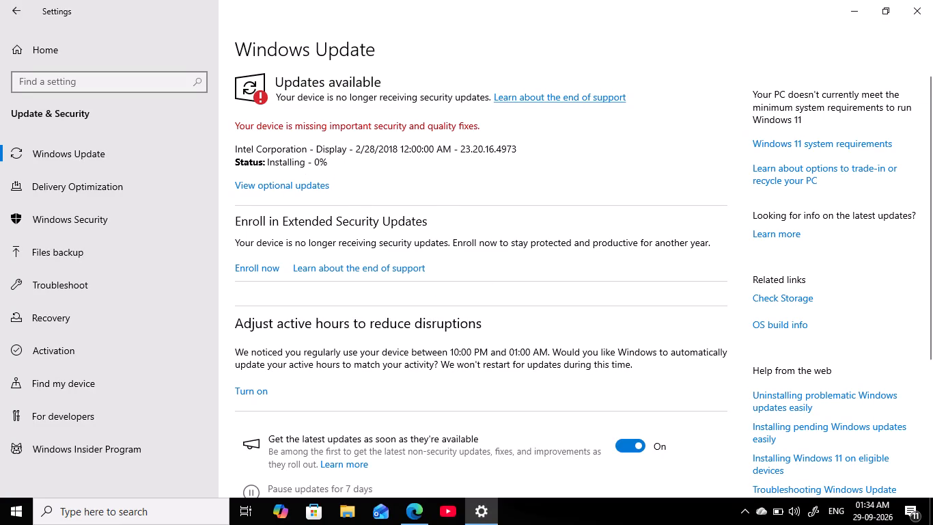
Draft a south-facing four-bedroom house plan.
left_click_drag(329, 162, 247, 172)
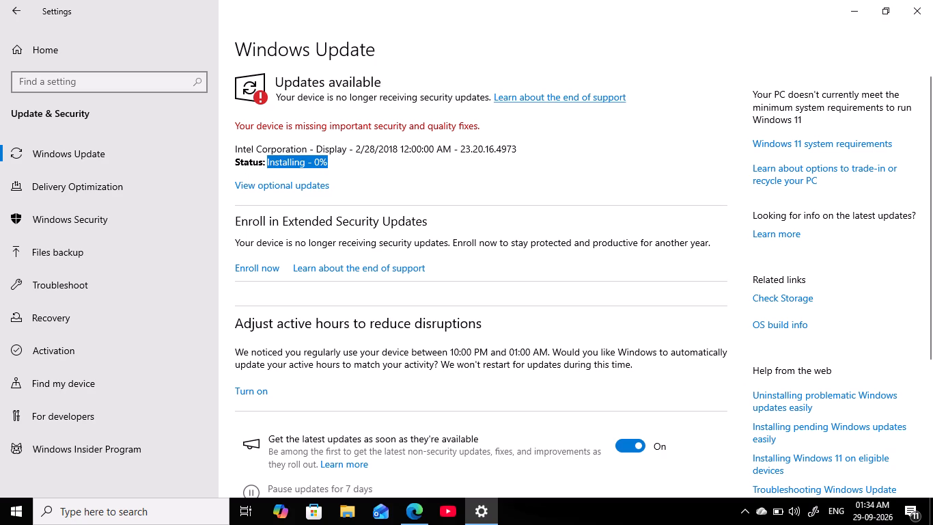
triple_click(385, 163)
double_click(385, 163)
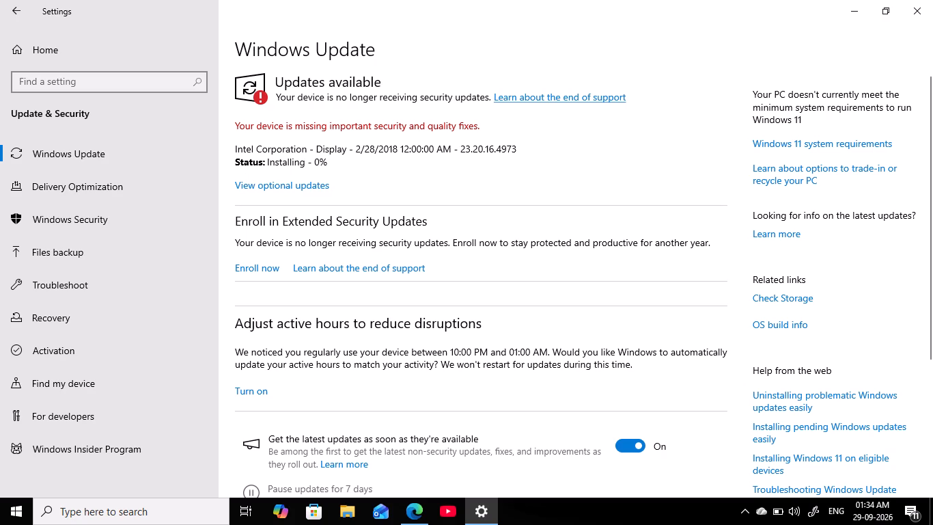
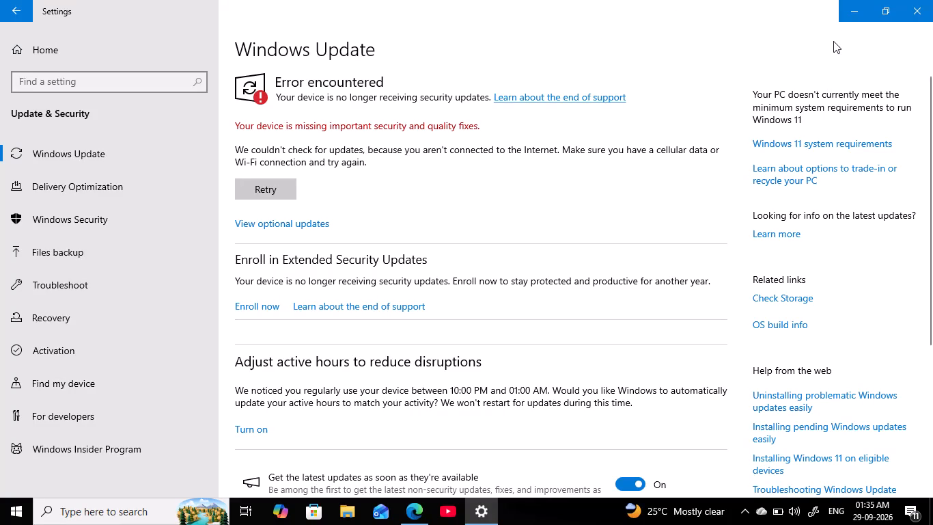
Retry the failed Windows Update check, and check for updates once more after it finishes.
left_click(279, 195)
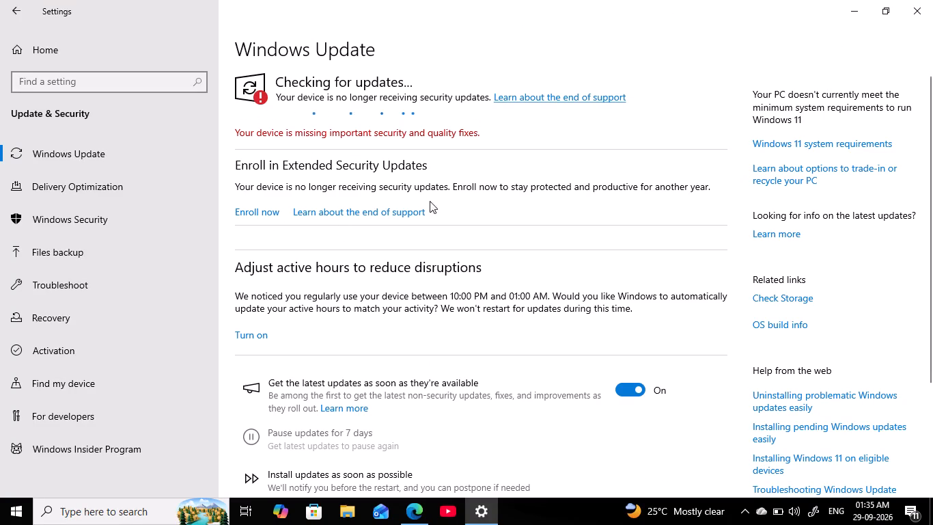
left_click(750, 510)
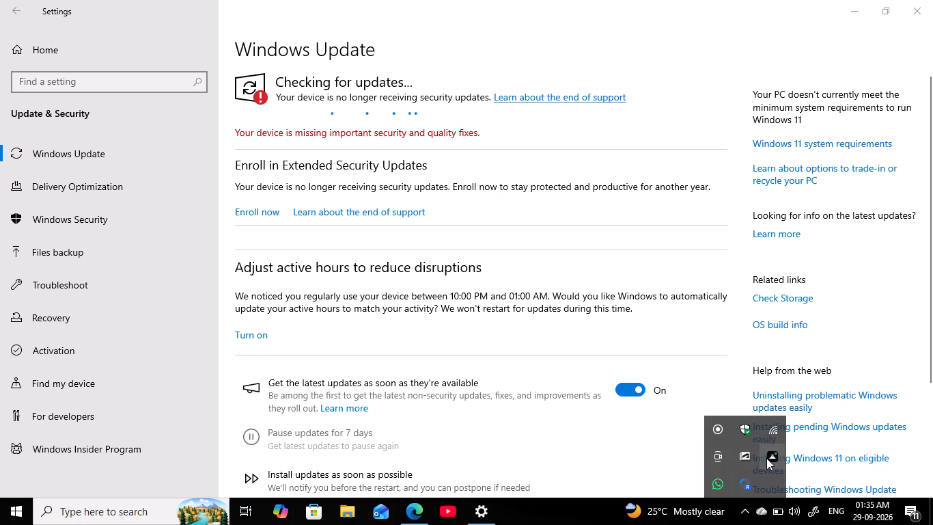
left_click(557, 137)
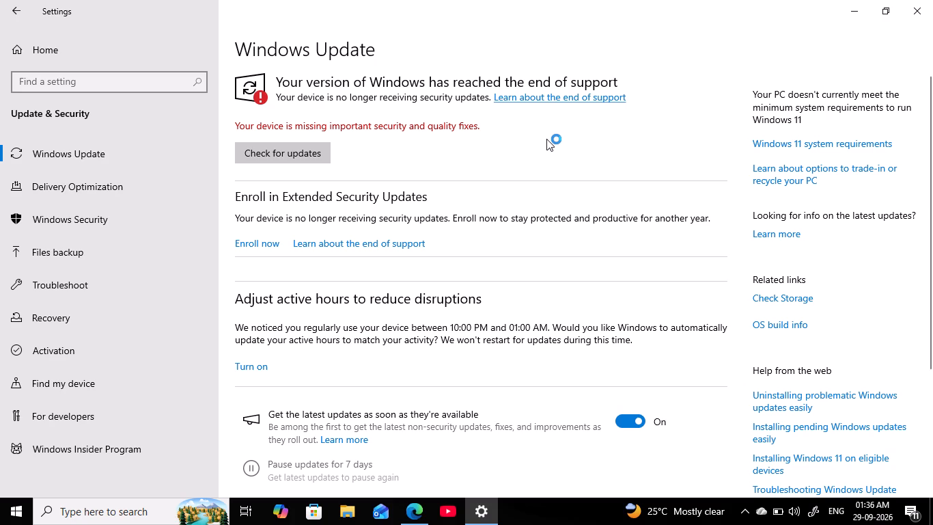
left_click(313, 161)
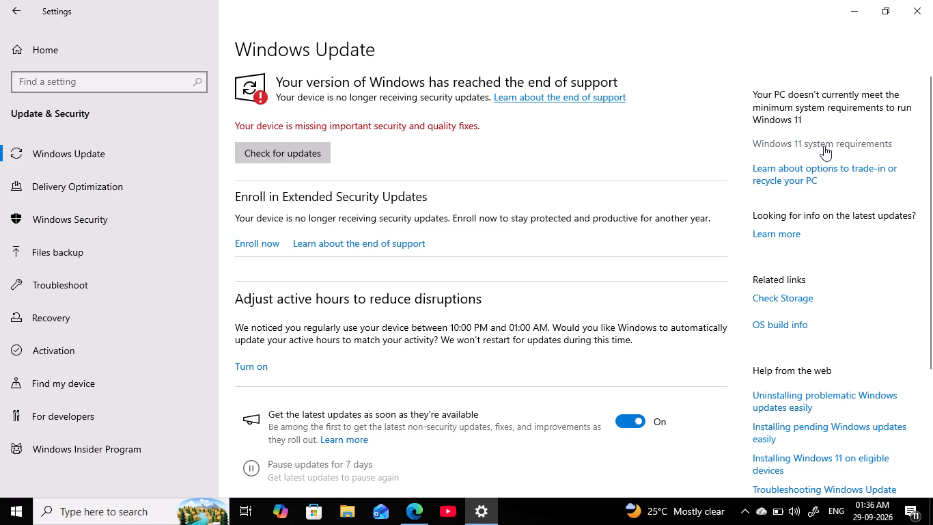
Close the Settings window.
left_click(931, 0)
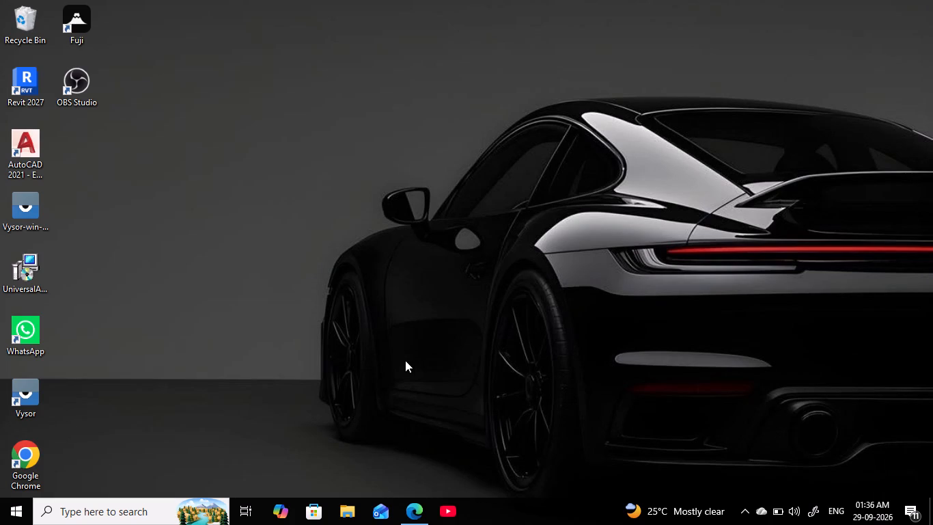
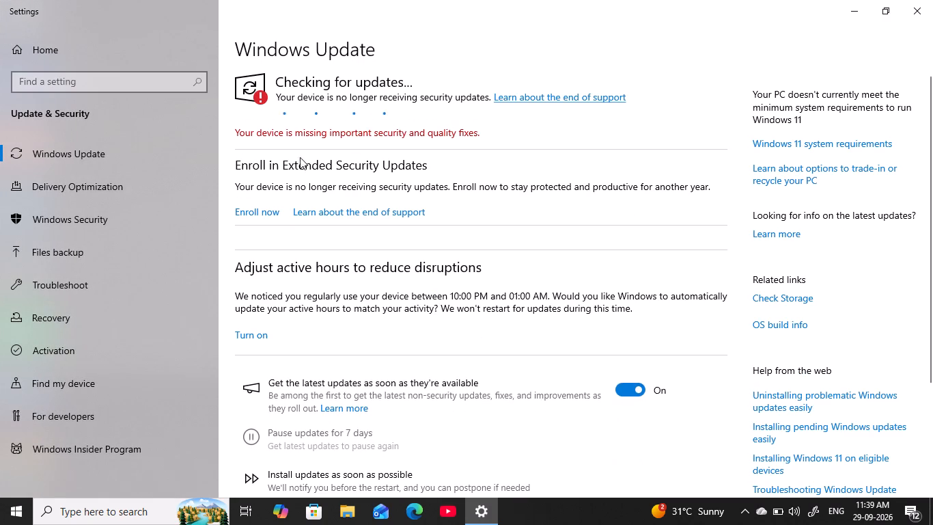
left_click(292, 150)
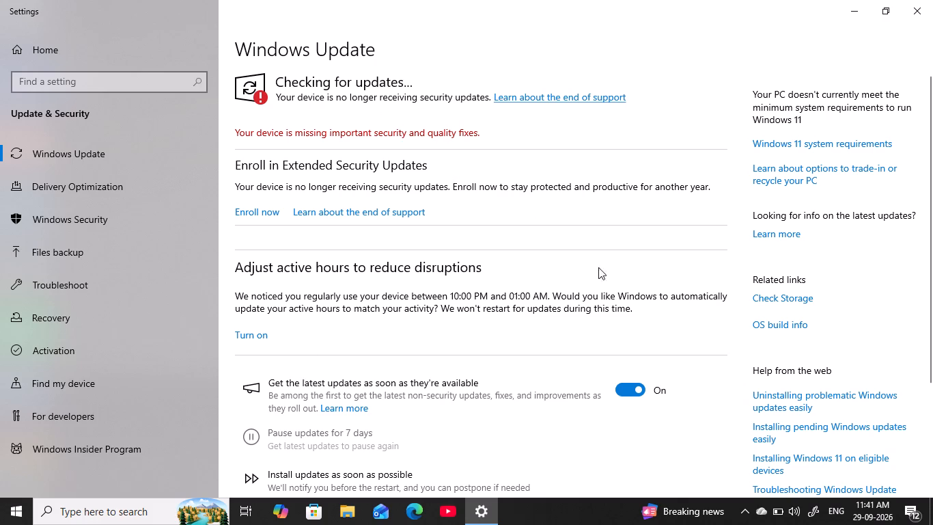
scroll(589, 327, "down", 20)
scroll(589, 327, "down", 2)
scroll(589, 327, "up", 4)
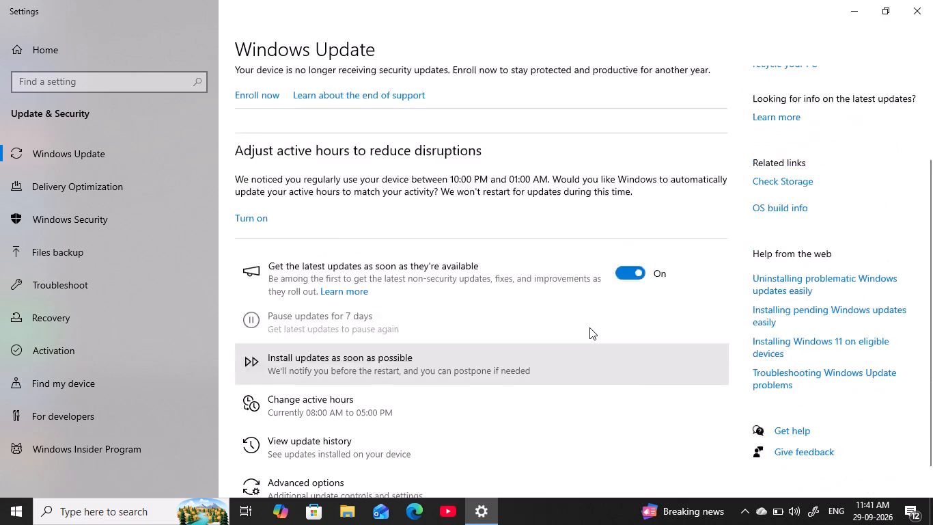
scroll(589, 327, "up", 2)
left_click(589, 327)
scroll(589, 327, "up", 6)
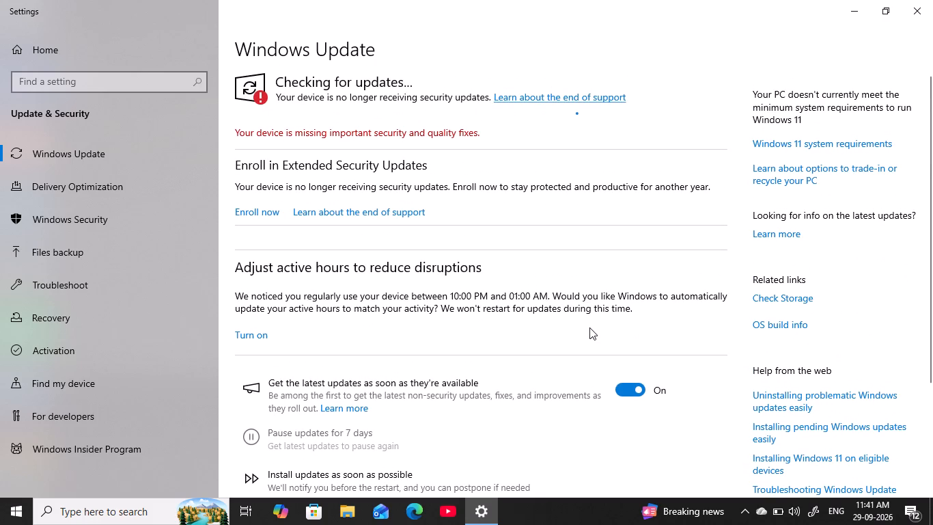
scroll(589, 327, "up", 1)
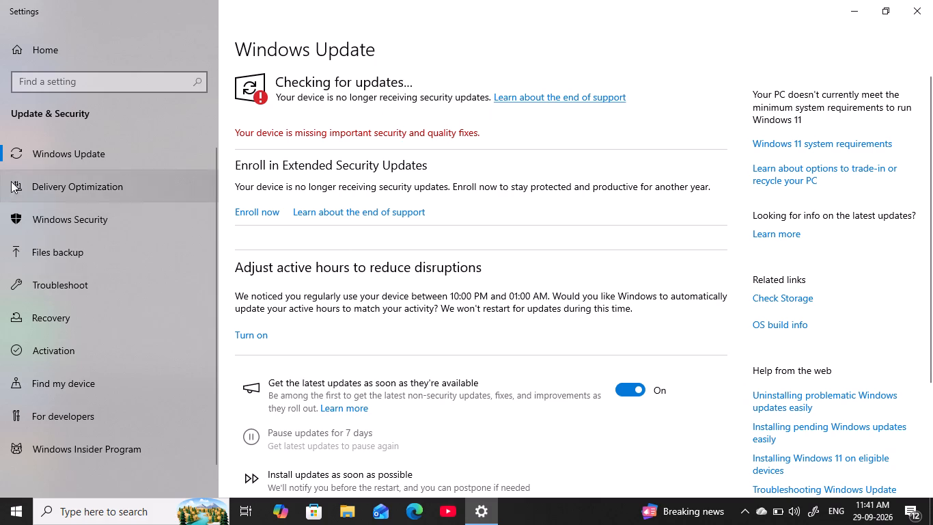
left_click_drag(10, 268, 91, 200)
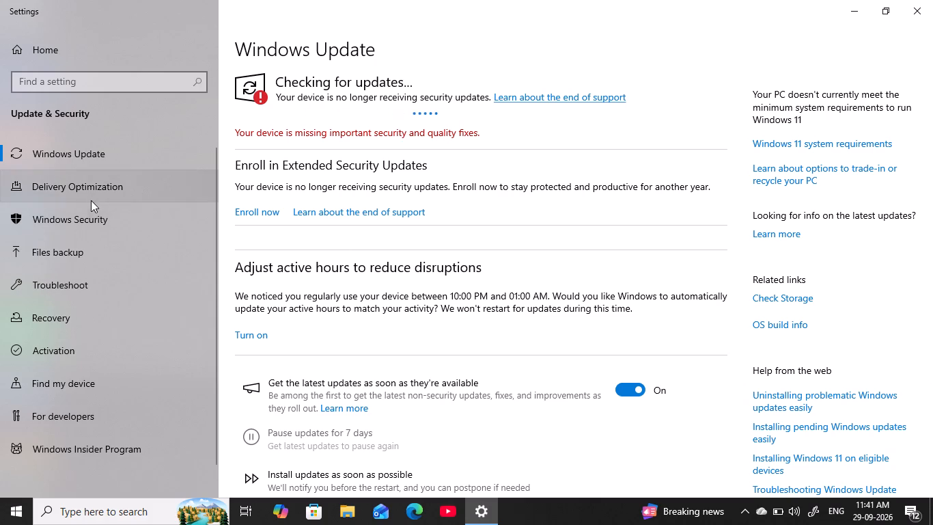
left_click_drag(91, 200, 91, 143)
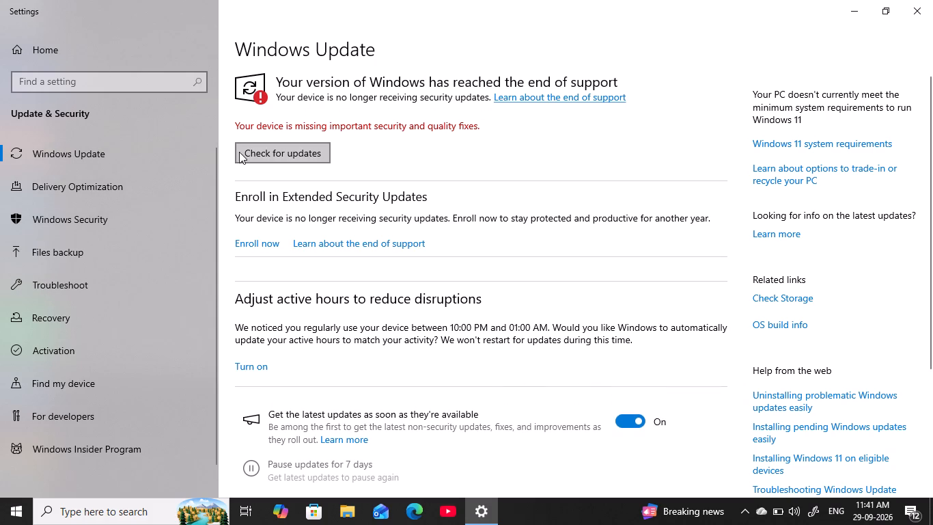
Check for Windows updates again.
left_click(240, 152)
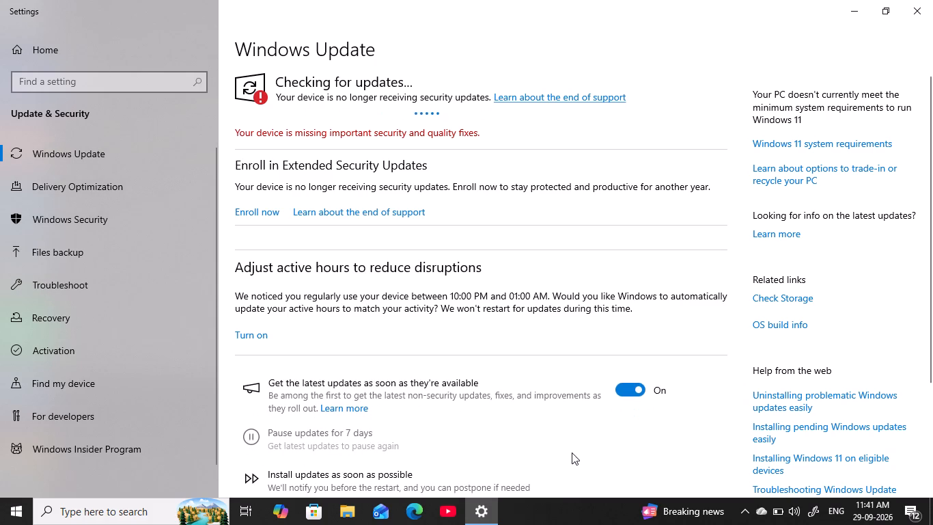
Show the hidden system tray icons and dismiss the WhatsApp notification about Civil Industry Job Postings.
left_click(740, 511)
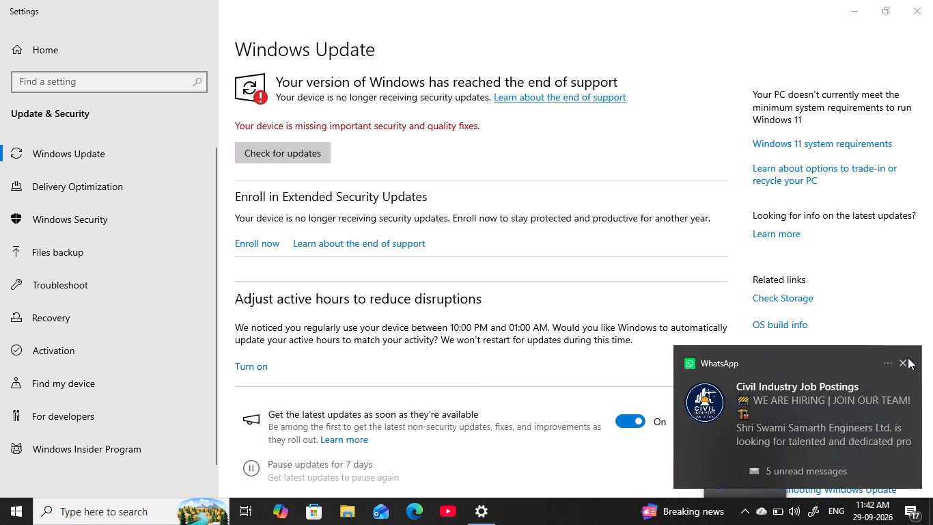
left_click(905, 360)
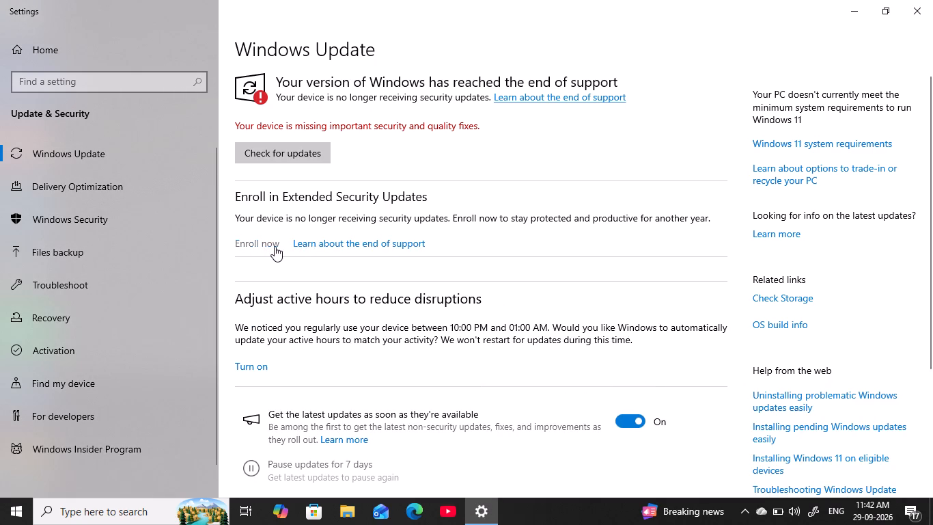
Open the end-of-support information linked under Enroll in Extended Security Updates.
left_click(349, 239)
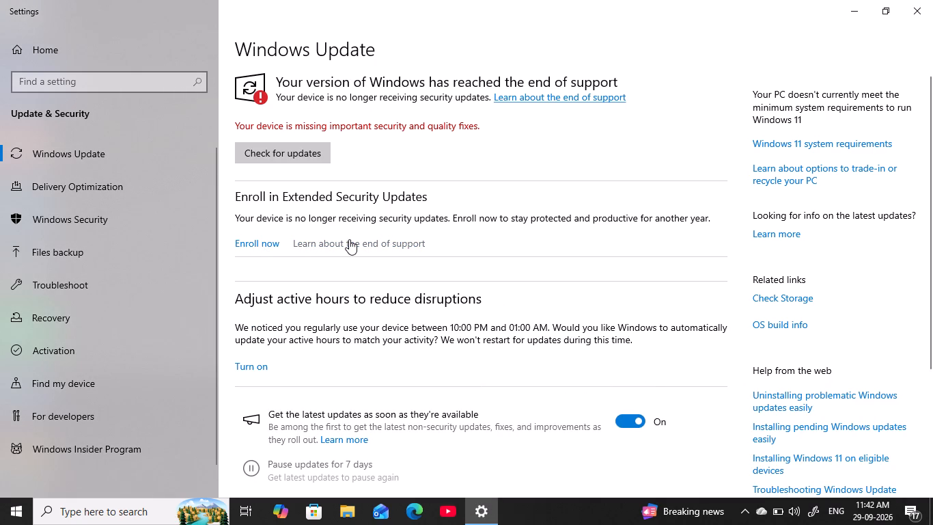
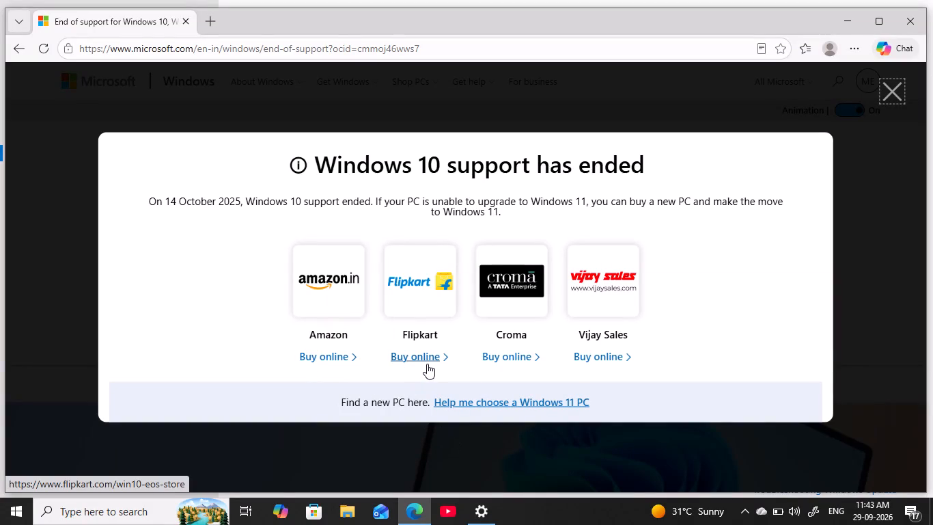
Open the Help me choose a Windows 11 PC quiz and answer the main-use question with Gaming.
left_click(469, 403)
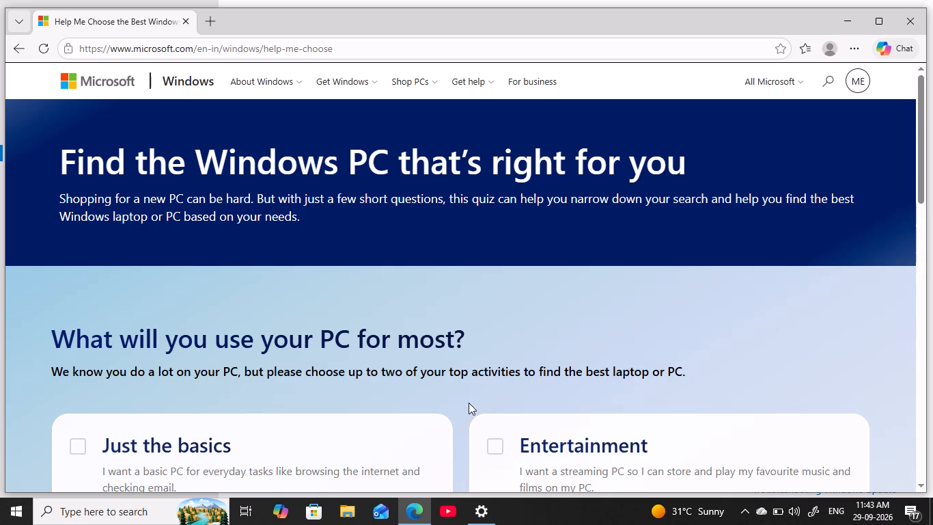
scroll(469, 403, "down", 15)
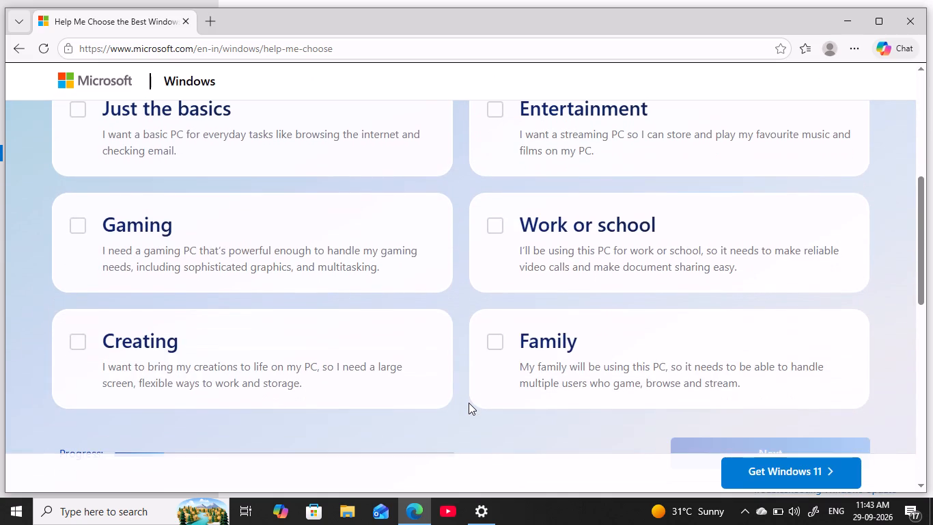
left_click(68, 224)
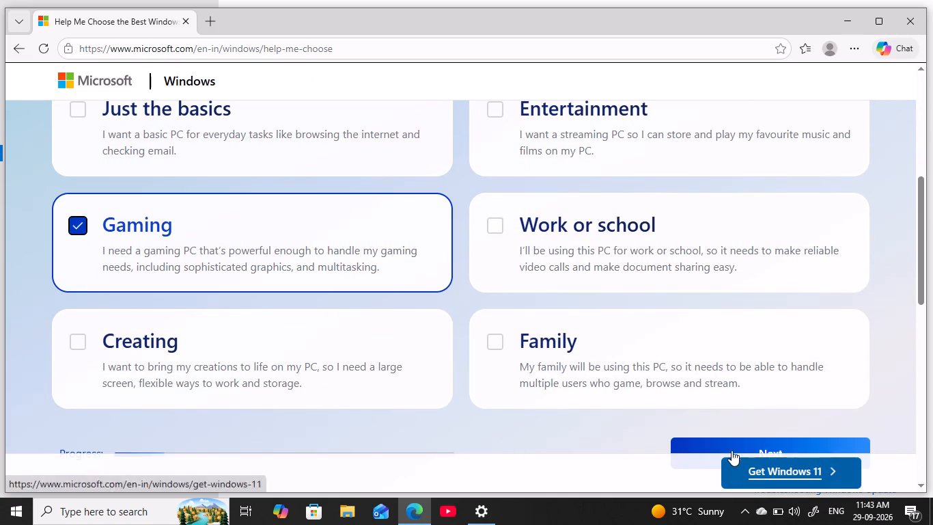
scroll(730, 448, "down", 10)
left_click(760, 239)
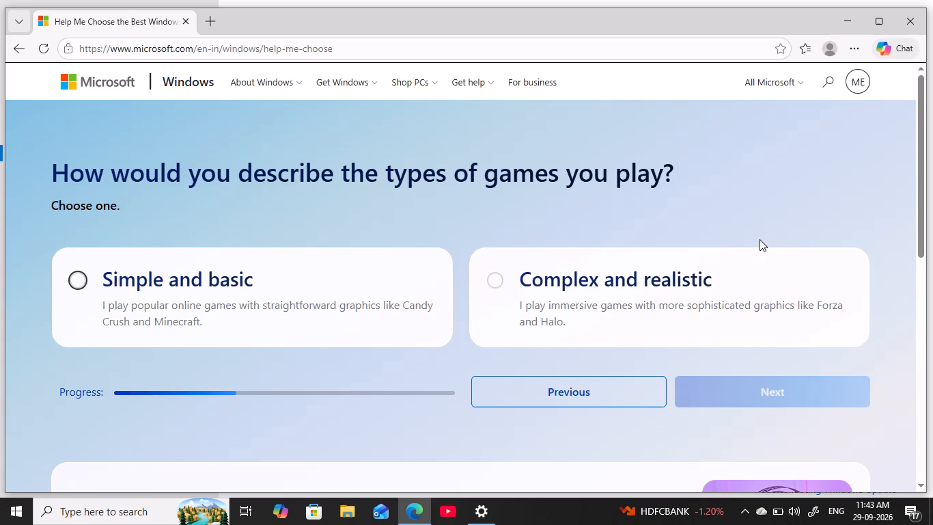
Continue the quiz, choose Larger screen size as the most important feature, and get the PC recommendations.
scroll(484, 238, "down", 2)
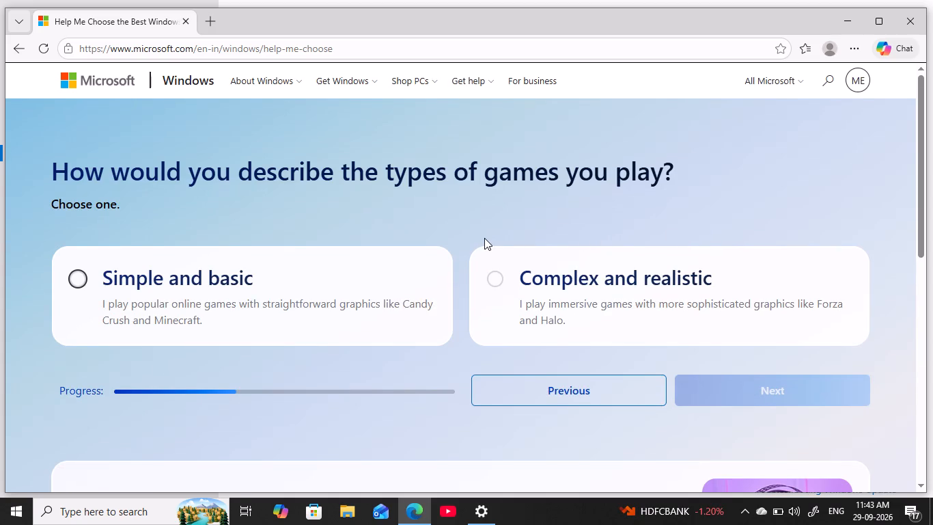
scroll(484, 238, "down", 3)
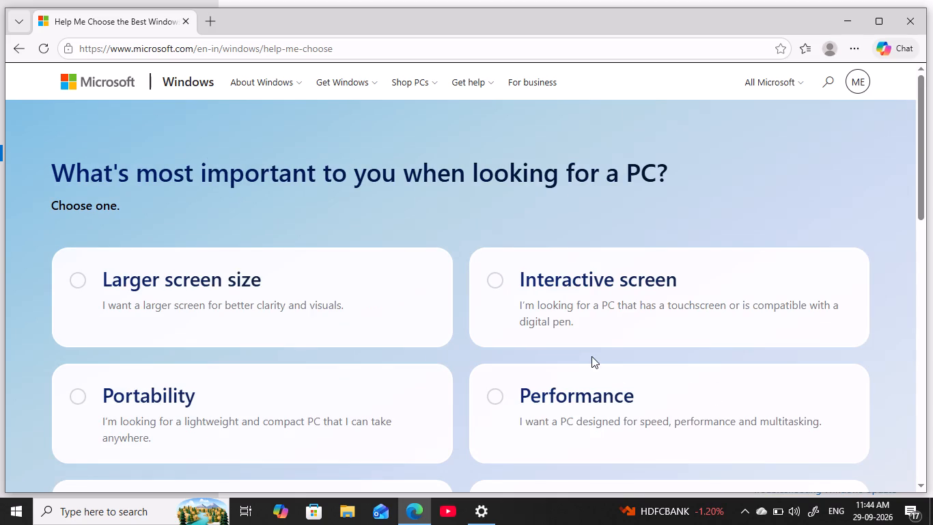
scroll(591, 356, "down", 5)
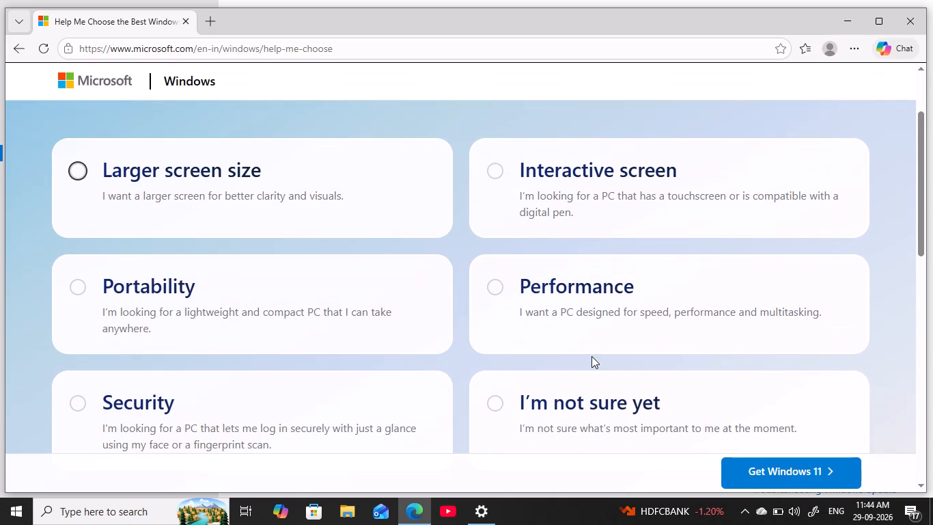
left_click(98, 157)
scroll(438, 355, "down", 1)
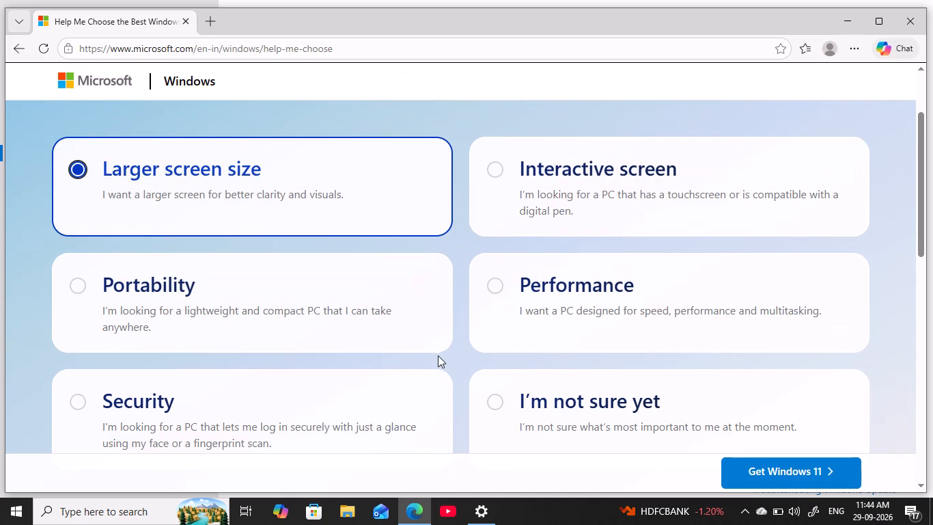
scroll(438, 355, "down", 1)
scroll(677, 435, "down", 11)
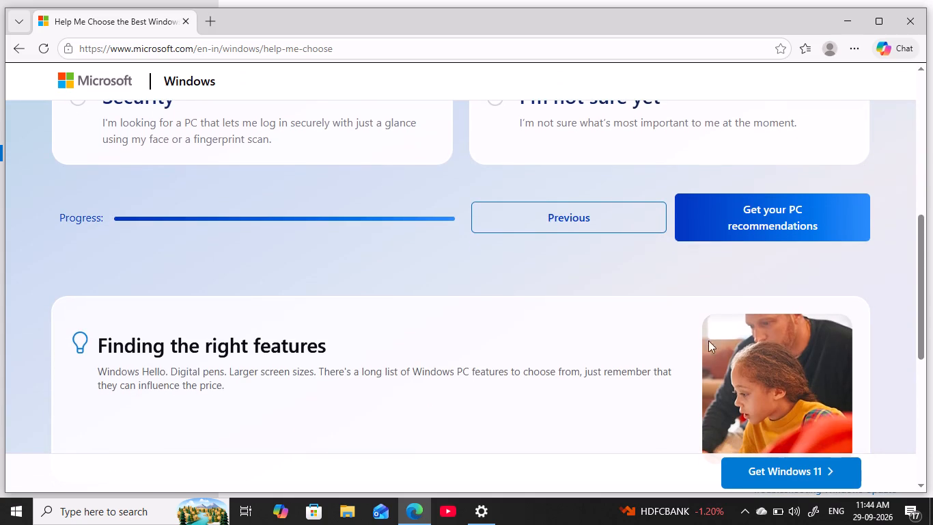
left_click(720, 211)
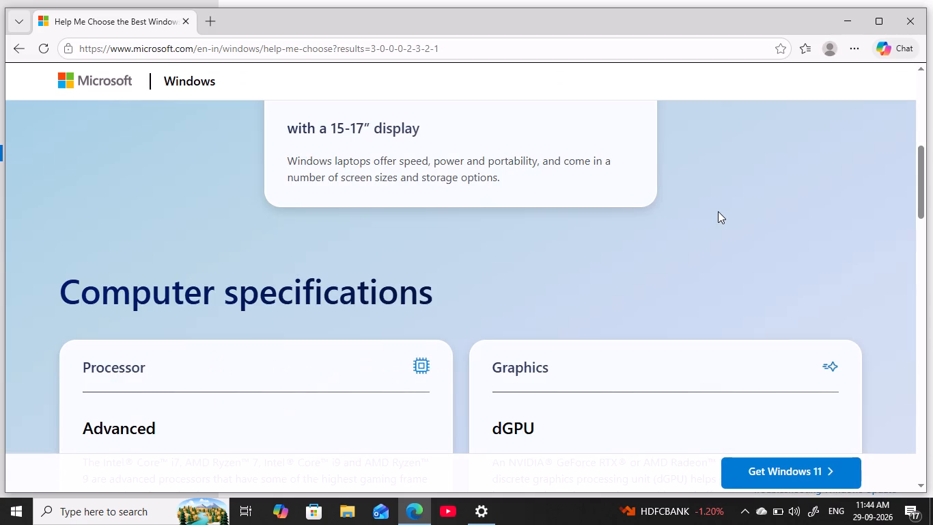
Review the recommended PC's computer specifications: processor, graphics, RAM, storage and display resolution.
scroll(476, 301, "down", 9)
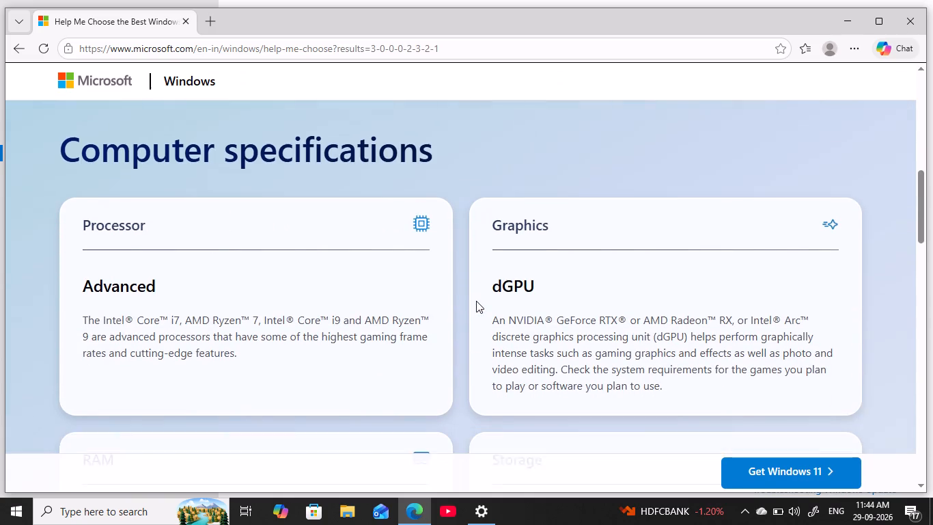
scroll(476, 301, "down", 2)
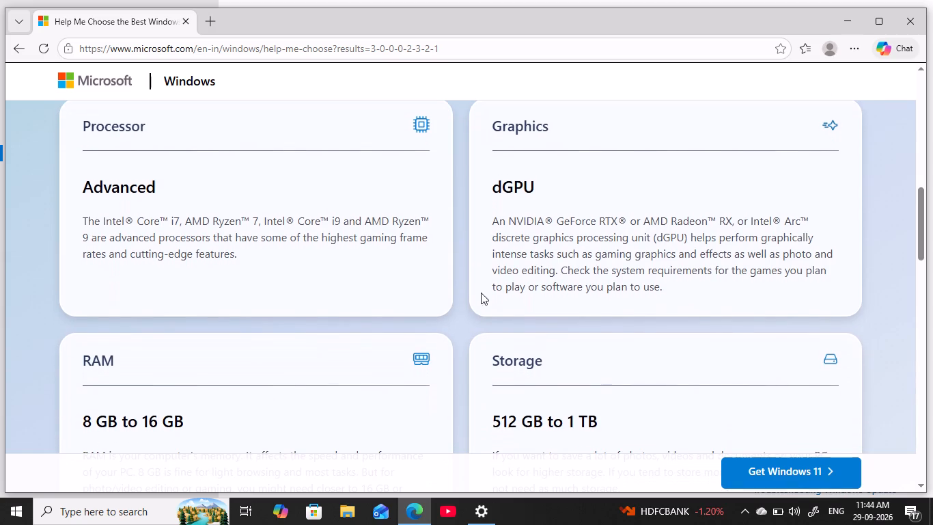
left_click(638, 216)
scroll(638, 216, "down", 3)
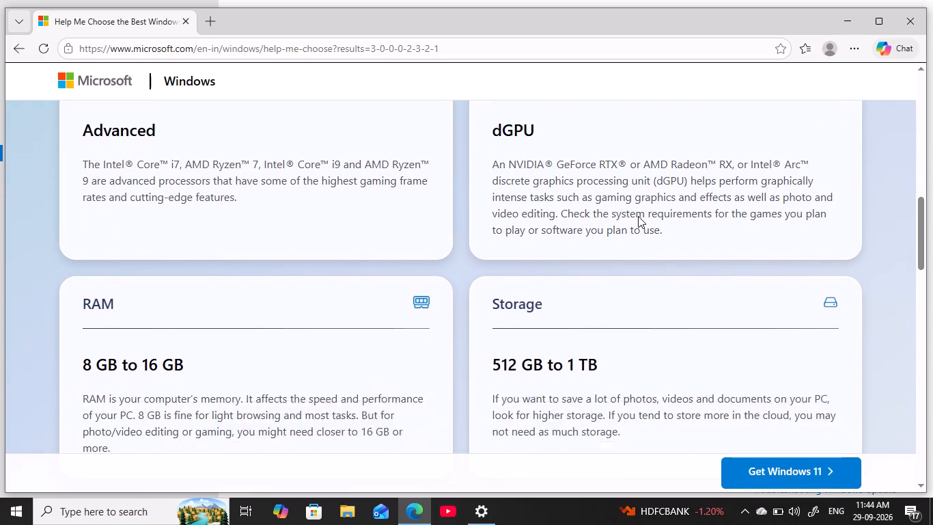
scroll(638, 216, "up", 3)
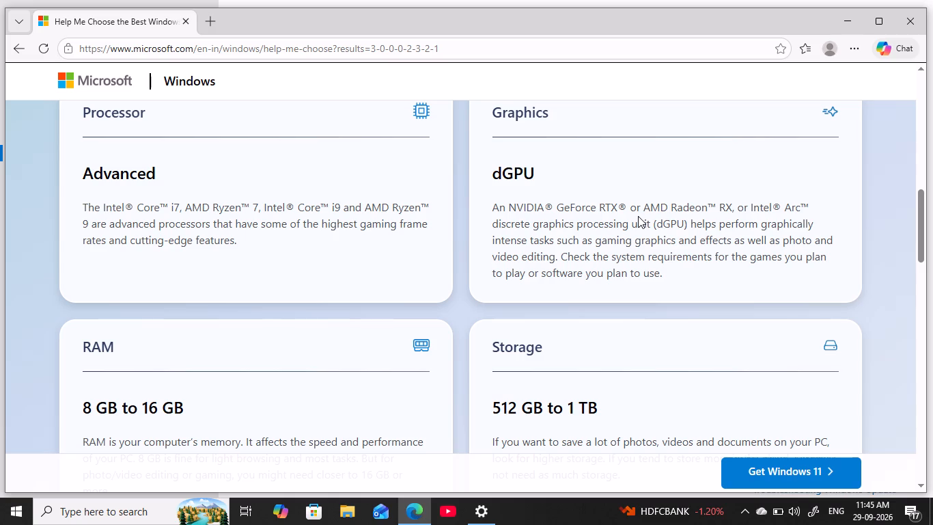
scroll(638, 216, "down", 20)
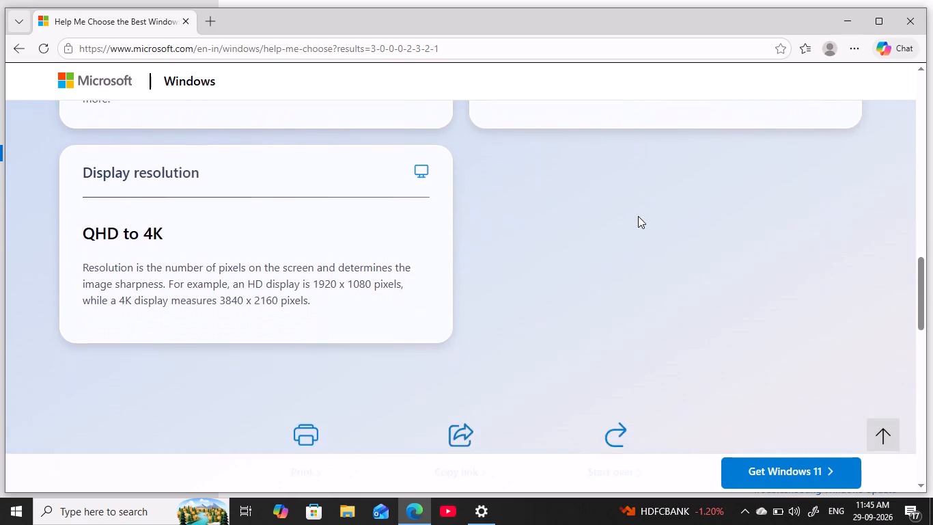
scroll(638, 216, "down", 4)
scroll(638, 216, "up", 9)
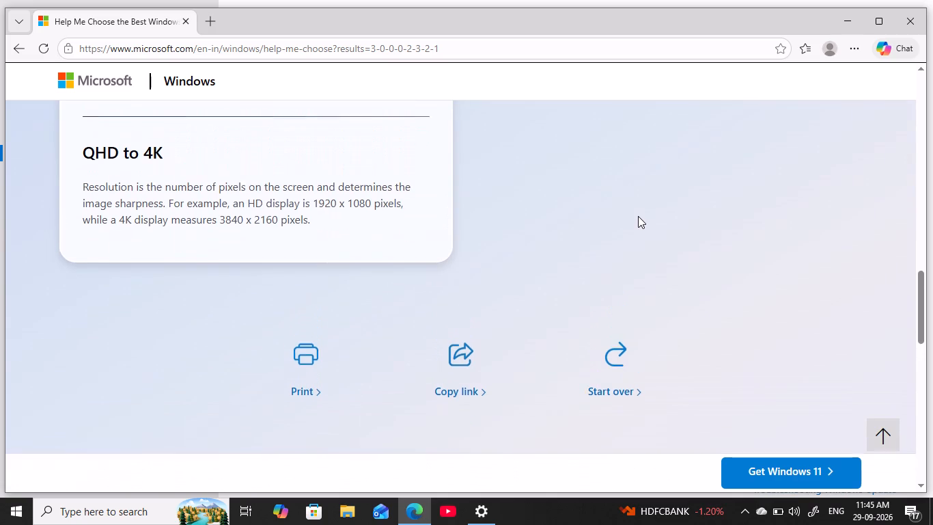
scroll(638, 216, "up", 8)
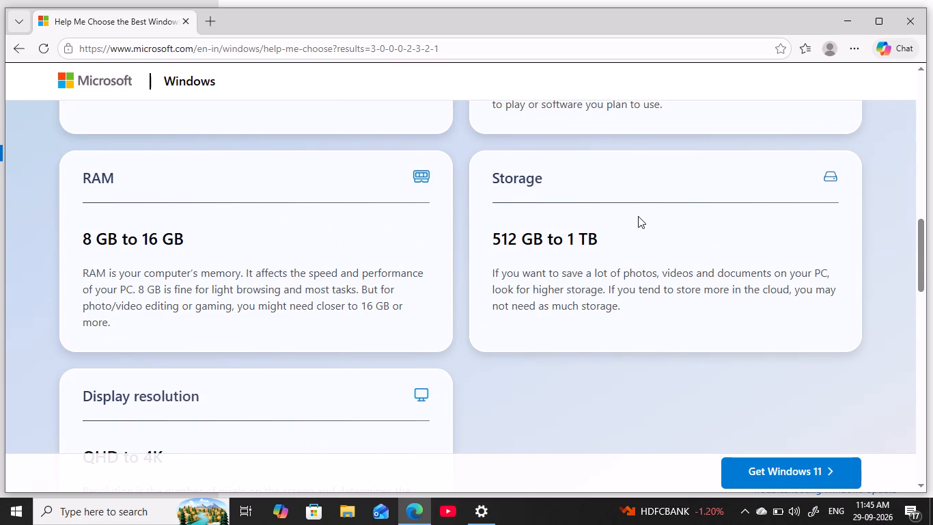
scroll(639, 214, "down", 5)
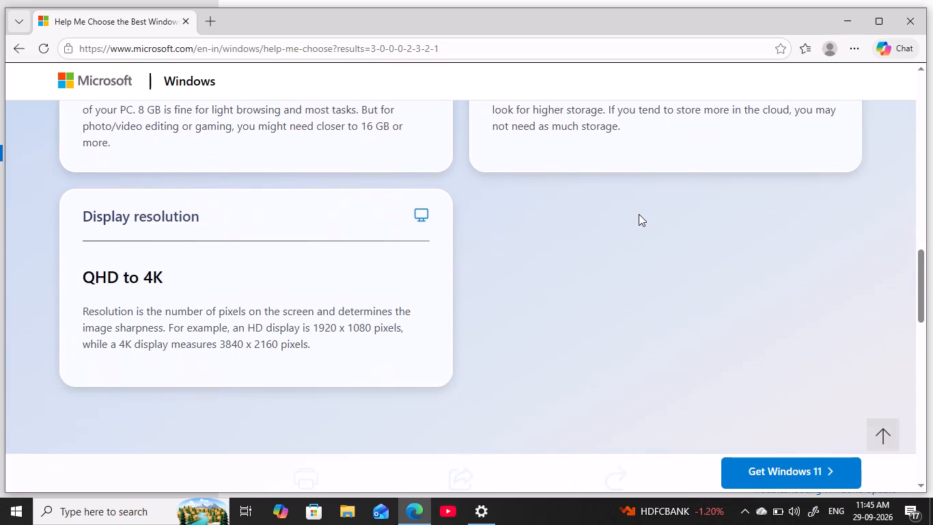
scroll(639, 214, "down", 7)
scroll(639, 214, "down", 20)
scroll(639, 214, "up", 20)
scroll(639, 214, "up", 1)
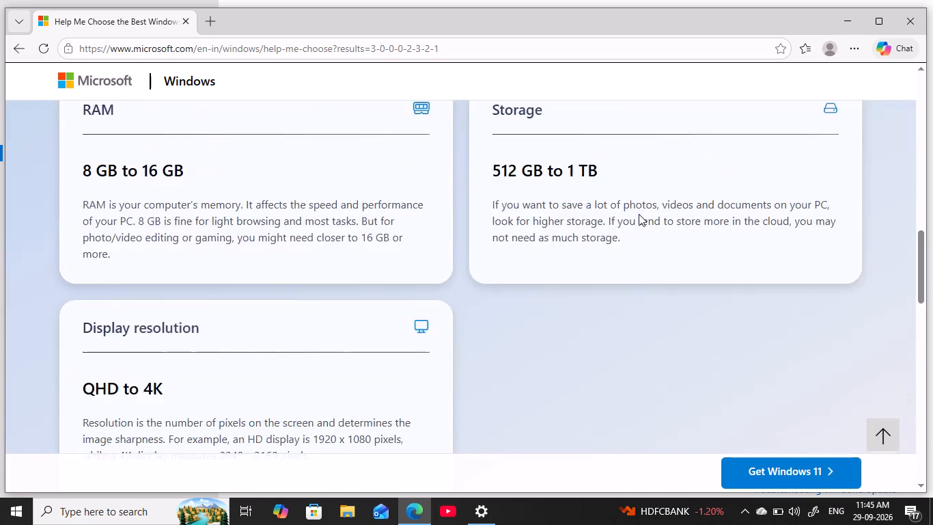
scroll(639, 214, "up", 20)
scroll(639, 214, "up", 20)
scroll(639, 214, "up", 7)
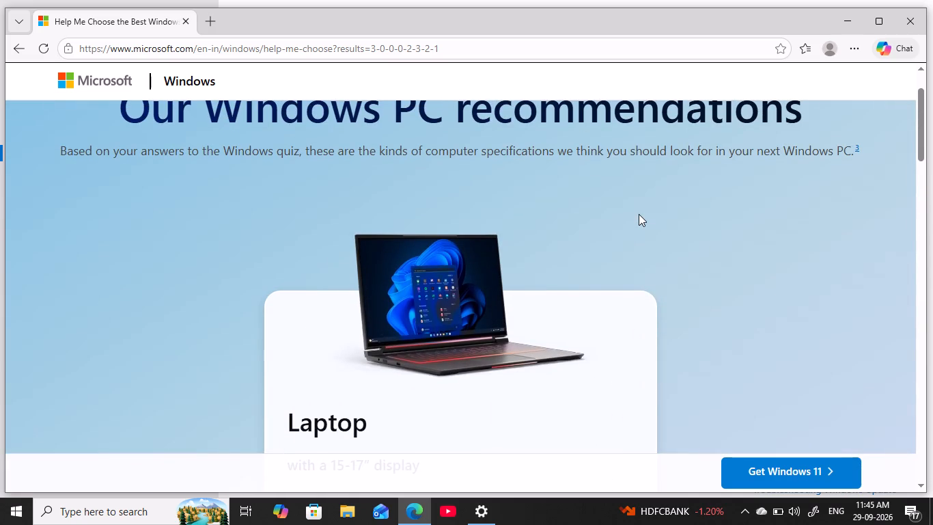
scroll(639, 214, "down", 20)
scroll(639, 214, "down", 2)
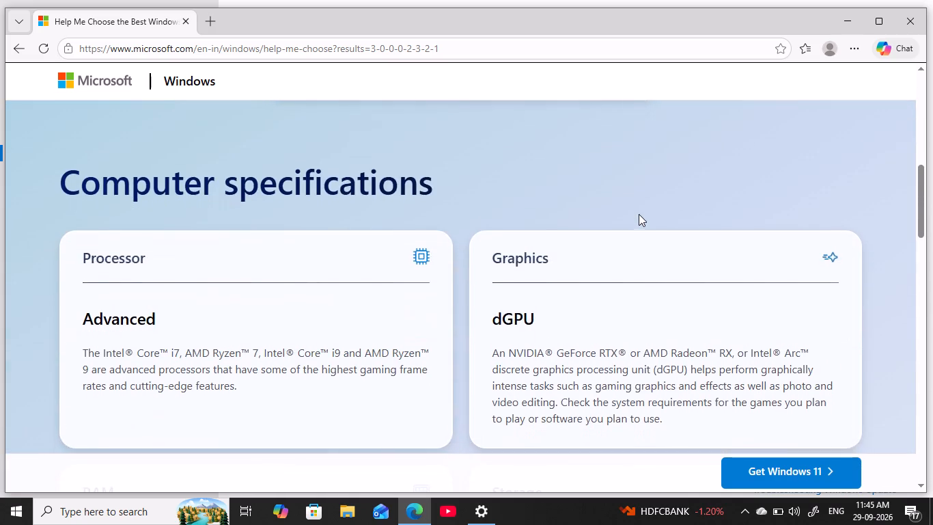
scroll(639, 214, "down", 9)
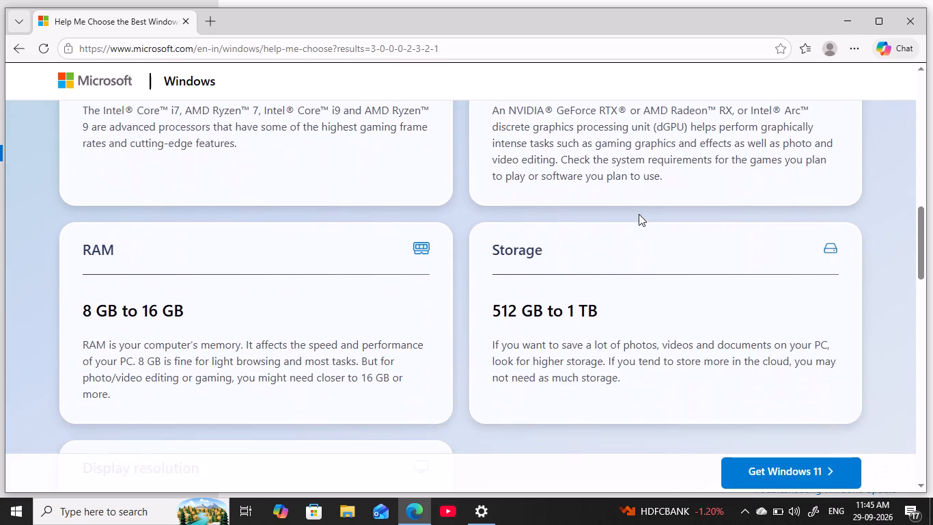
scroll(639, 214, "down", 12)
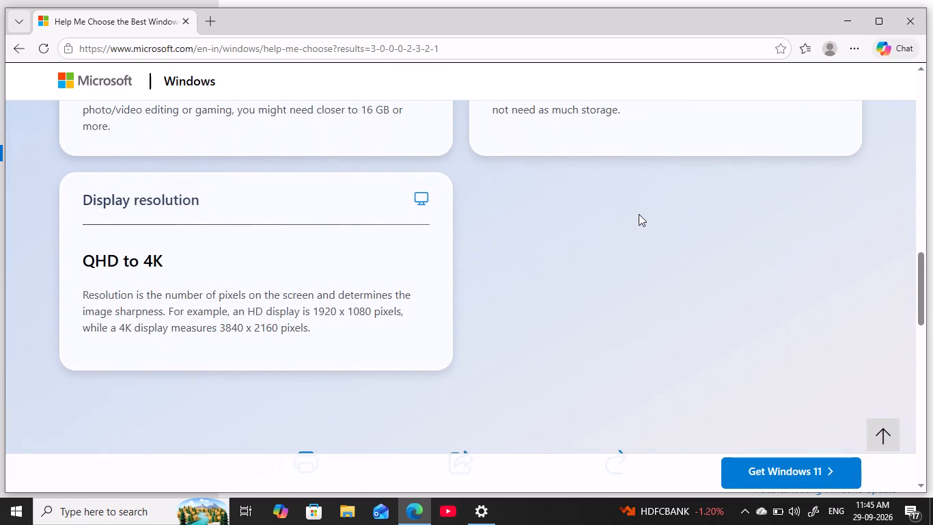
scroll(639, 213, "down", 11)
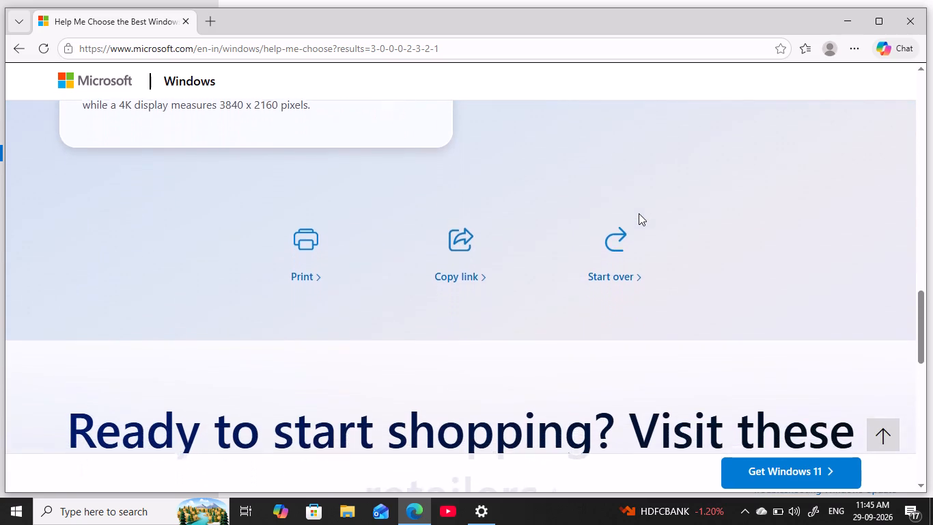
scroll(639, 213, "up", 9)
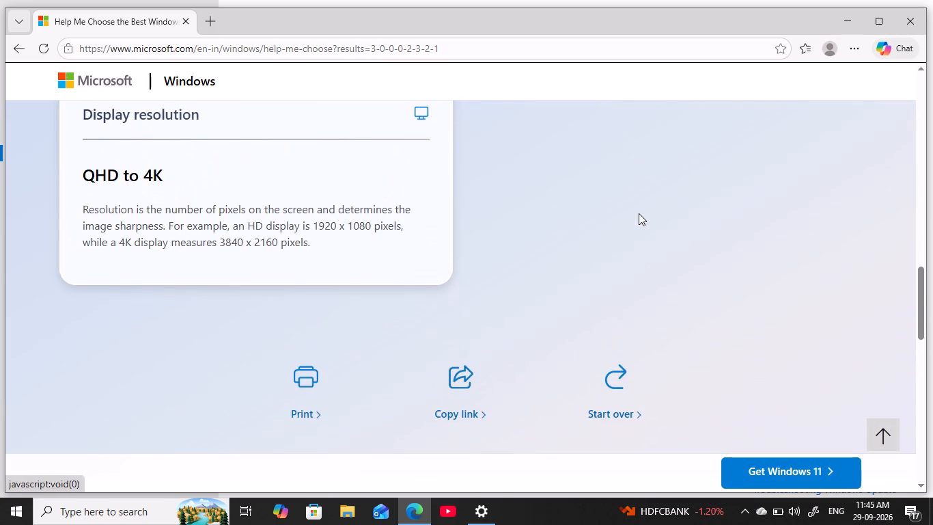
scroll(639, 213, "up", 17)
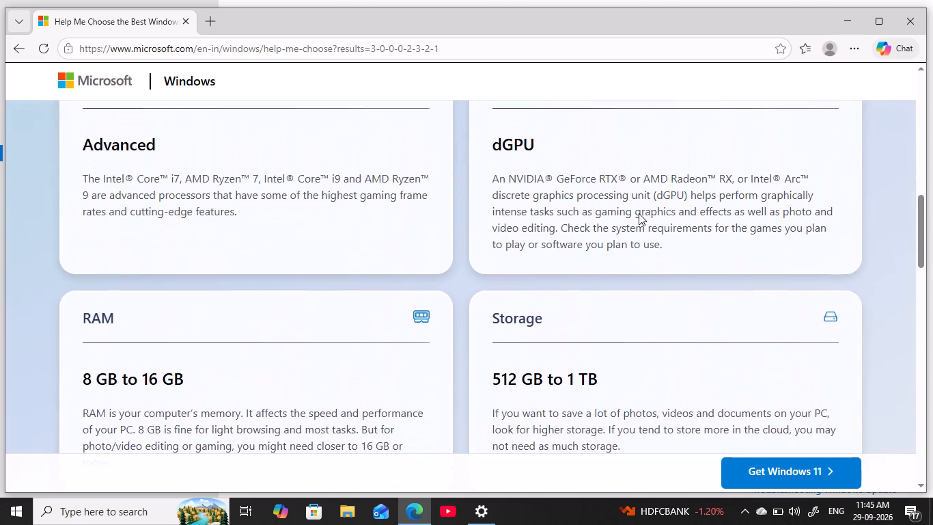
scroll(639, 213, "up", 2)
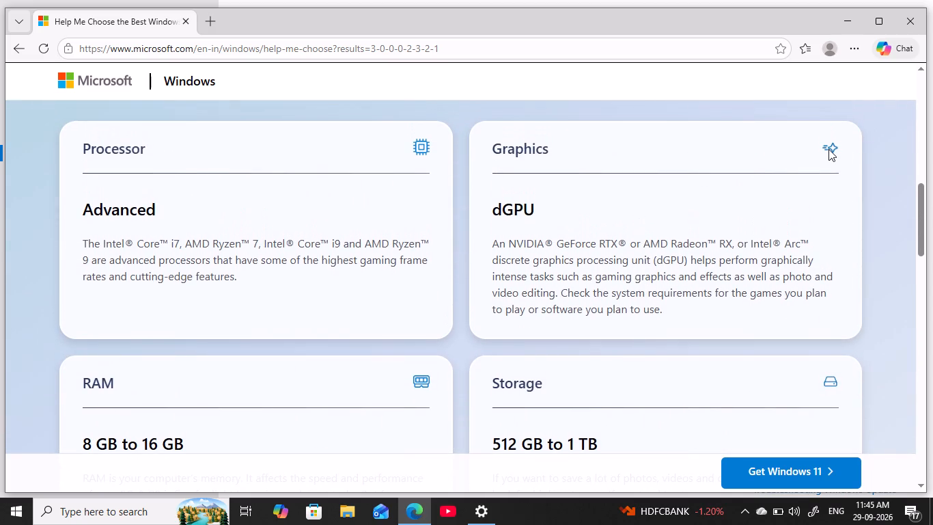
left_click(828, 149)
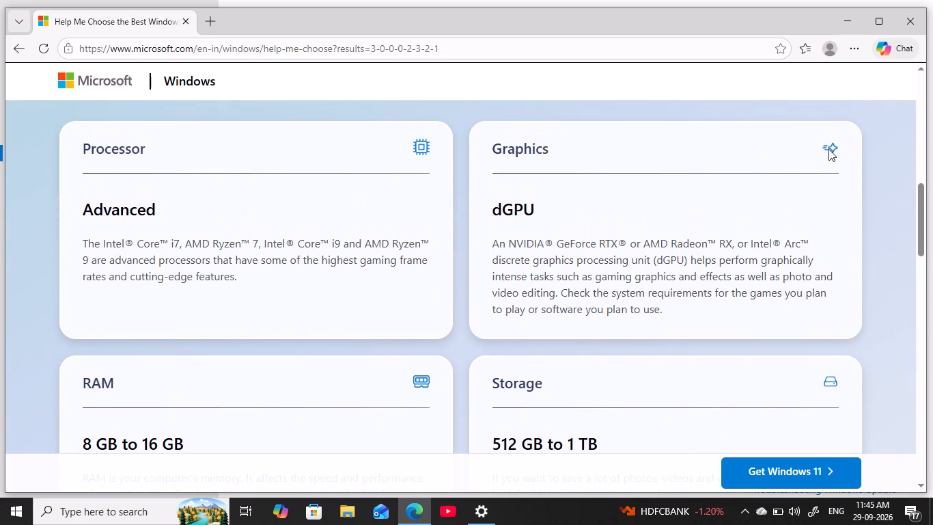
left_click(828, 149)
scroll(709, 250, "down", 10)
scroll(709, 250, "down", 14)
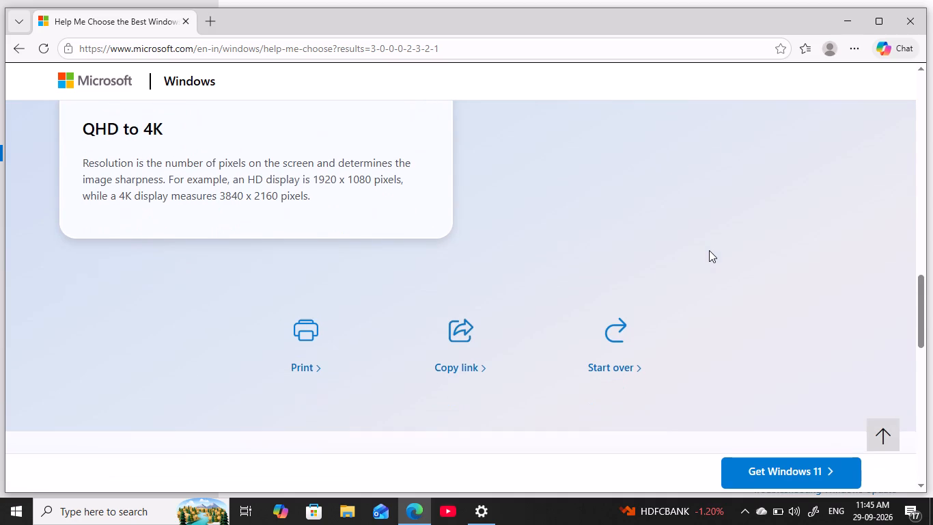
Open the Get Windows 11 page and examine its upgrade steps, custom-built PC section and frequently asked questions.
left_click(761, 476)
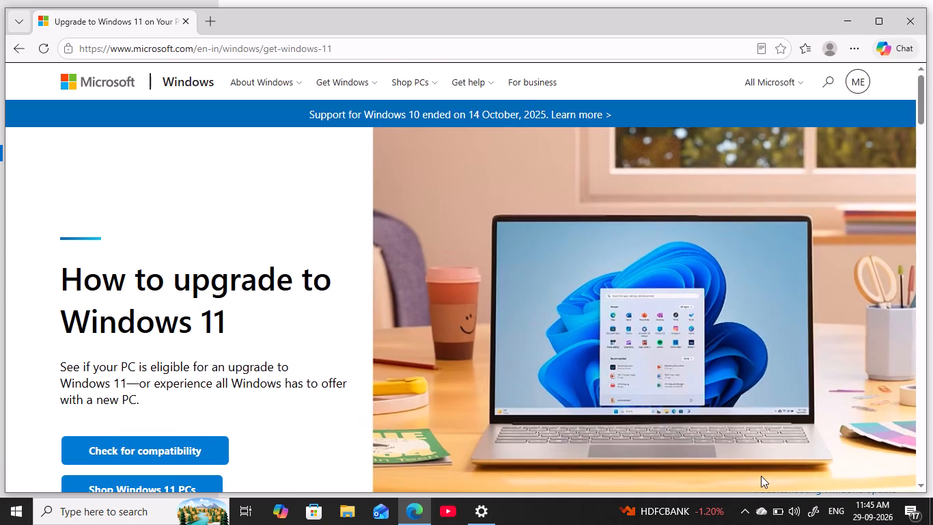
left_click(479, 440)
scroll(479, 440, "down", 2)
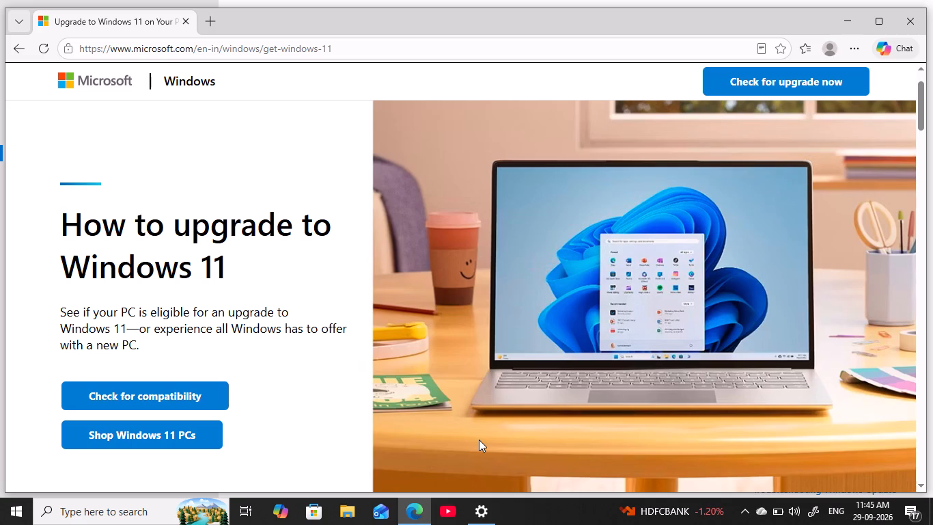
scroll(479, 440, "down", 18)
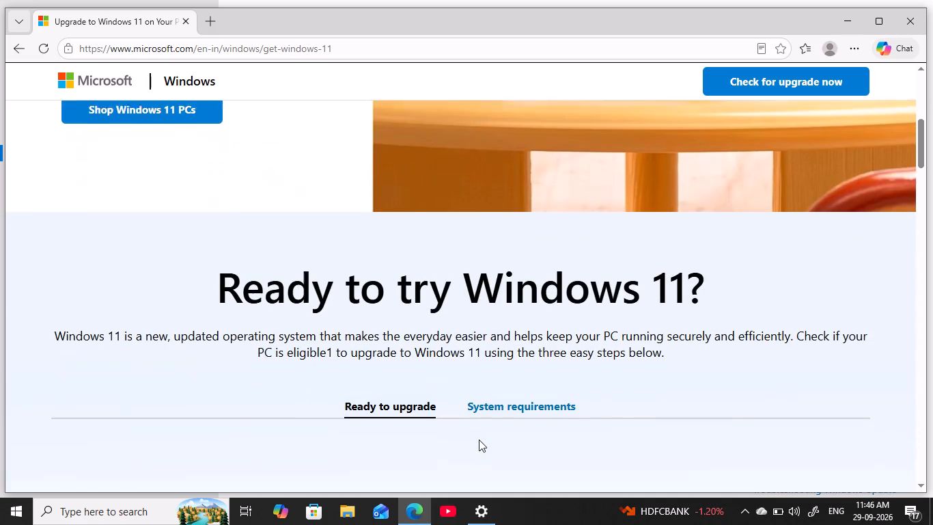
scroll(479, 440, "down", 20)
scroll(479, 440, "down", 11)
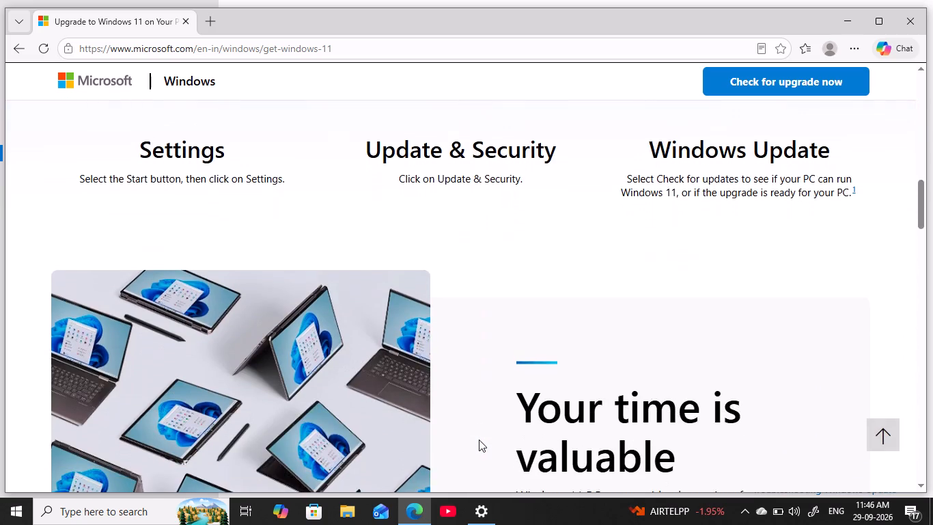
scroll(479, 440, "down", 20)
scroll(479, 440, "down", 9)
scroll(479, 440, "down", 13)
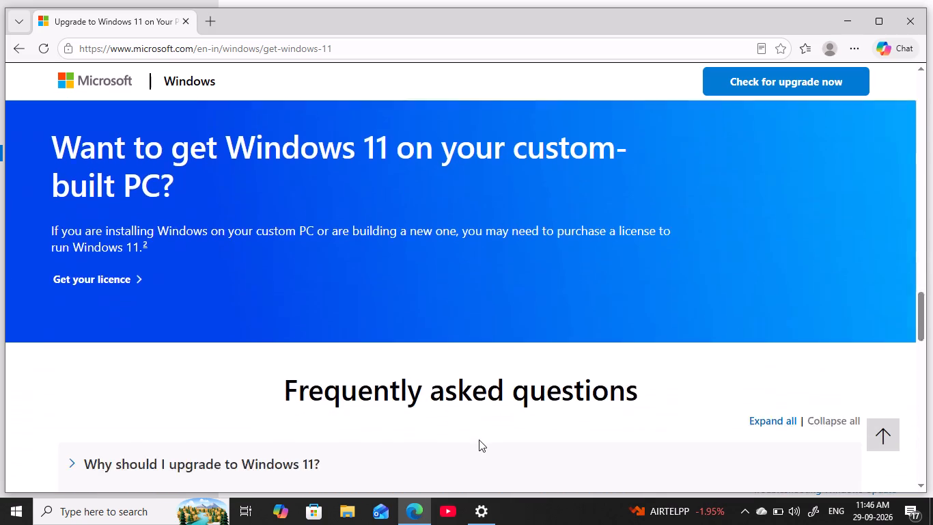
scroll(479, 440, "down", 20)
scroll(479, 440, "down", 20)
scroll(479, 440, "down", 20)
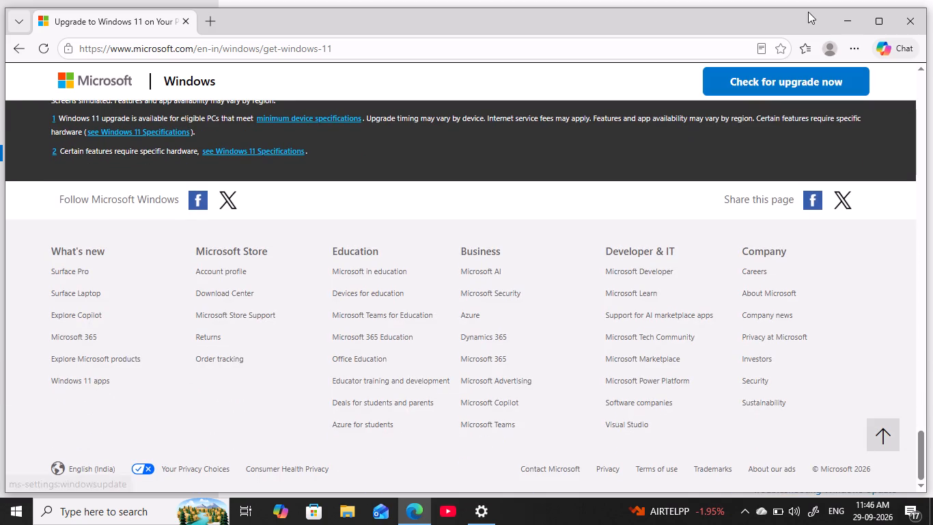
Close the Settings window and the browser window with the Windows 11 upgrade page.
left_click(932, 0)
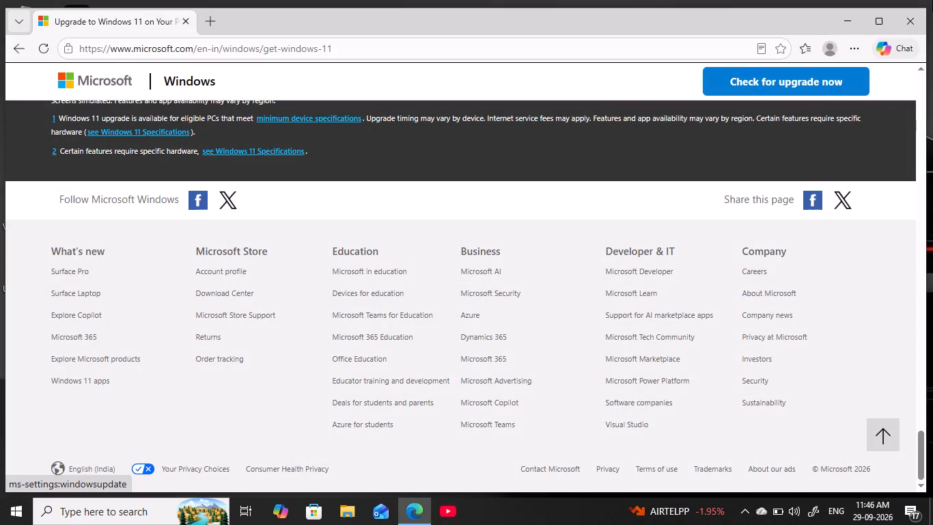
left_click(932, 0)
scroll(591, 298, "up", 20)
scroll(591, 298, "up", 5)
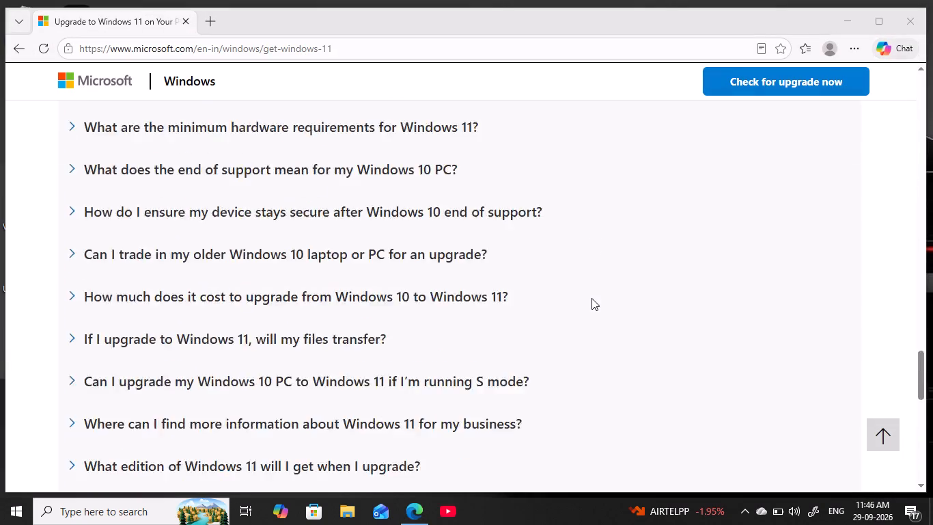
scroll(591, 298, "up", 20)
scroll(591, 298, "up", 20)
scroll(591, 298, "up", 20)
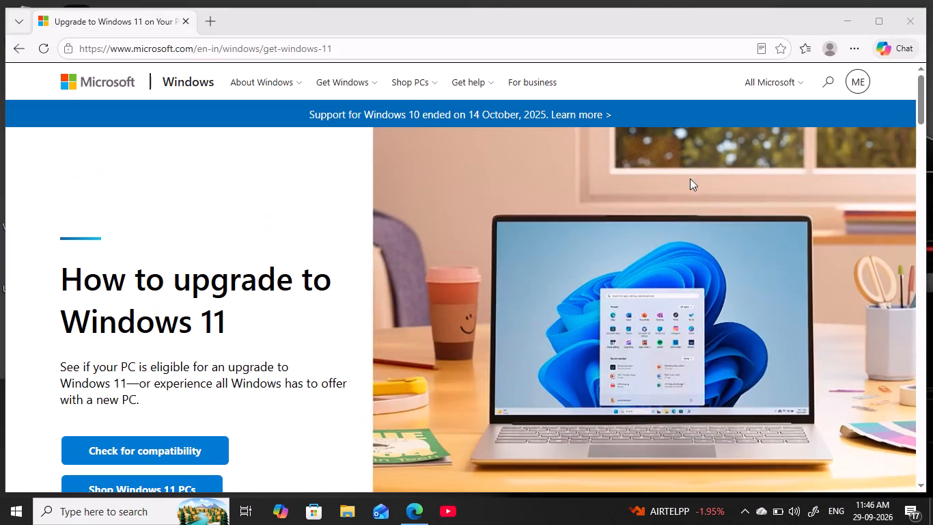
left_click(919, 14)
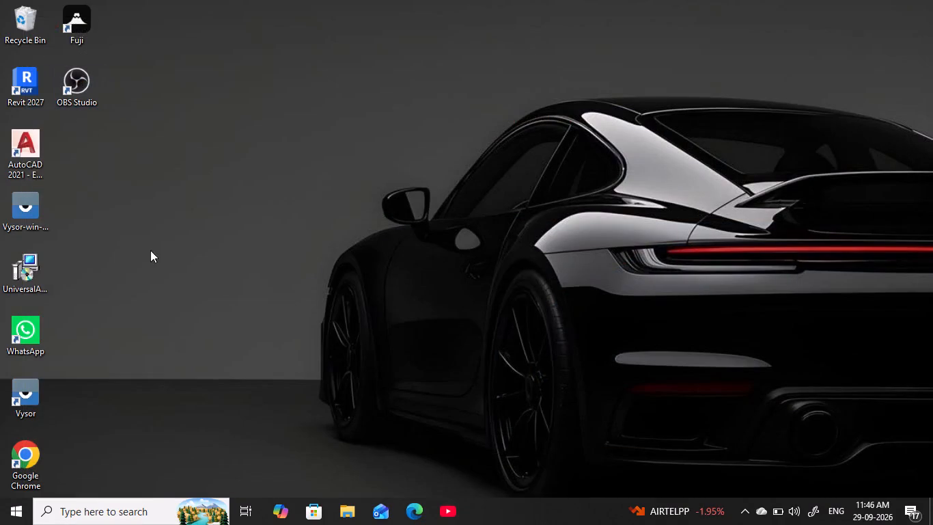
Reopen Windows Settings, go to the Gaming category and review the Game Bar keyboard shortcuts.
left_click_drag(213, 243, 213, 256)
left_click(0, 524)
left_click(20, 448)
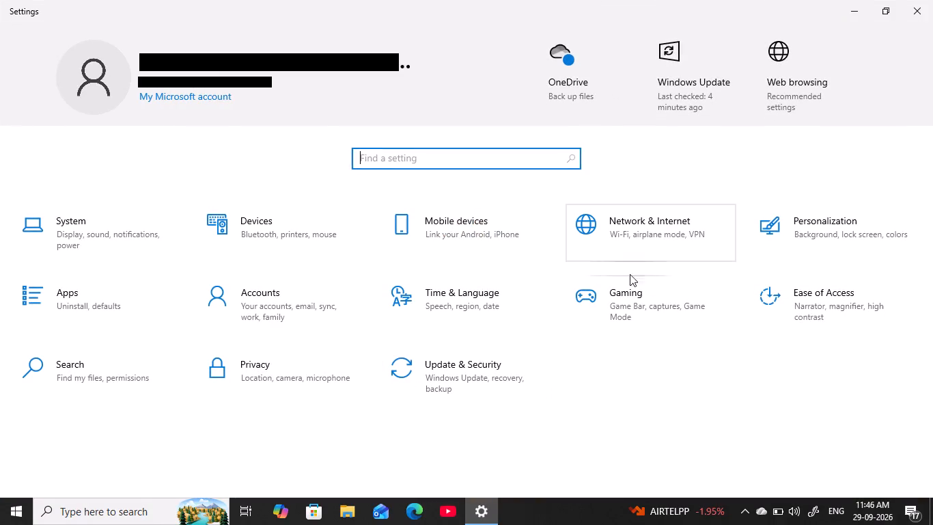
left_click(629, 303)
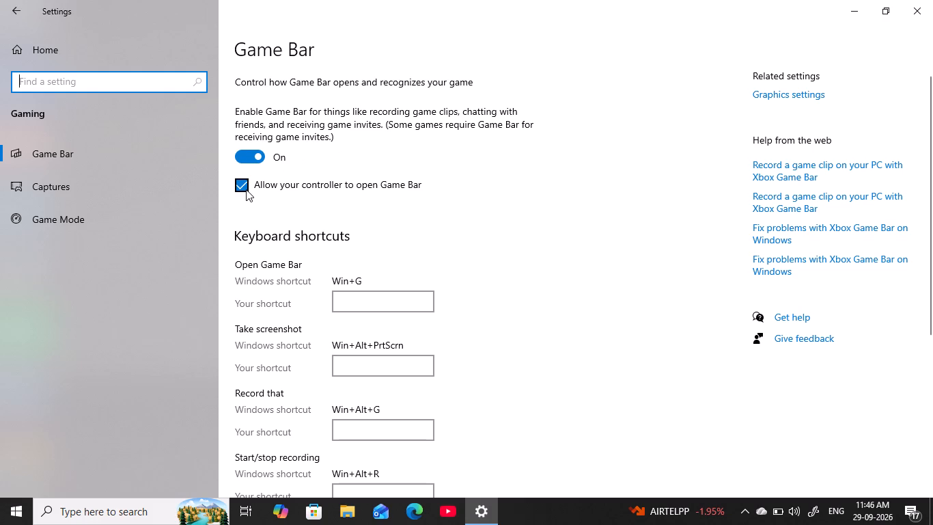
scroll(282, 245, "down", 1)
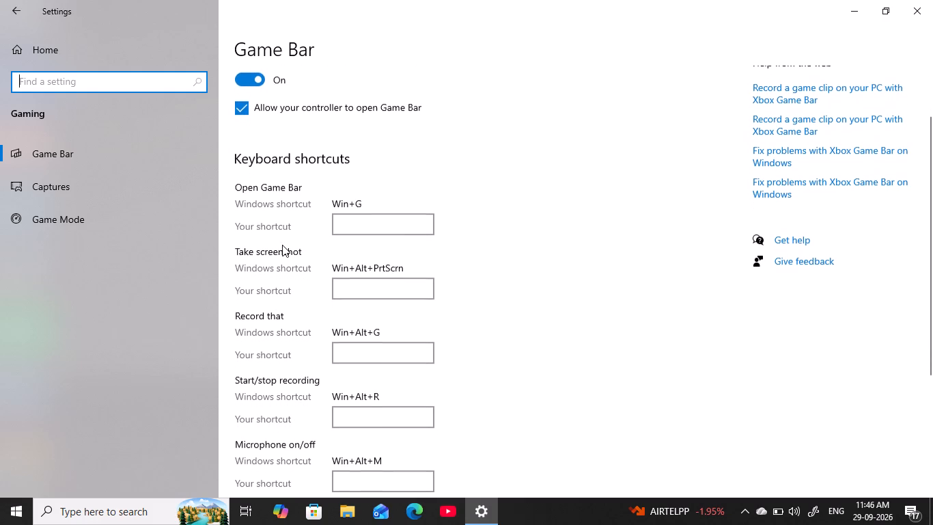
scroll(282, 245, "down", 1)
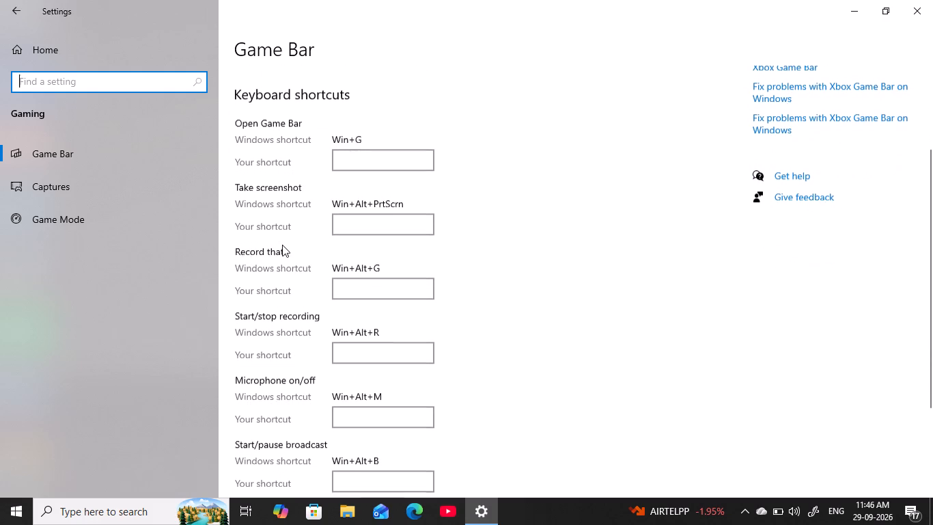
scroll(282, 245, "down", 2)
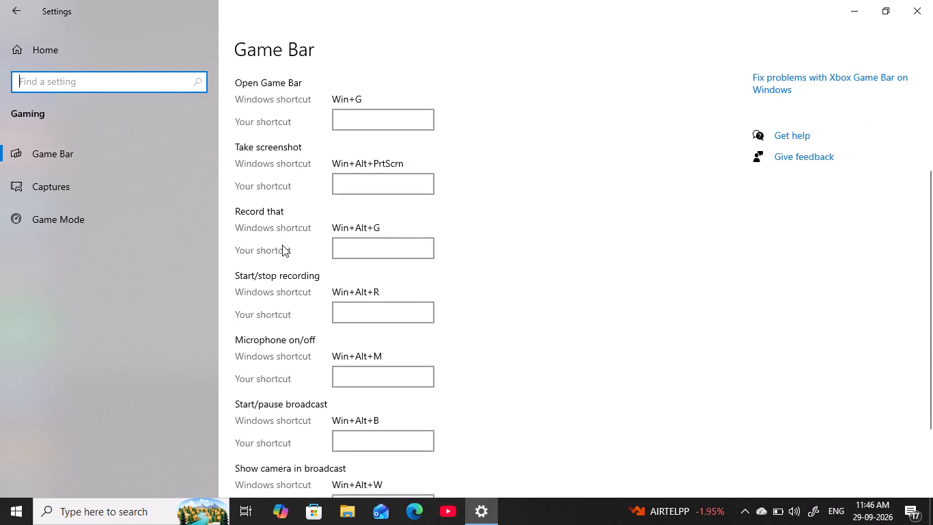
scroll(282, 245, "up", 1)
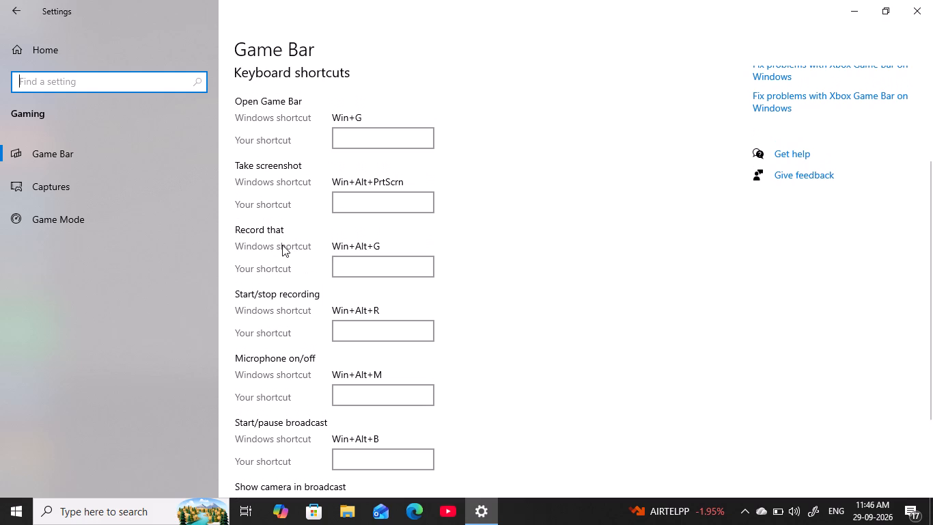
Try Game Bar's Record that function and start a screen recording from Game Bar.
key("alt+super+g")
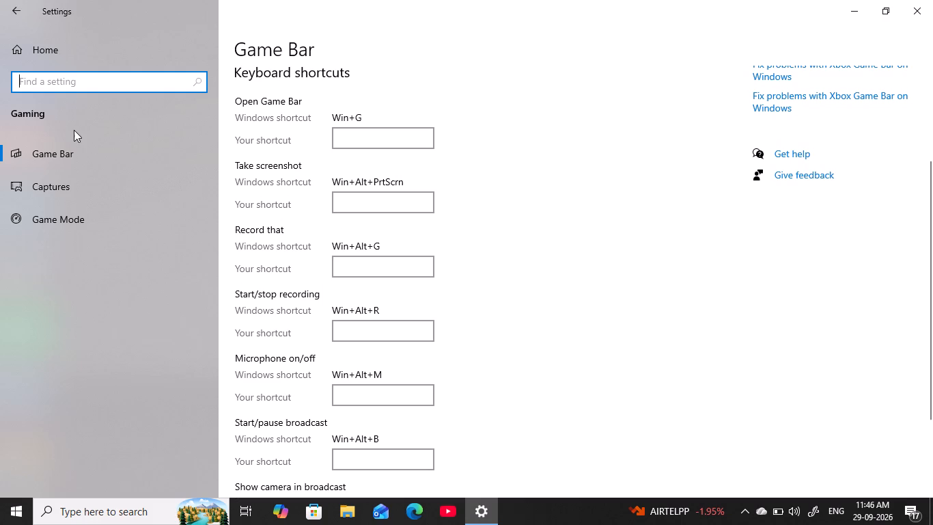
left_click(25, 79)
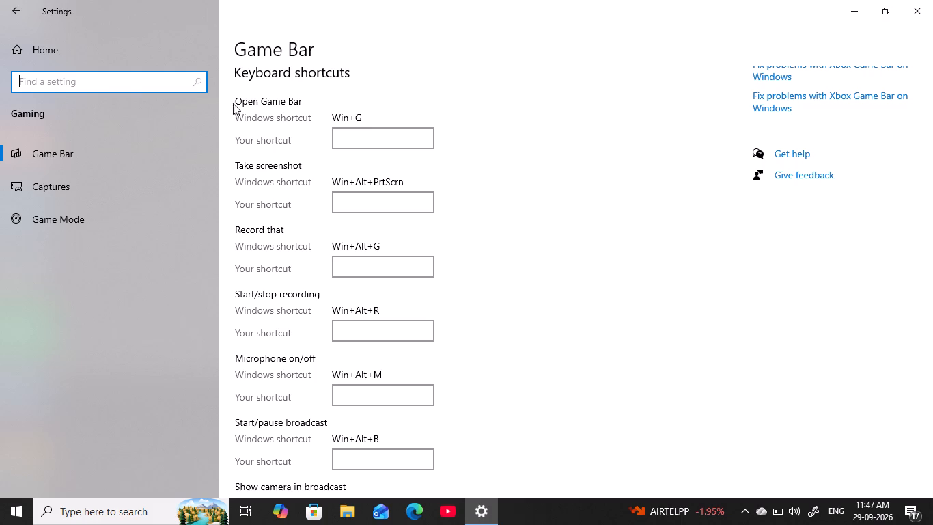
left_click(130, 63)
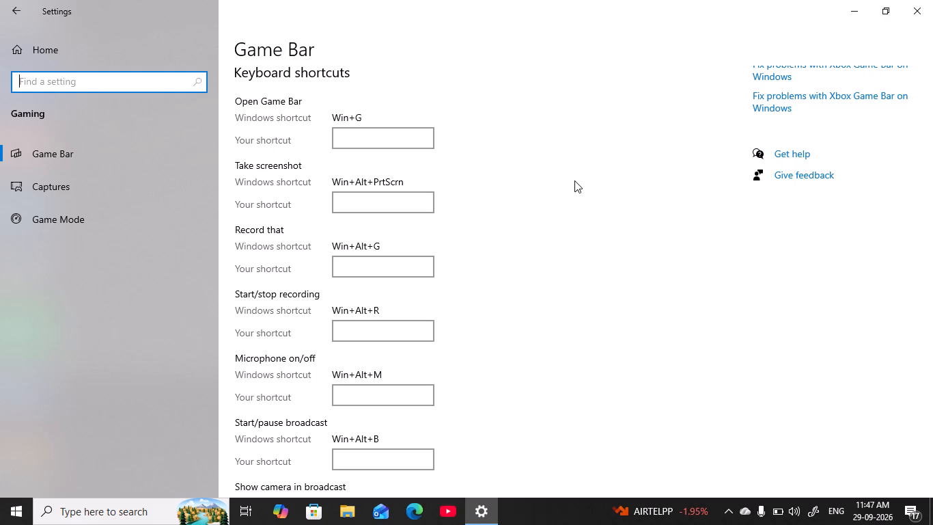
Move the floating recording controls and stop the screen recording.
left_click_drag(574, 180, 803, 95)
left_click_drag(803, 95, 889, 34)
left_click(282, 245)
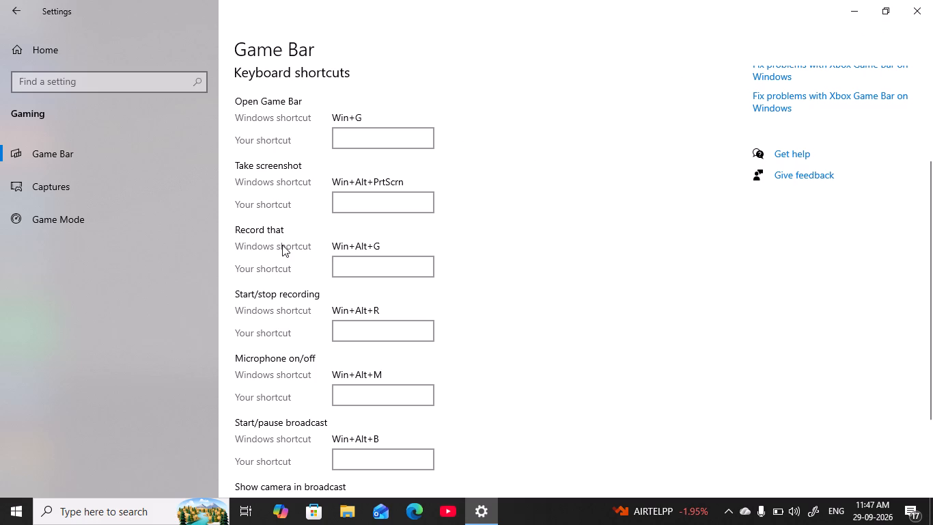
key("plus")
key("plus")
key("plus")
key("plus")
key("plus")
key("plus")
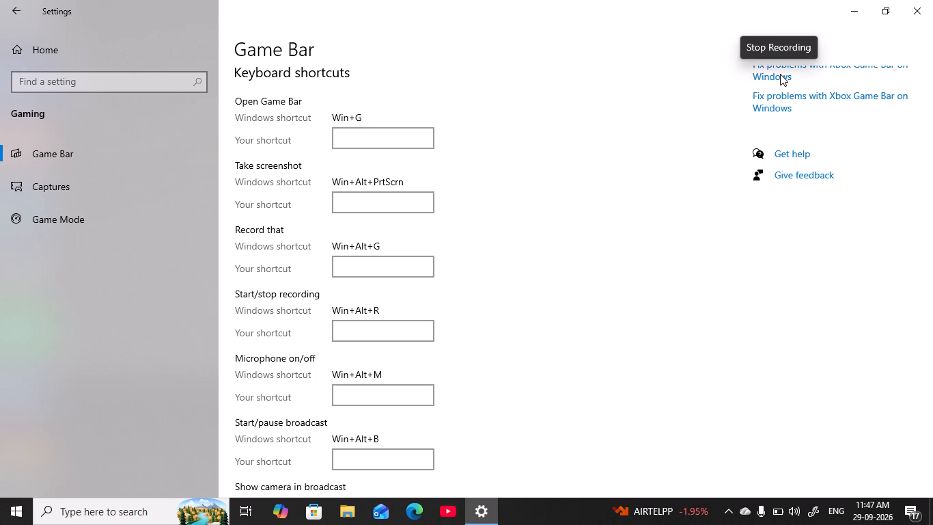
left_click(780, 74)
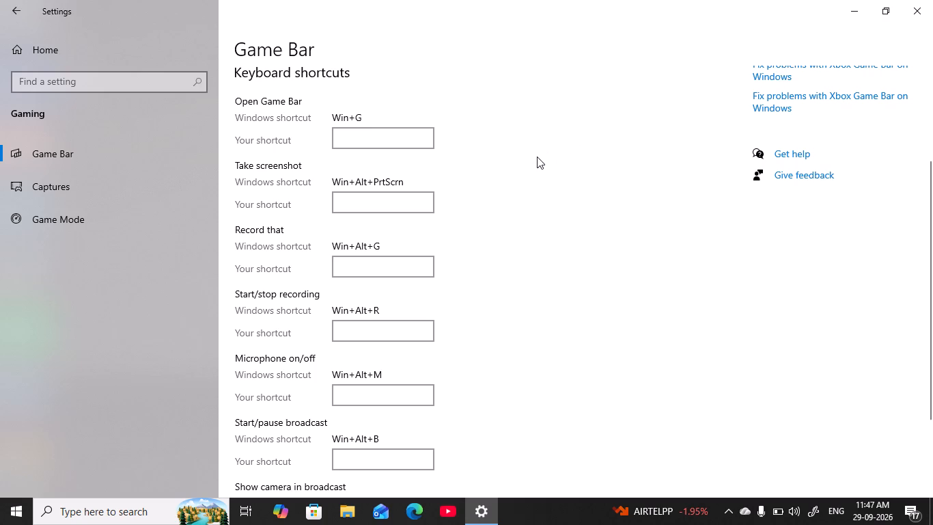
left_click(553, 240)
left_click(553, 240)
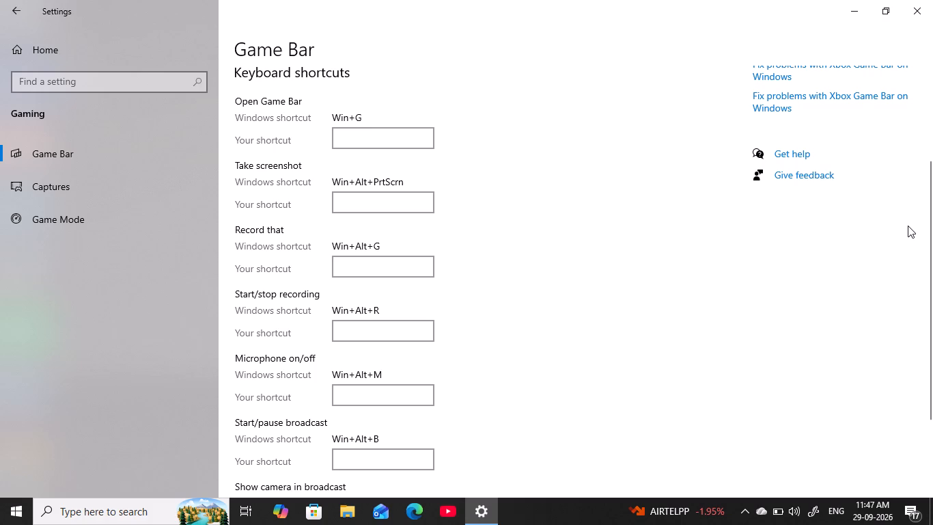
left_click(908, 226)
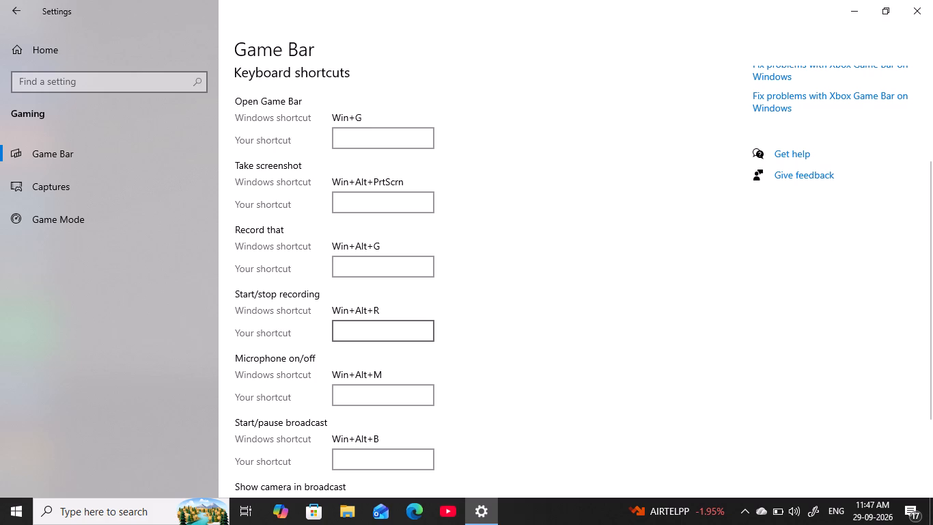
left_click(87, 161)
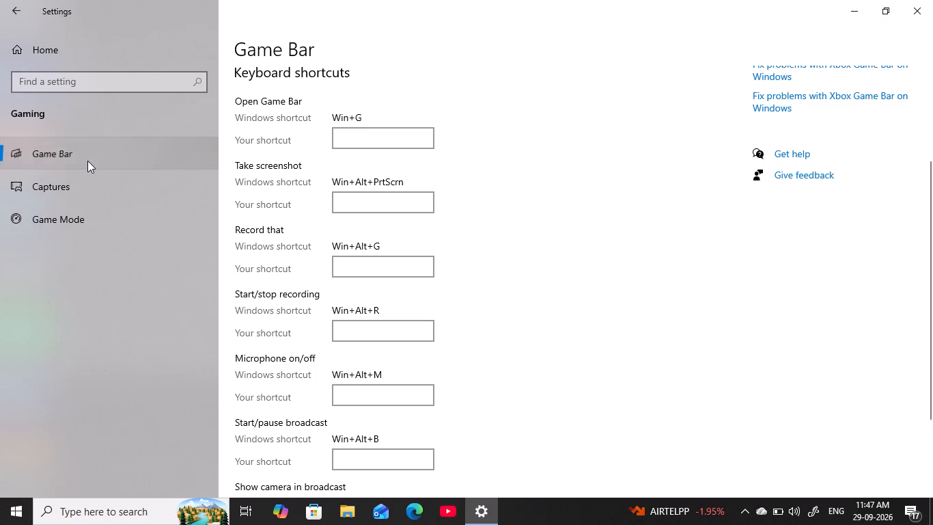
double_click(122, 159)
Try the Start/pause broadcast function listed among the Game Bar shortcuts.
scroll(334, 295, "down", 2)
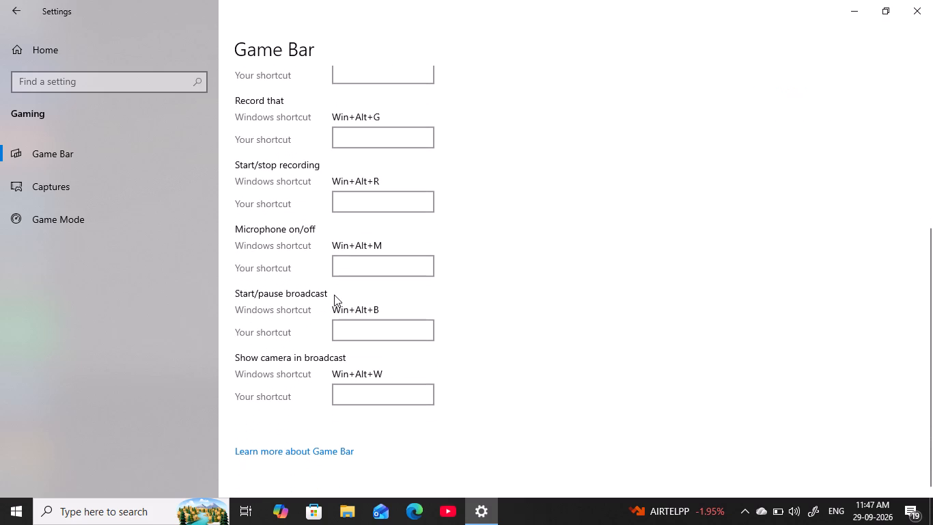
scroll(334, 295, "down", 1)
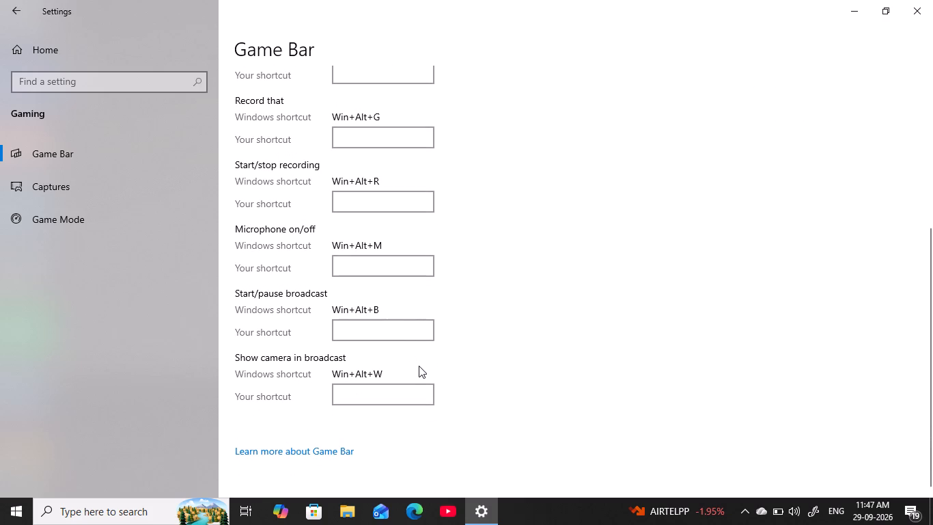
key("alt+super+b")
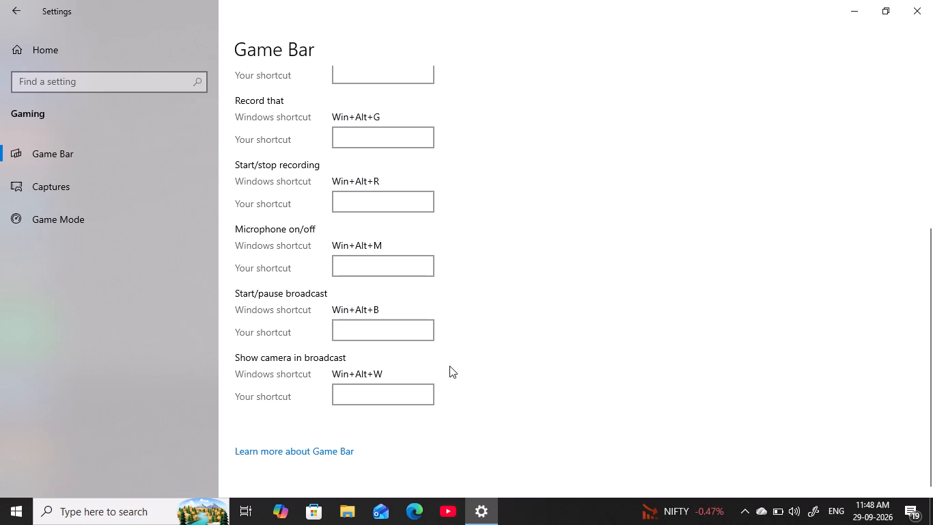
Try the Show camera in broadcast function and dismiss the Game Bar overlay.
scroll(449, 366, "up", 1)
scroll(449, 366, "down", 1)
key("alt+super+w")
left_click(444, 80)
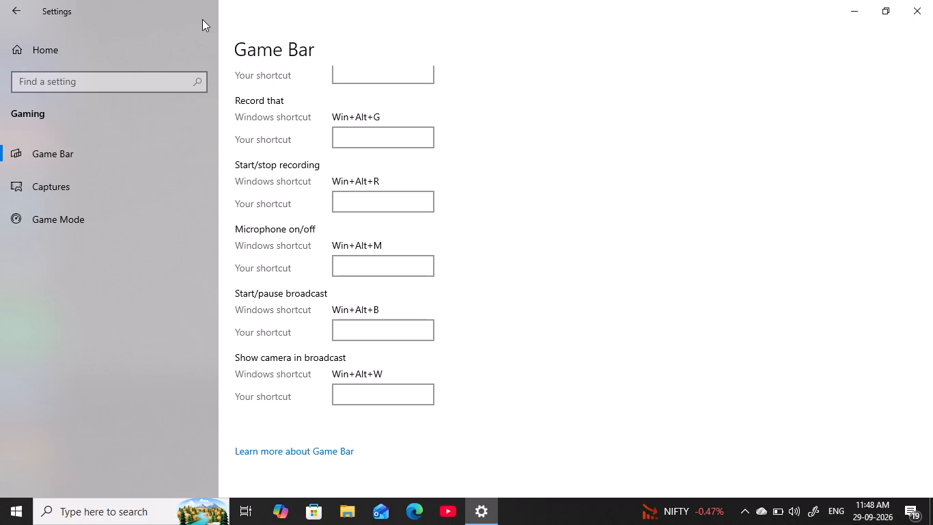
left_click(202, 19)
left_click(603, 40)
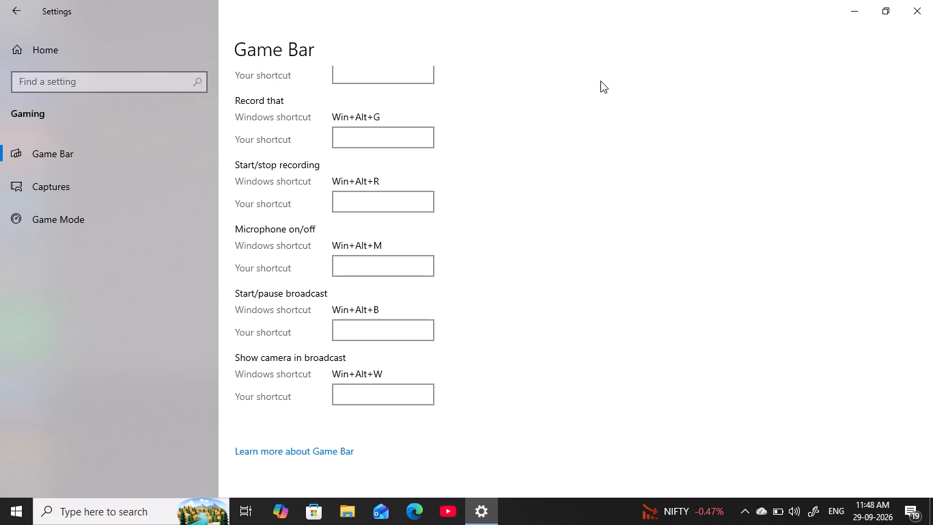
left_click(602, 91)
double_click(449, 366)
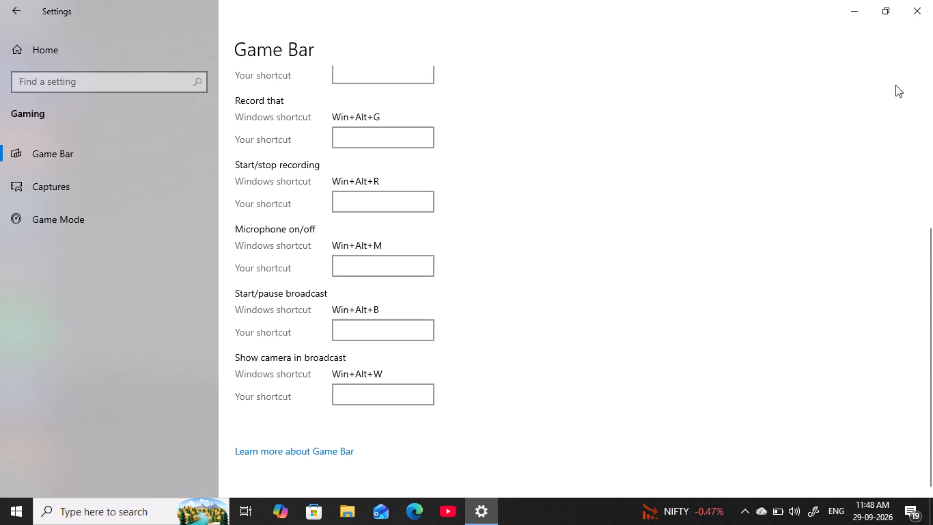
Minimize Settings and launch Fuji from the desktop.
left_click(853, 12)
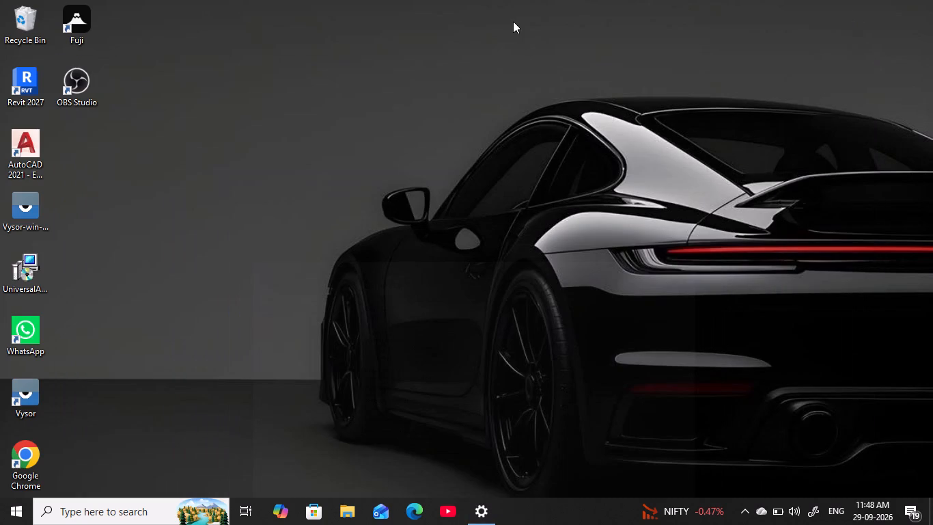
double_click(89, 31)
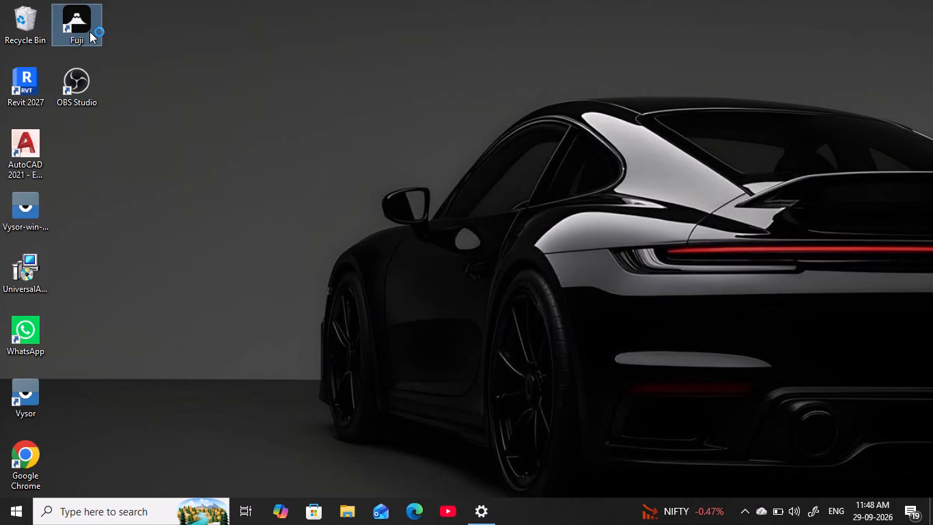
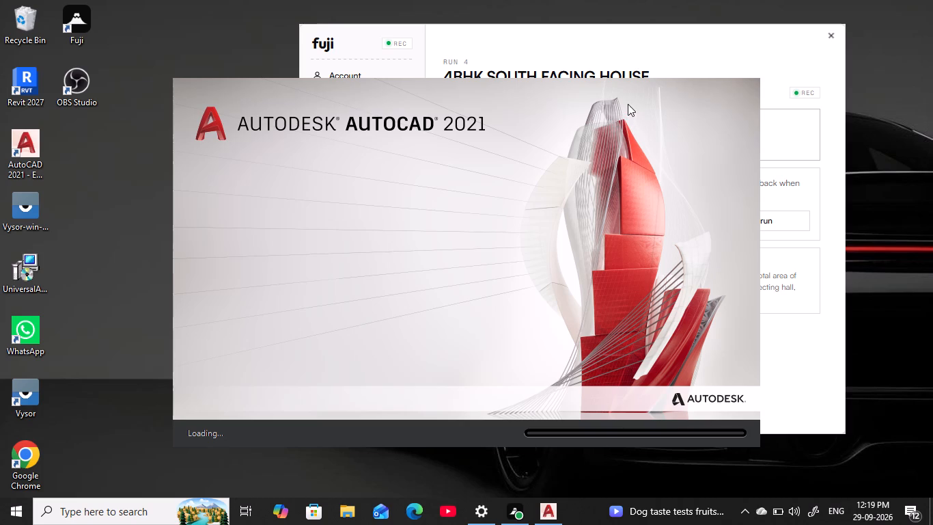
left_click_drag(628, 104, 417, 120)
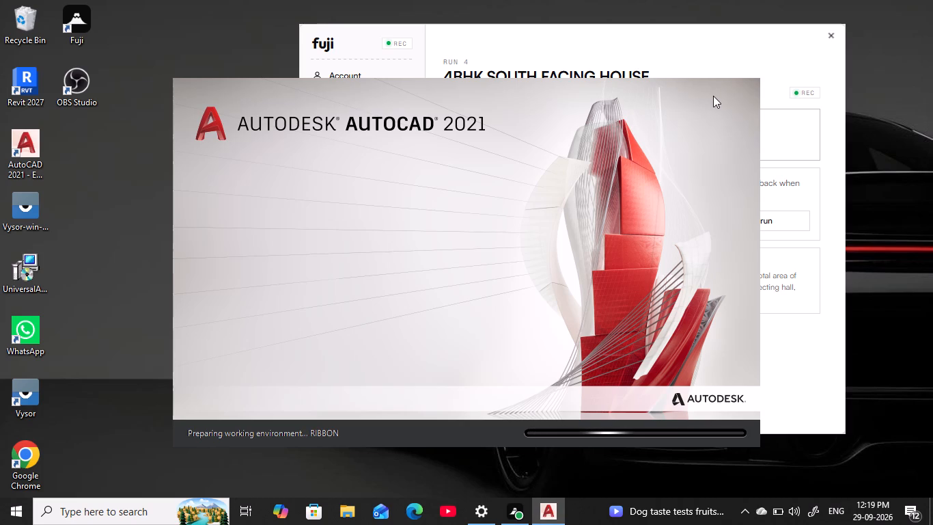
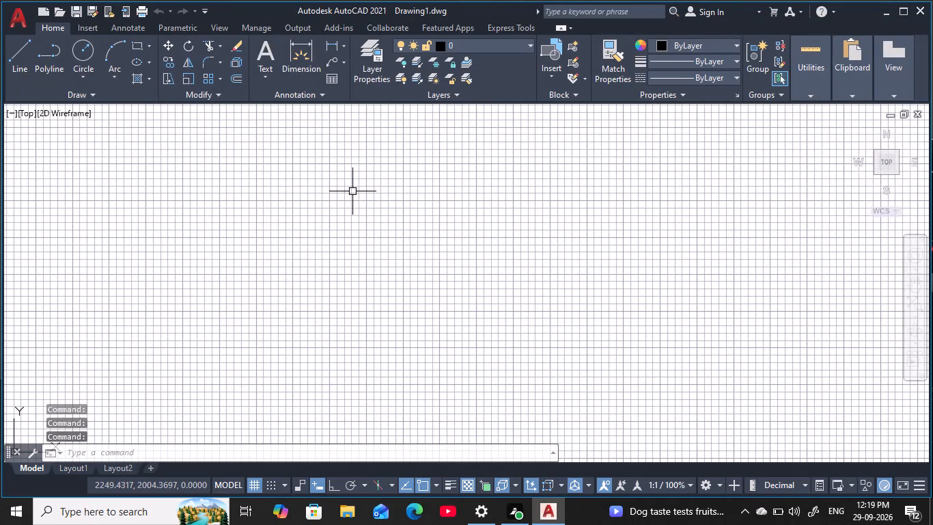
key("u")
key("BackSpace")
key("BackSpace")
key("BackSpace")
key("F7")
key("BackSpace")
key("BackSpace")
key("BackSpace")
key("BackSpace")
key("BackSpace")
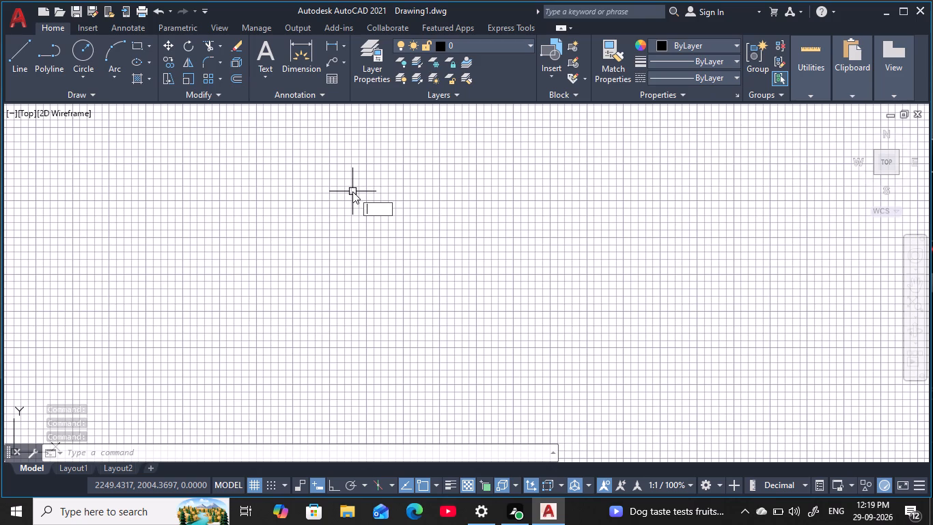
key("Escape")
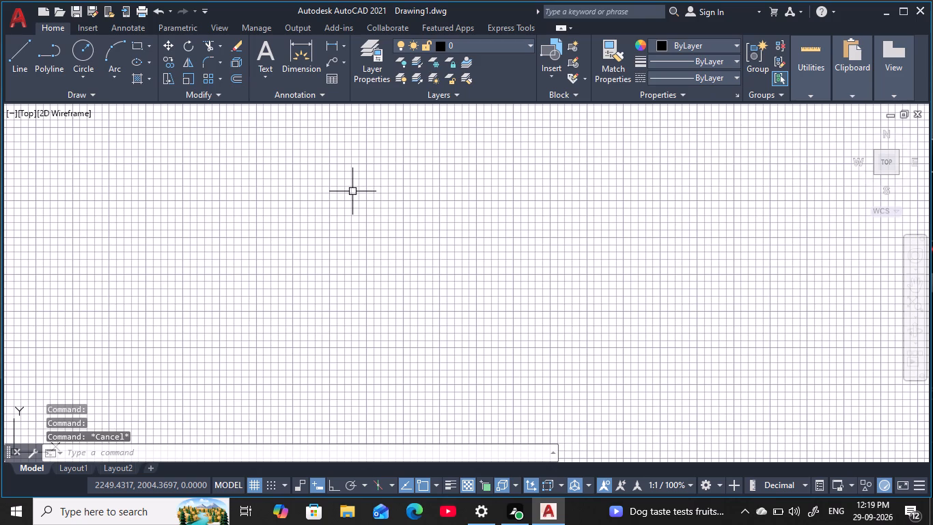
Turn off the drawing grid display.
key("F7")
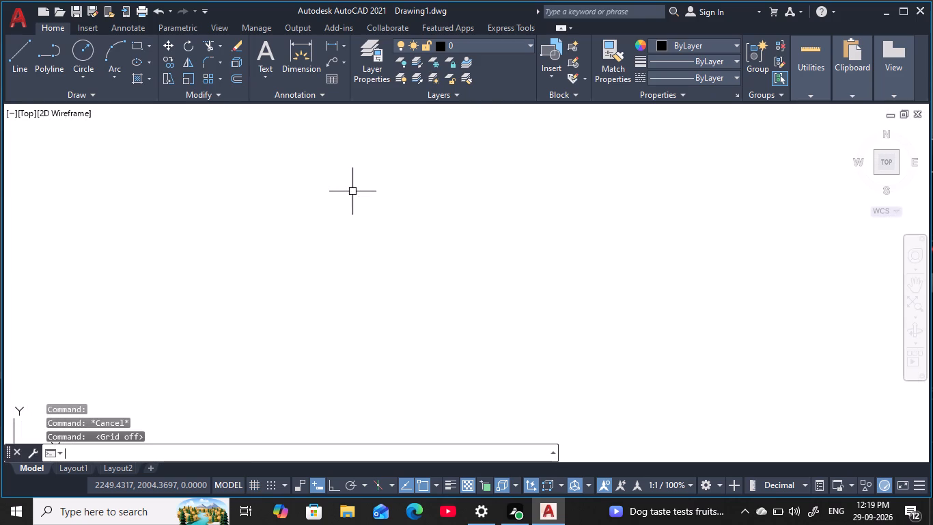
key("Escape")
key("Escape")
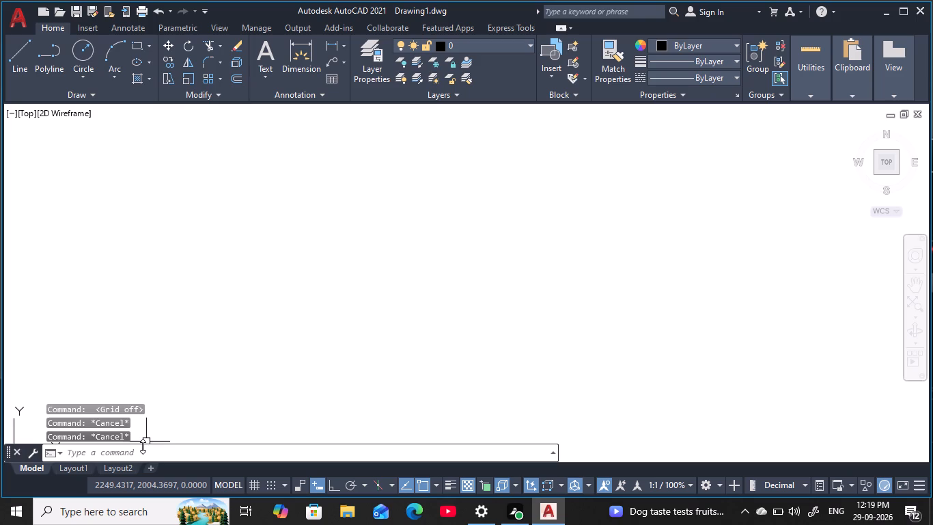
key("Escape")
key("Escape")
key("Escape")
key("Escape")
Open the program options, check the Open and Save settings and apply them.
left_click(129, 450)
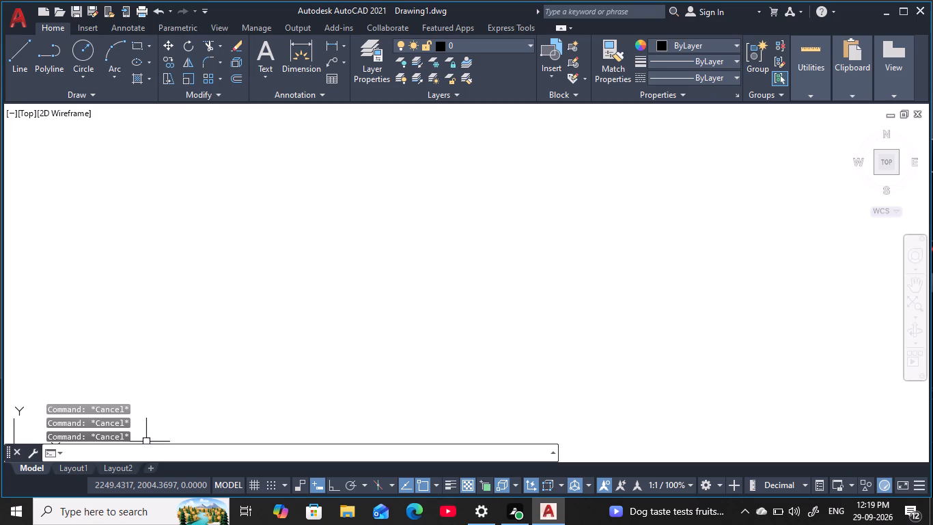
type("op")
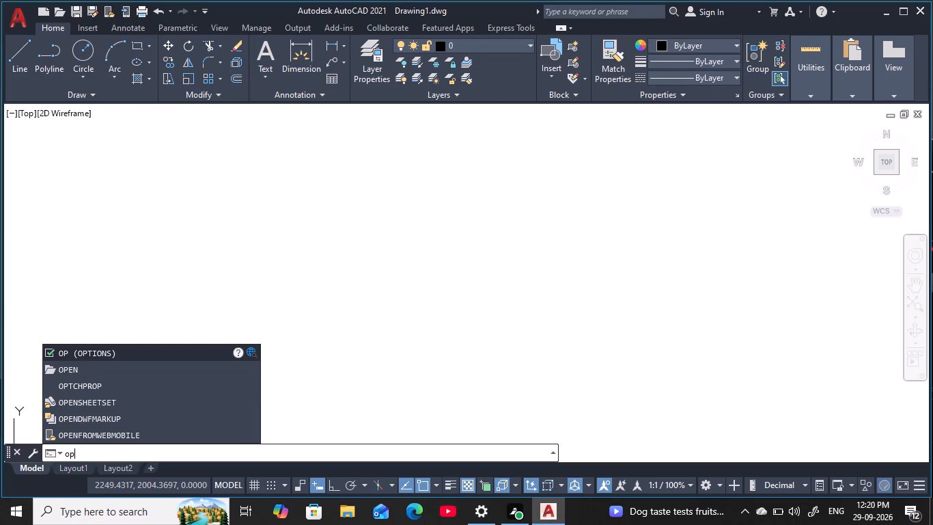
left_click(105, 353)
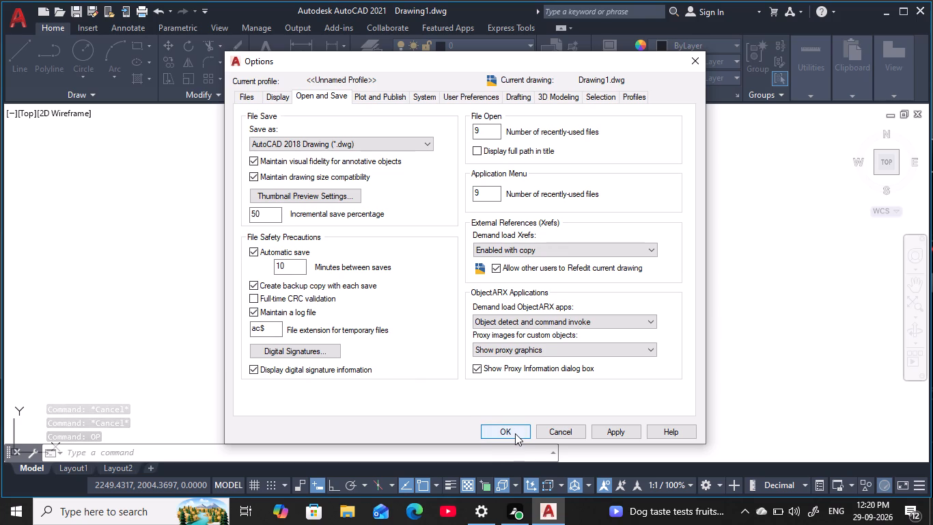
left_click(613, 435)
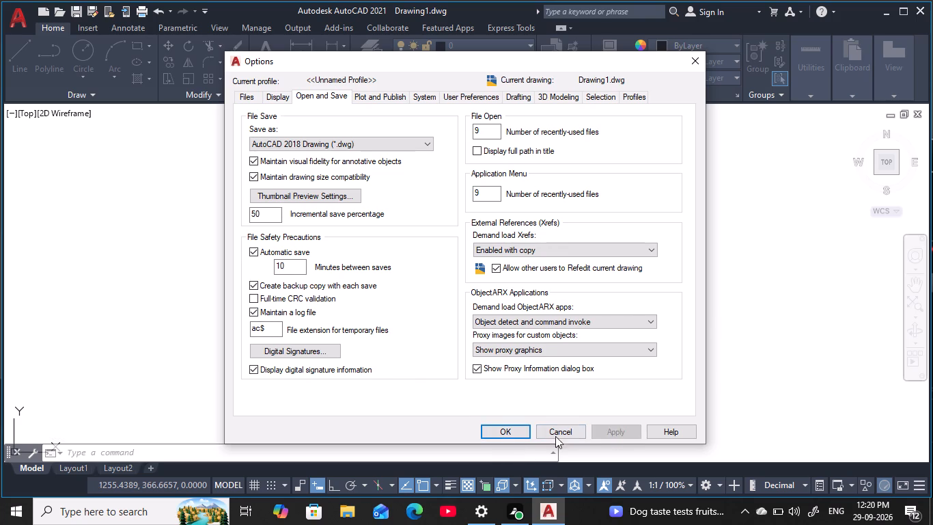
left_click(500, 429)
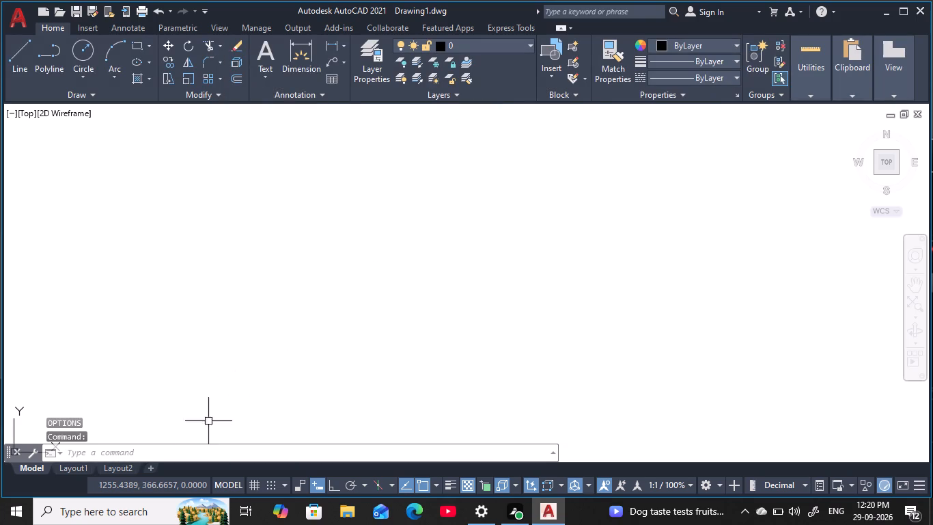
Turn on log file recording with the LOGFILEON command and check the command history.
type("l9")
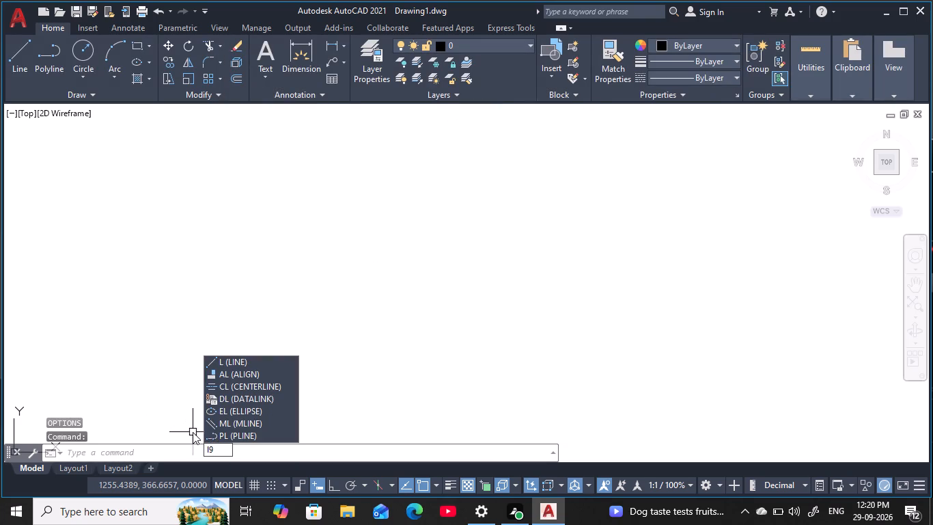
key("BackSpace")
key("BackSpace")
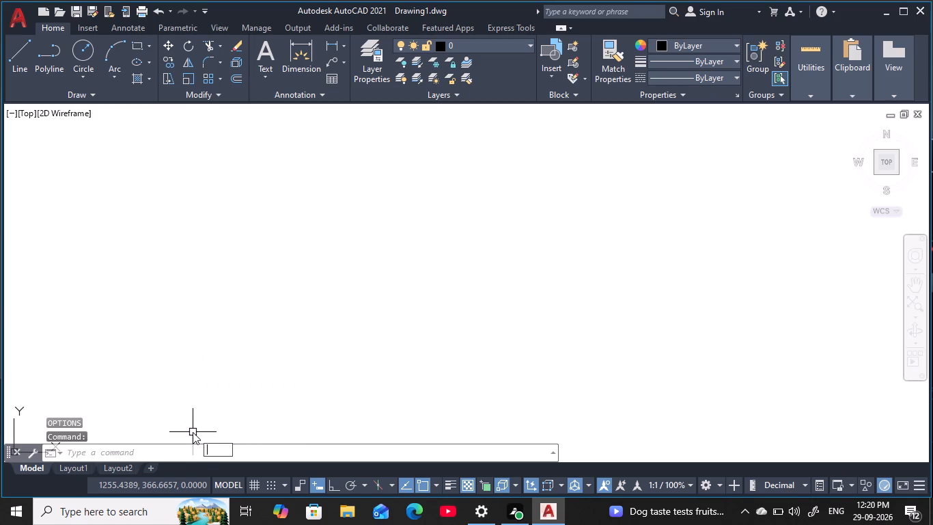
type("log")
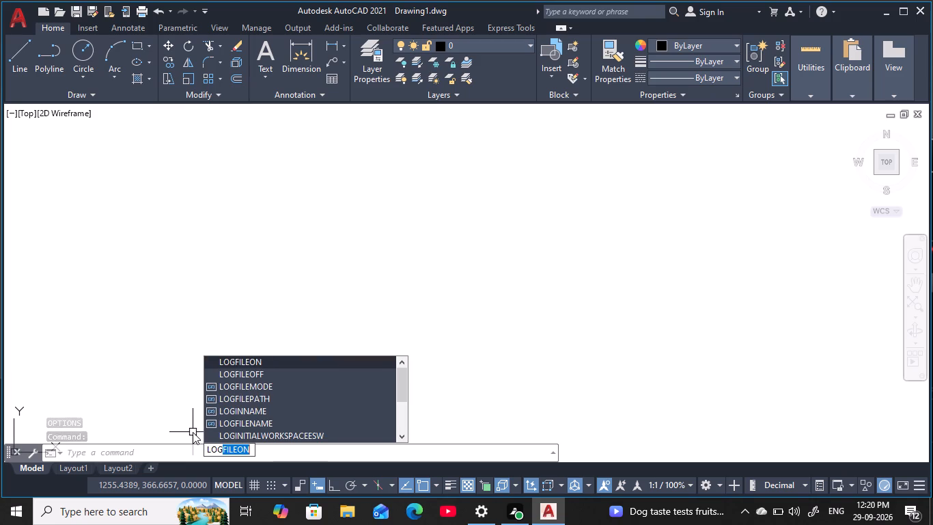
left_click(242, 361)
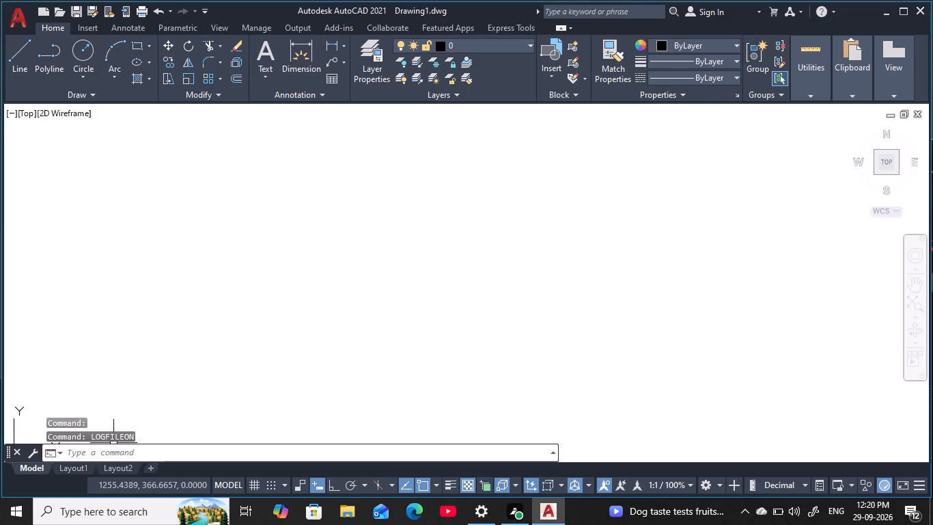
key("F2")
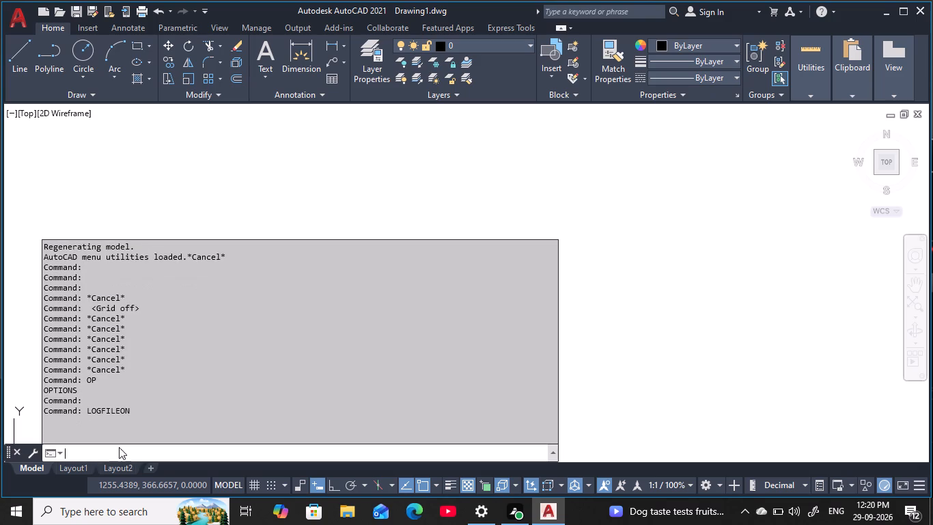
key("Escape")
key("Escape")
key("Escape")
key("Escape")
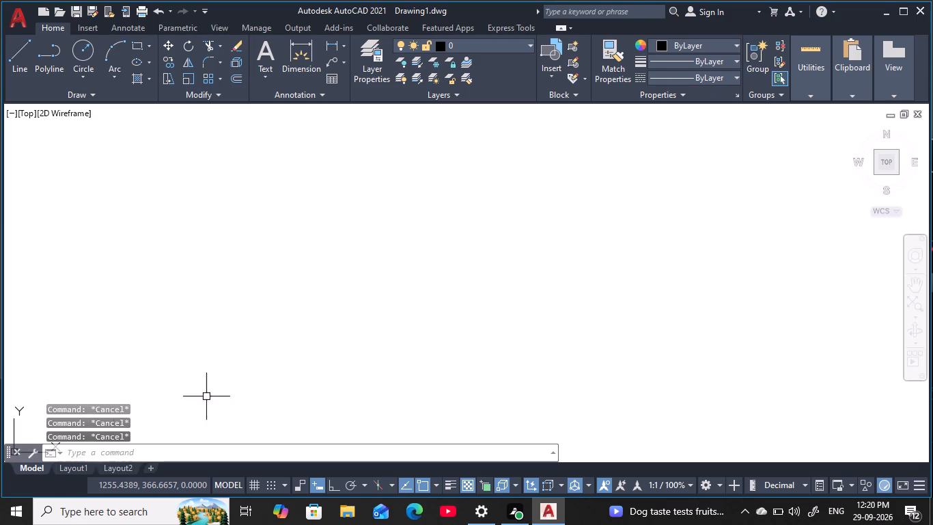
key("Escape")
Configure the drawing units to Engineering length type, 0'-0" precision and an insertion scale in inches.
type("un")
key("space")
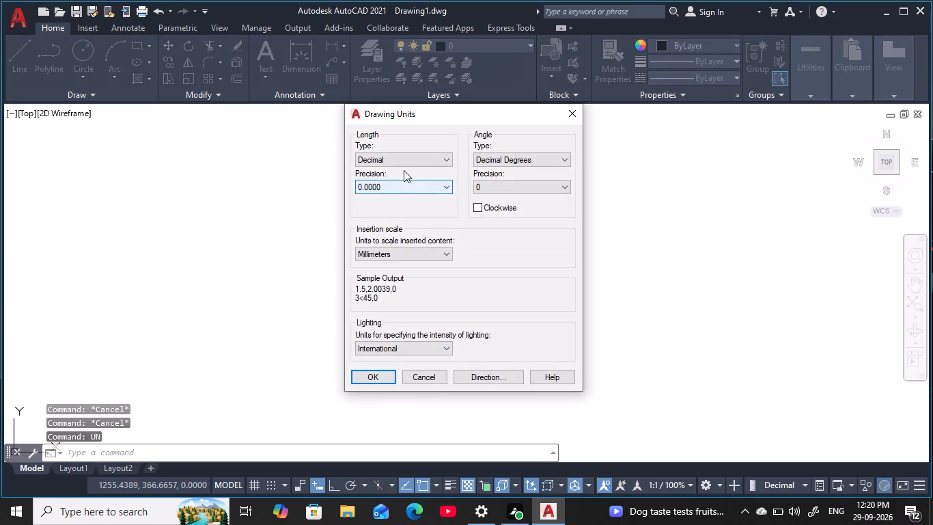
left_click(401, 153)
left_click(396, 186)
left_click(396, 187)
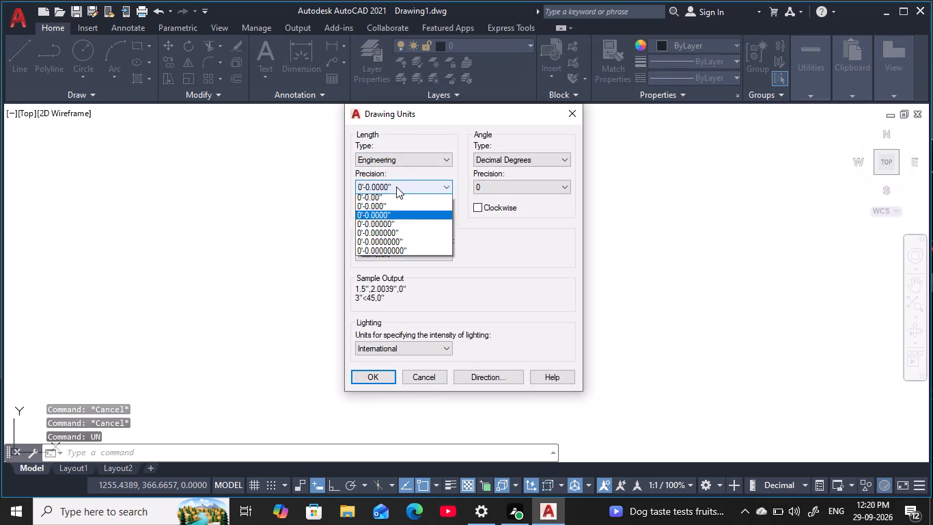
left_click(385, 194)
left_click(388, 197)
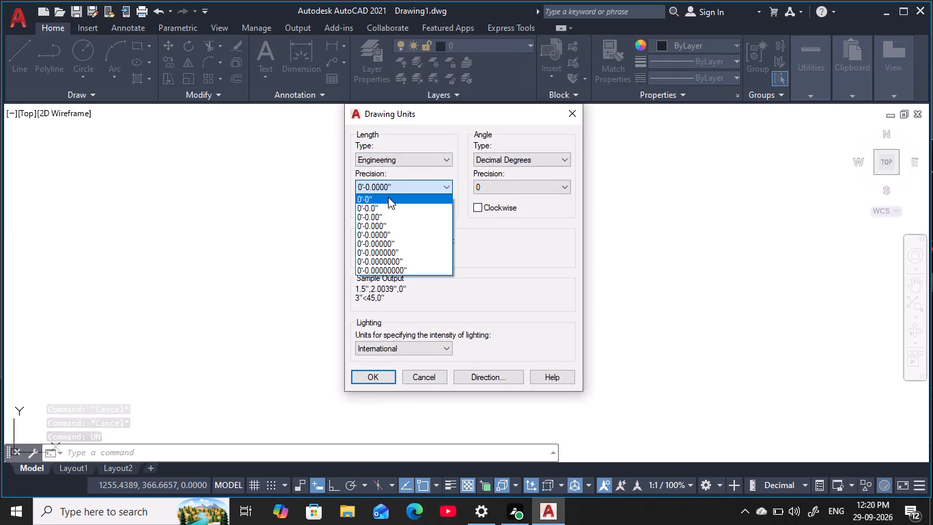
left_click(395, 259)
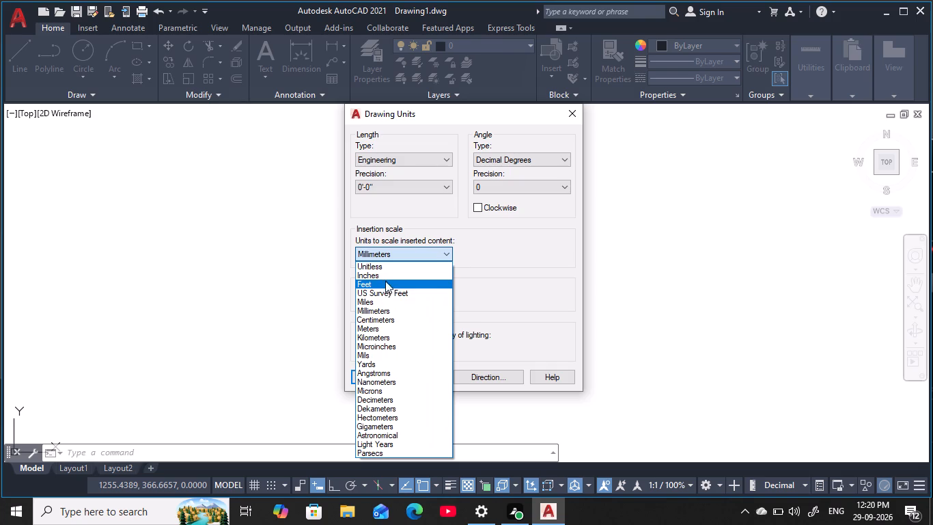
left_click(385, 274)
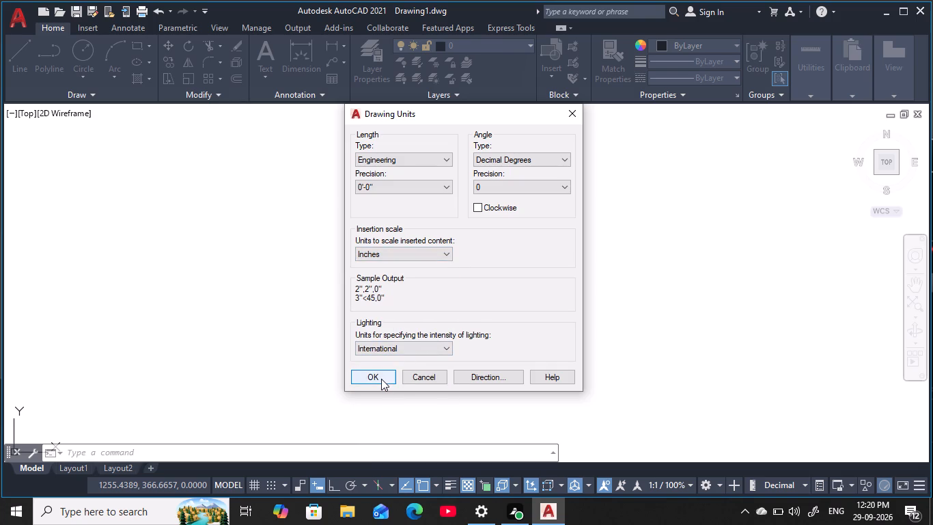
left_click(381, 379)
Modify the ISO-25 dimension style's primary units to Engineering format with 0'-0" precision.
type("d")
key("space")
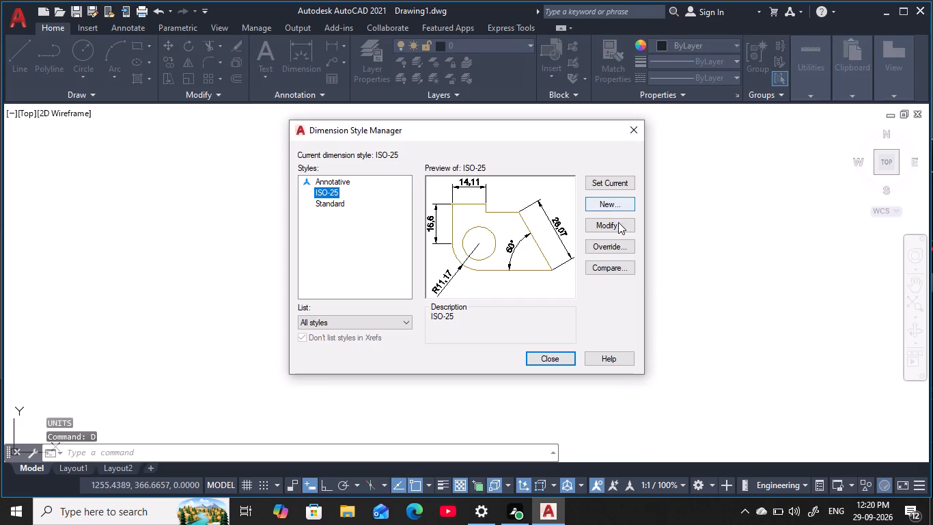
left_click(617, 224)
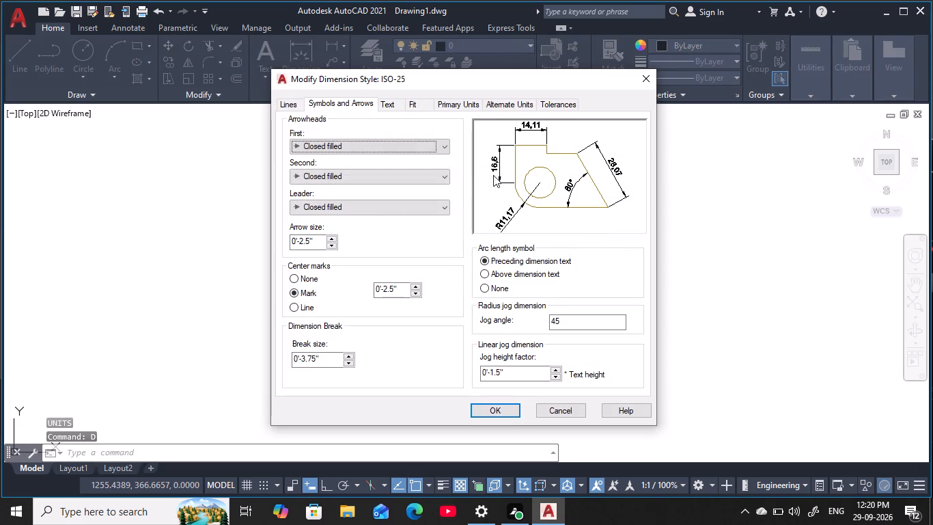
left_click(473, 101)
left_click(406, 135)
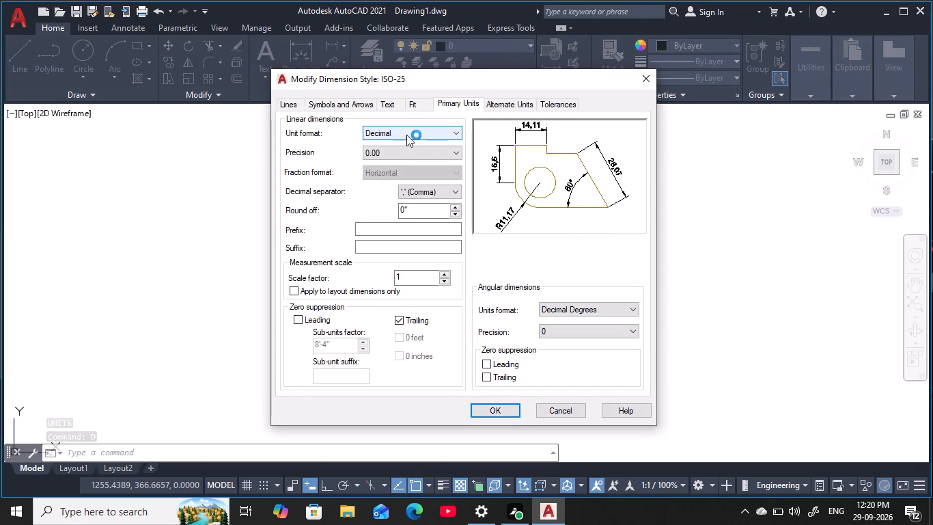
left_click(402, 161)
left_click(406, 154)
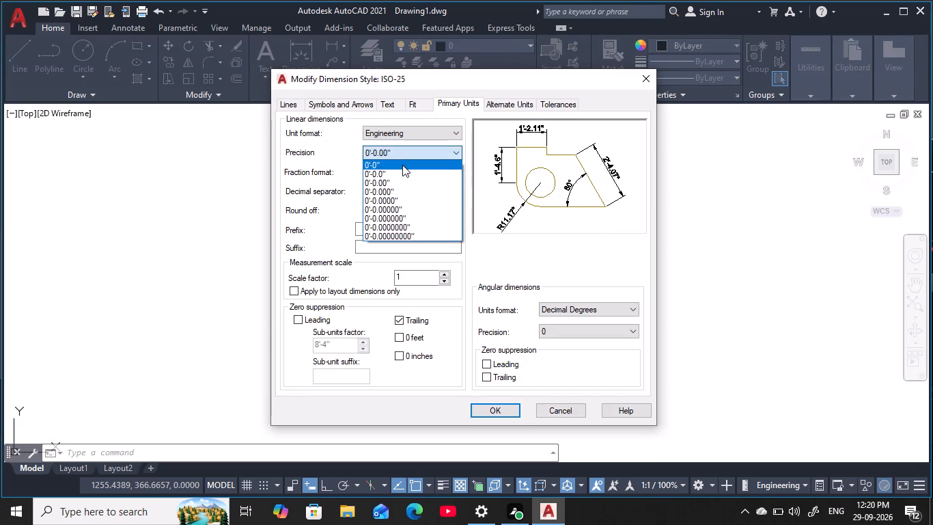
left_click(402, 165)
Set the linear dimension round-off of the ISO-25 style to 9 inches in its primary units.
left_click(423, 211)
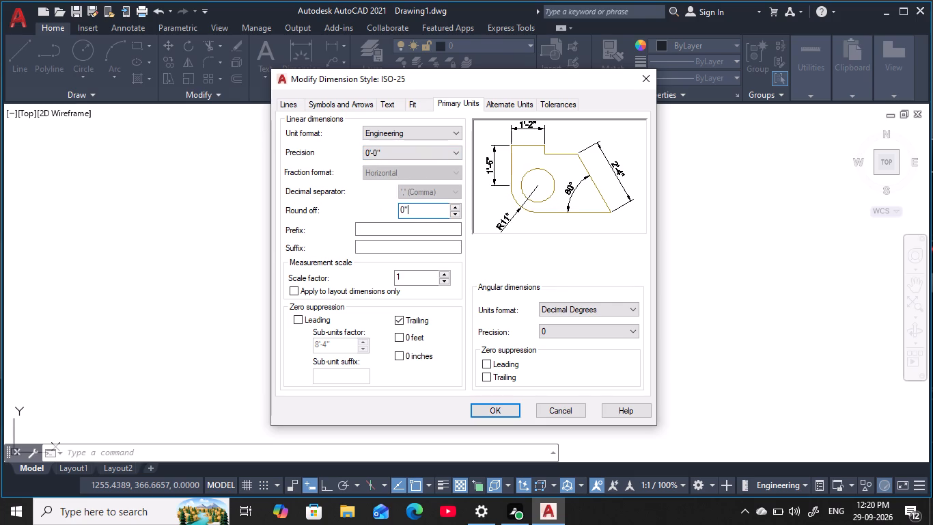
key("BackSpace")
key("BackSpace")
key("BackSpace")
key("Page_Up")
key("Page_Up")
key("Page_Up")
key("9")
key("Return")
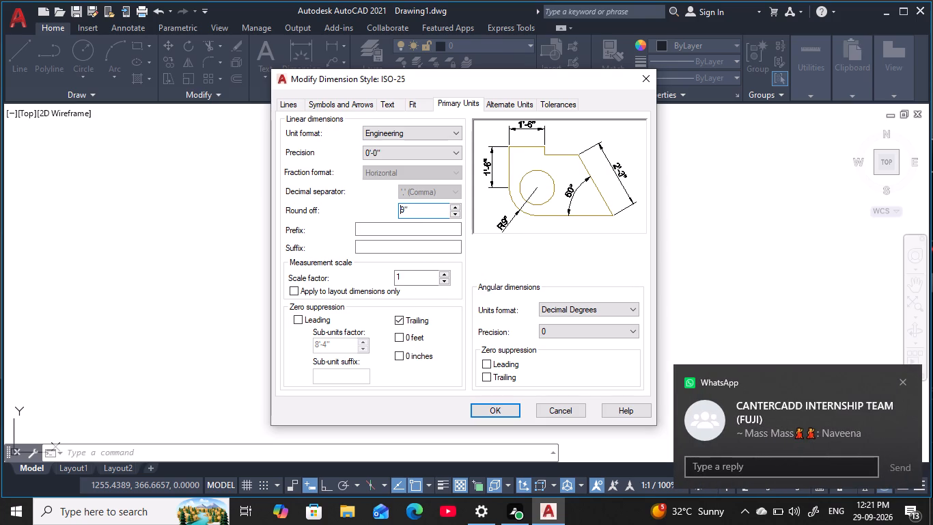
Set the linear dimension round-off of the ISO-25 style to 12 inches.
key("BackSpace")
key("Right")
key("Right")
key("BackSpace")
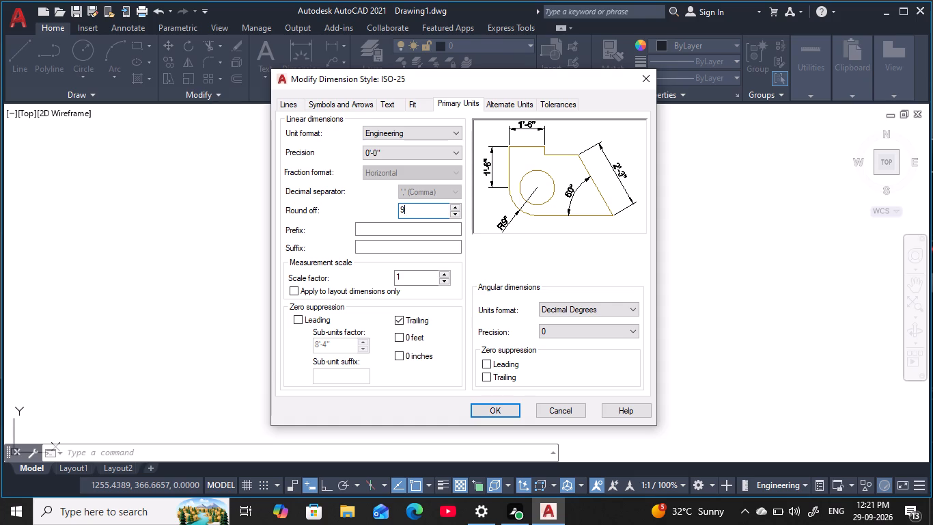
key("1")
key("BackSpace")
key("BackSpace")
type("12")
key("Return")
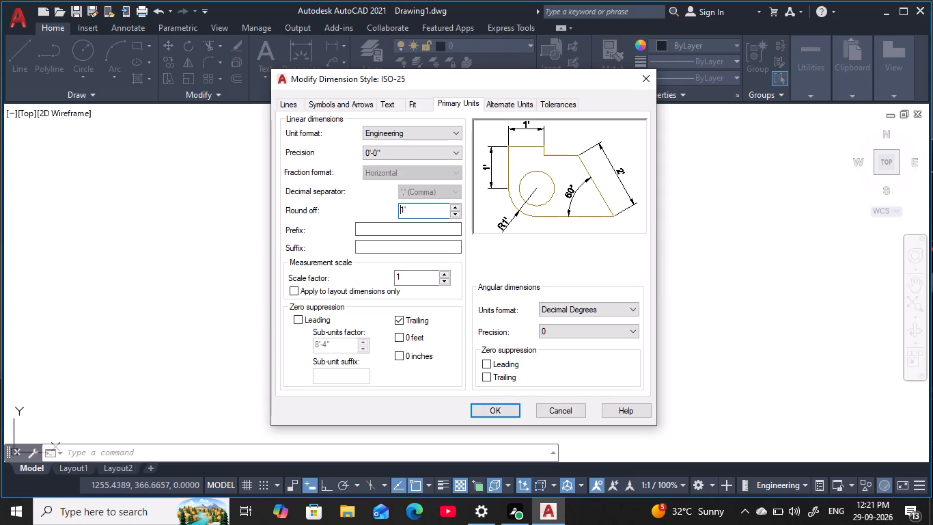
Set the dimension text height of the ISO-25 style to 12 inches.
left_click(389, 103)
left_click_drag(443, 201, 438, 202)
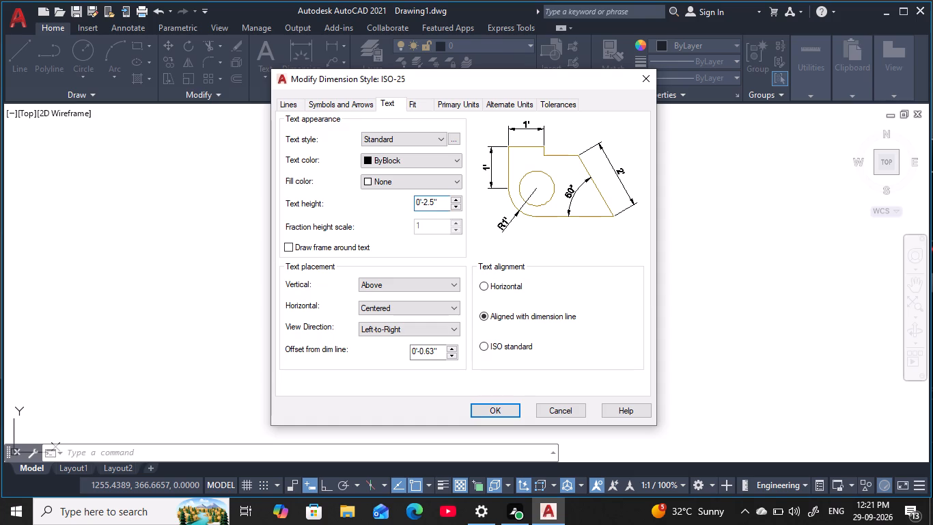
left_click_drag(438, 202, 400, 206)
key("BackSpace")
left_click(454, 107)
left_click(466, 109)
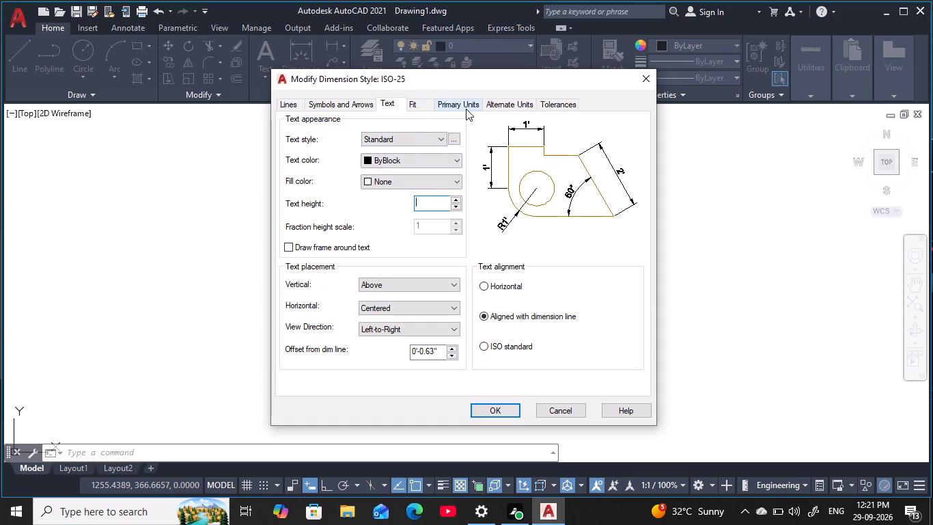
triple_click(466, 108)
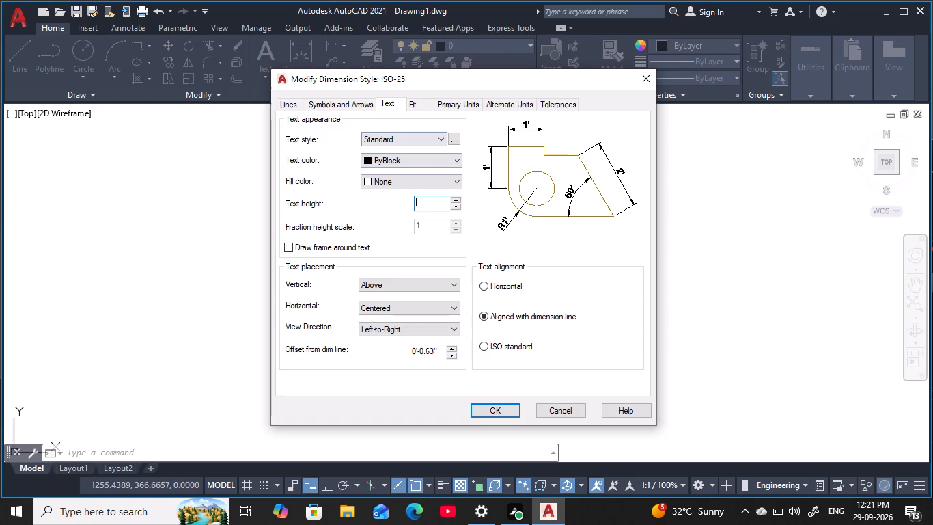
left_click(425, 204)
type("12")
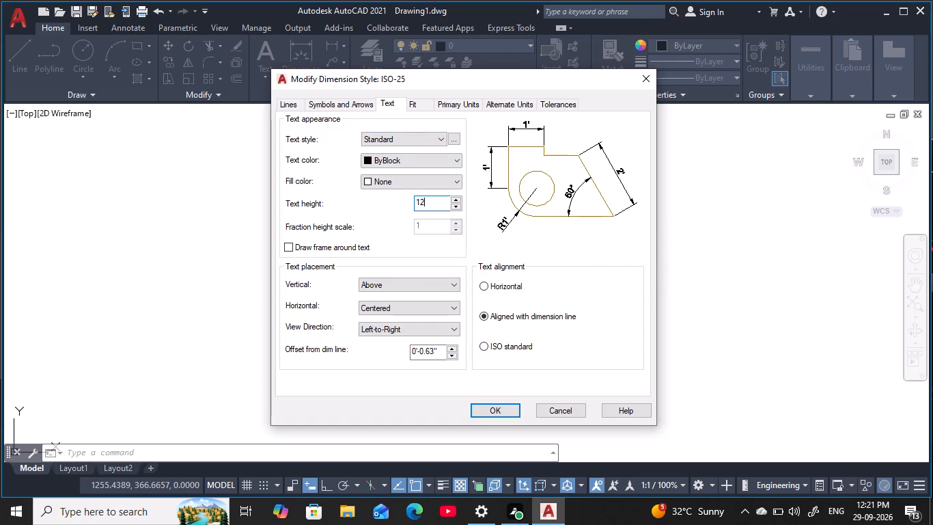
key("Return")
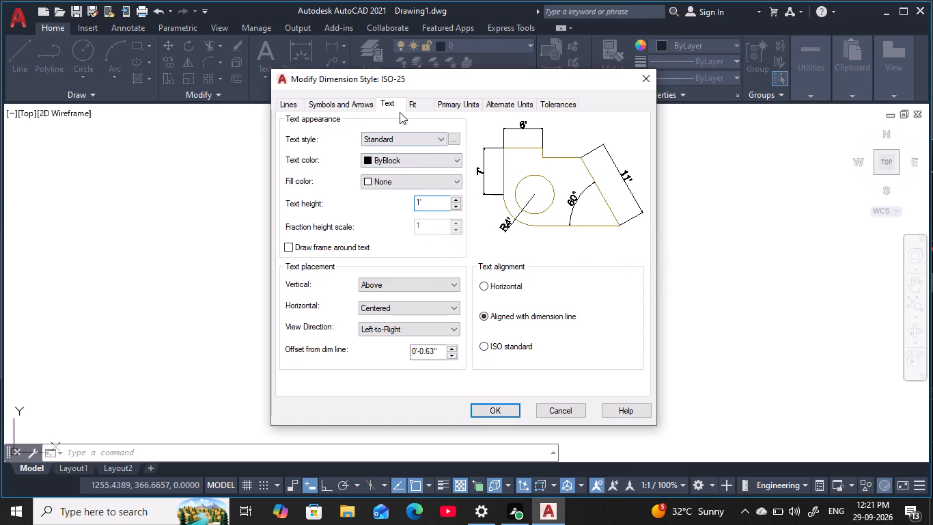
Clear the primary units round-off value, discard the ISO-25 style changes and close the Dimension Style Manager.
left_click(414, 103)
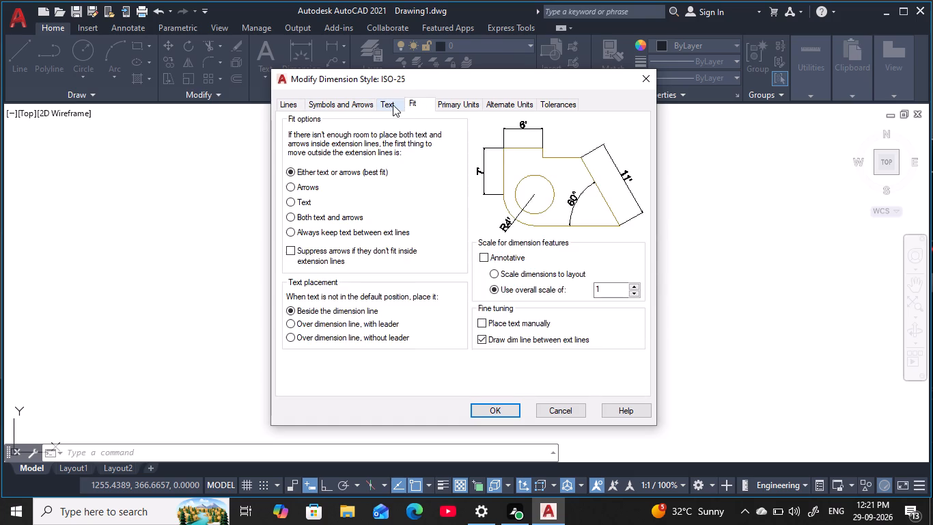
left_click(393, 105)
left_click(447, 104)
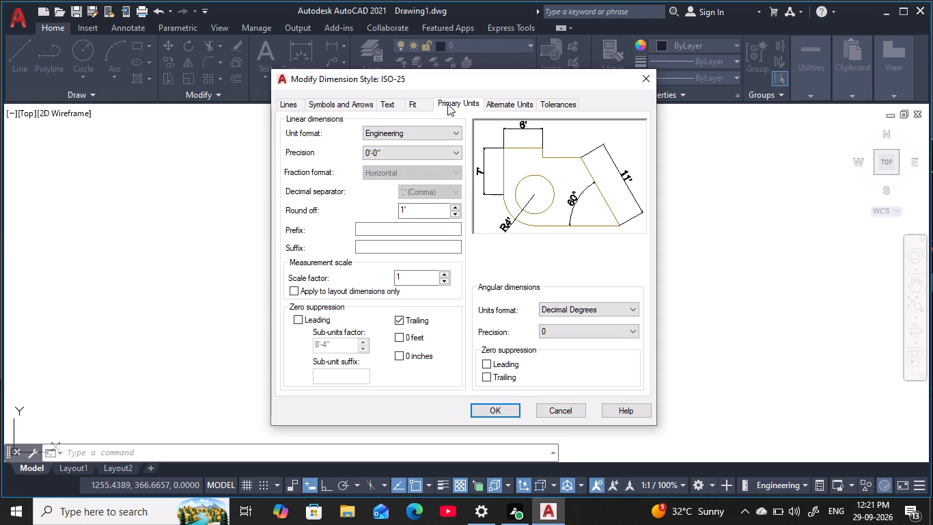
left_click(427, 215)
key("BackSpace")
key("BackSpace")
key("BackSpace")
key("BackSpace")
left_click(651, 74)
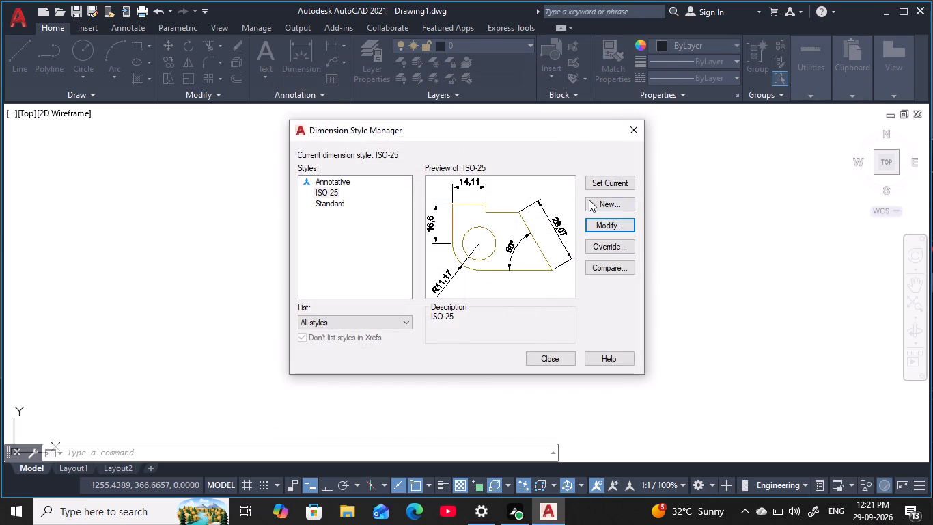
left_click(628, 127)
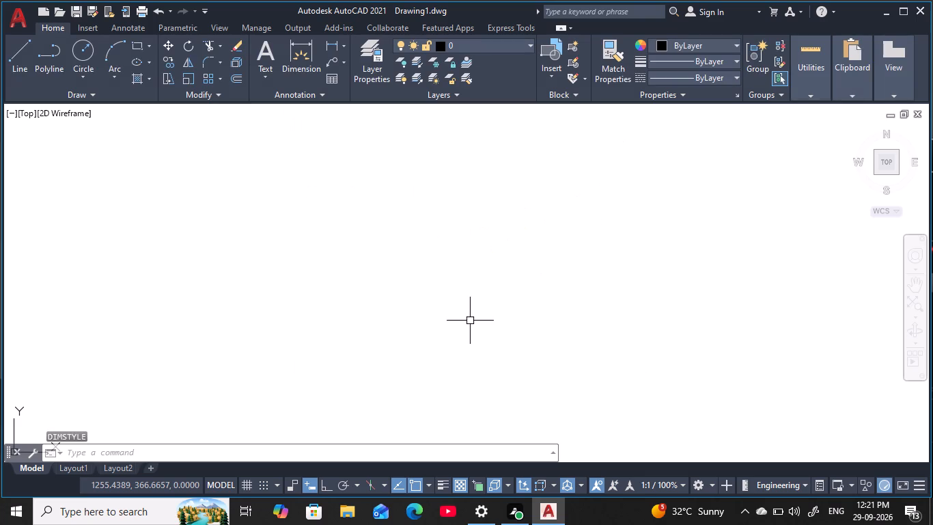
Reopen the ISO-25 dimension style for modification and set its primary units to Engineering format with 0'-0" precision.
type("d")
key("space")
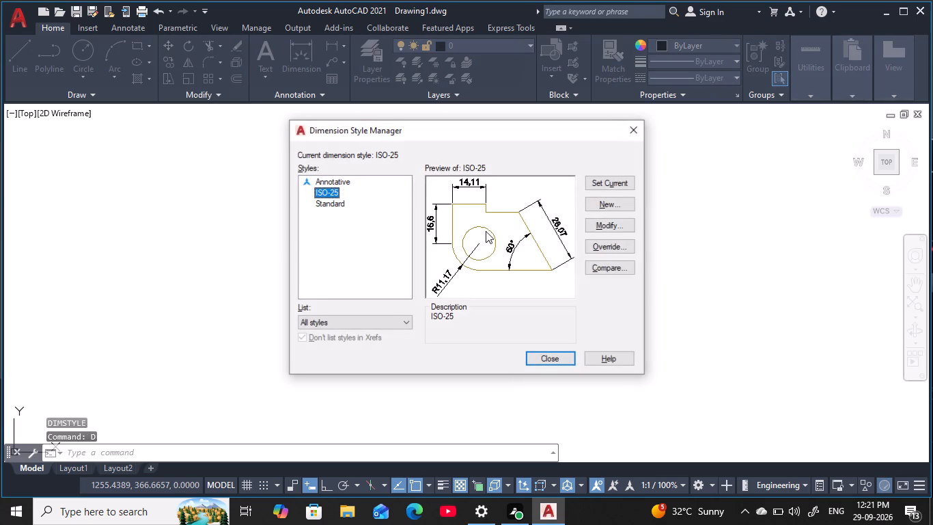
left_click(606, 227)
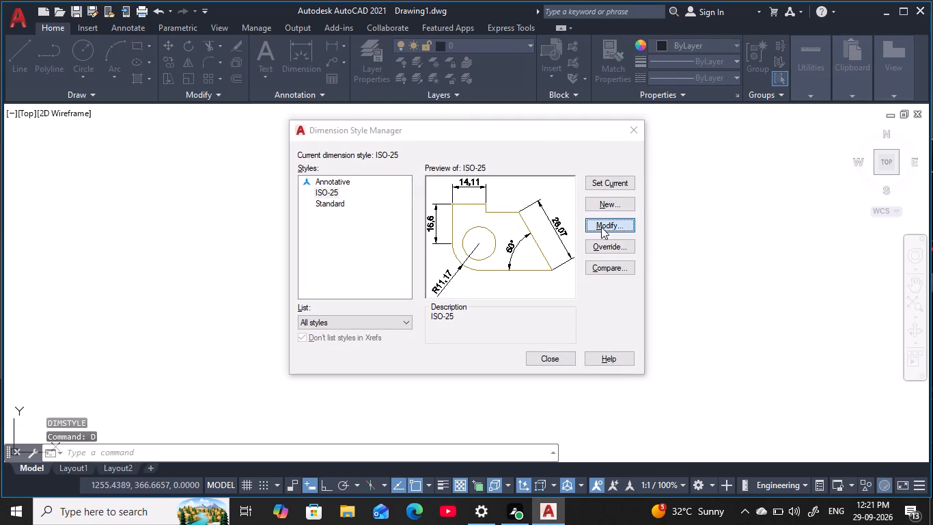
left_click(601, 227)
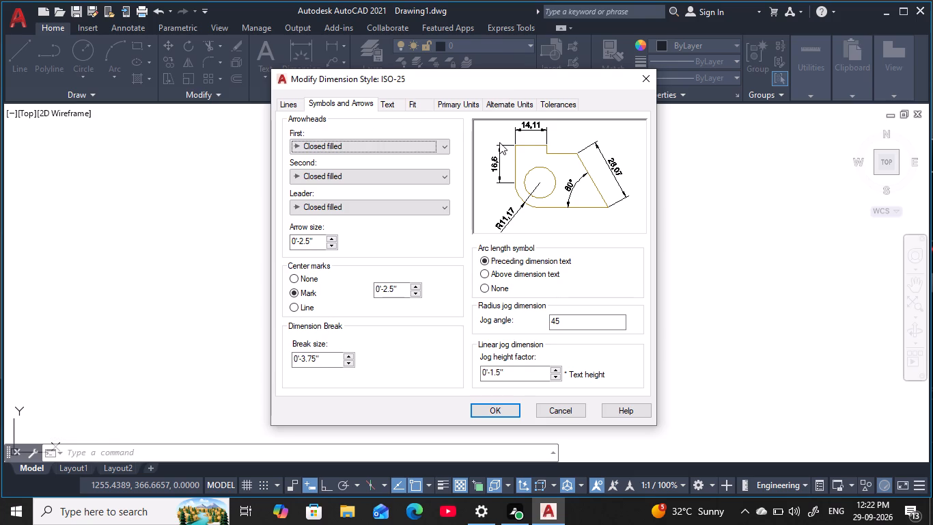
left_click(462, 100)
left_click(404, 133)
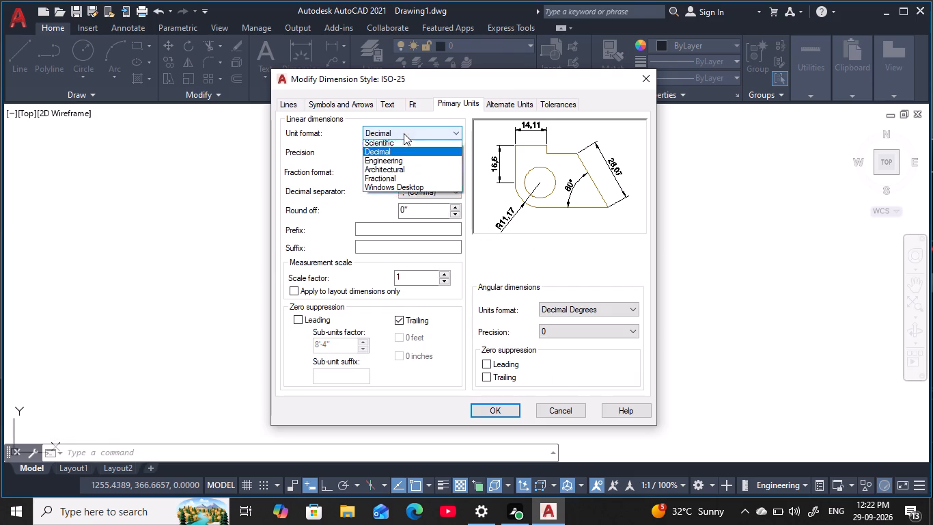
left_click(408, 165)
left_click(408, 155)
left_click(402, 162)
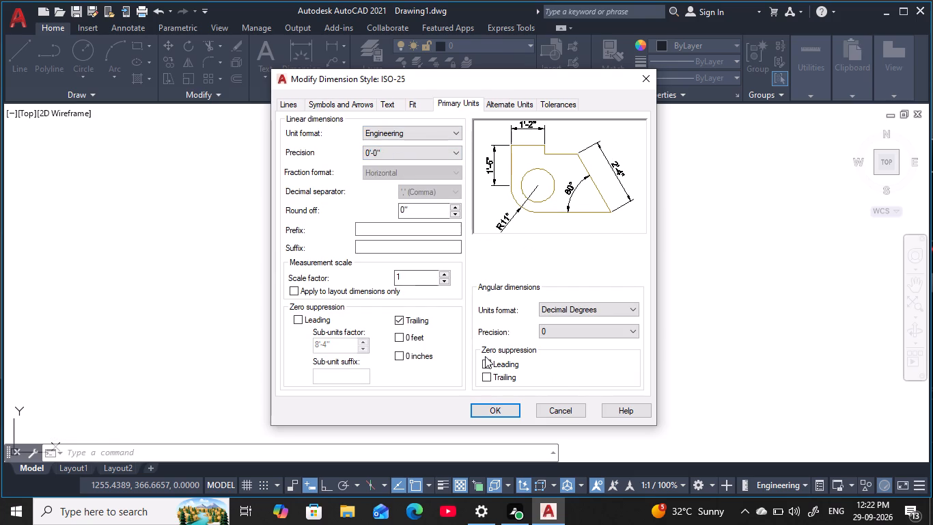
Set the dimension text height of the ISO-25 style to 9 inches.
left_click(391, 104)
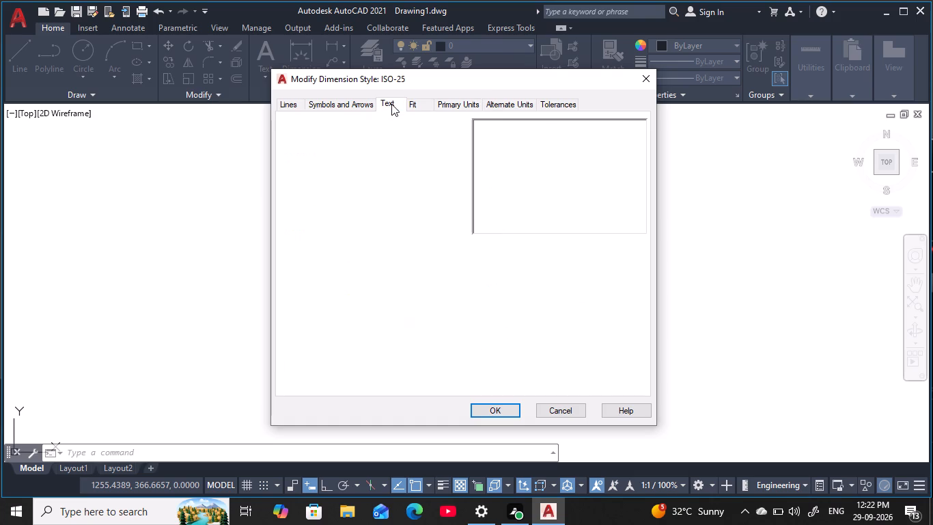
left_click_drag(442, 208, 441, 205)
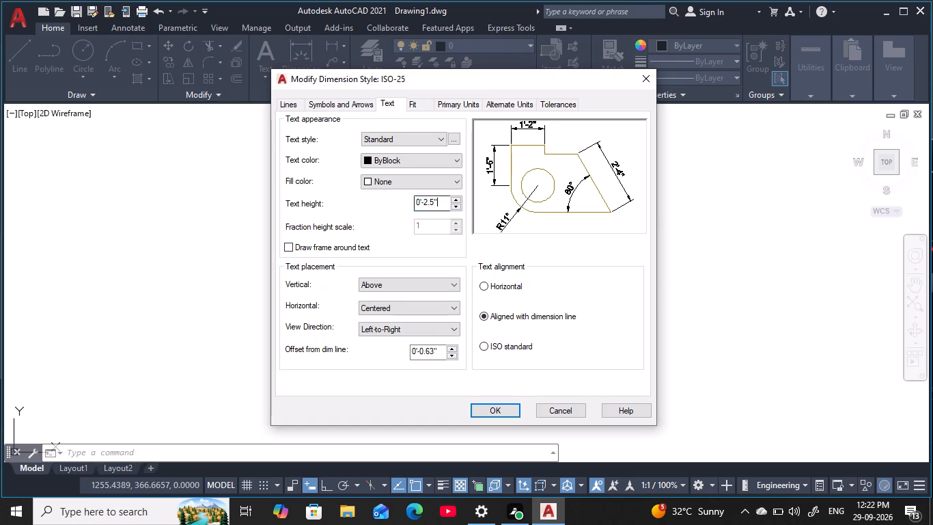
left_click_drag(441, 205, 408, 203)
key("Print")
key("BackSpace")
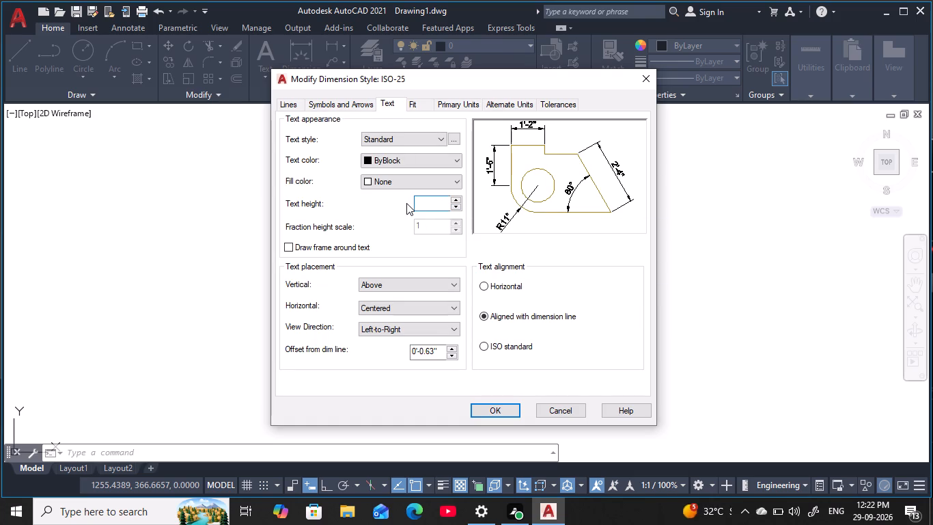
left_click(464, 108)
left_click(455, 105)
triple_click(455, 105)
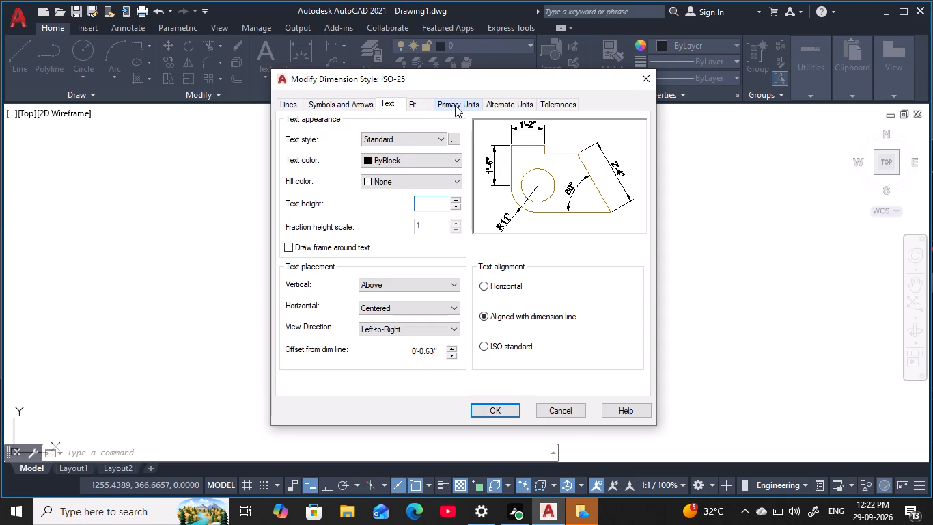
double_click(455, 105)
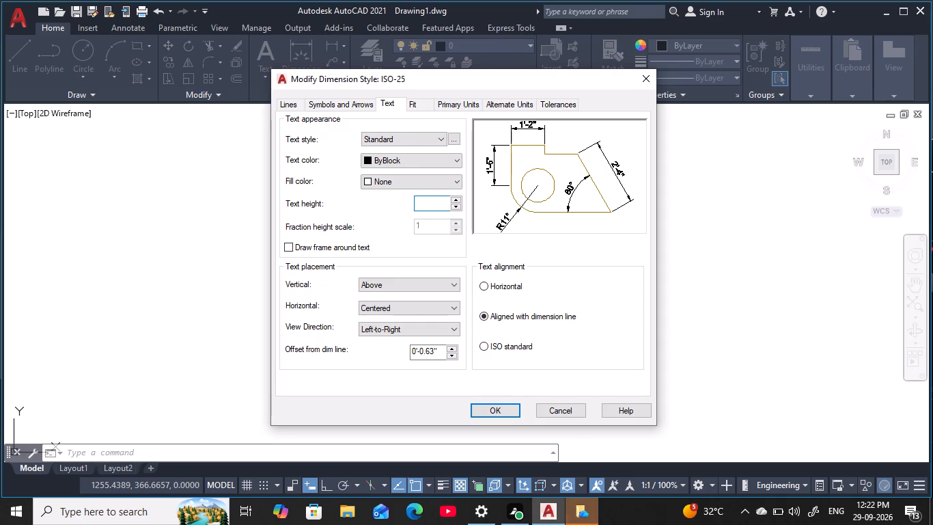
key("9")
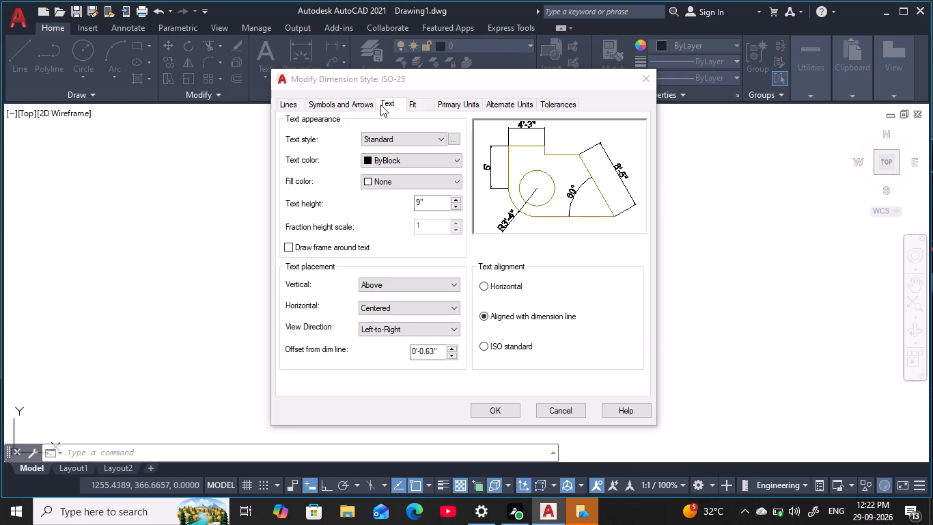
Set the arrow size of the ISO-25 dimension style to 4.5 inches.
left_click(453, 108)
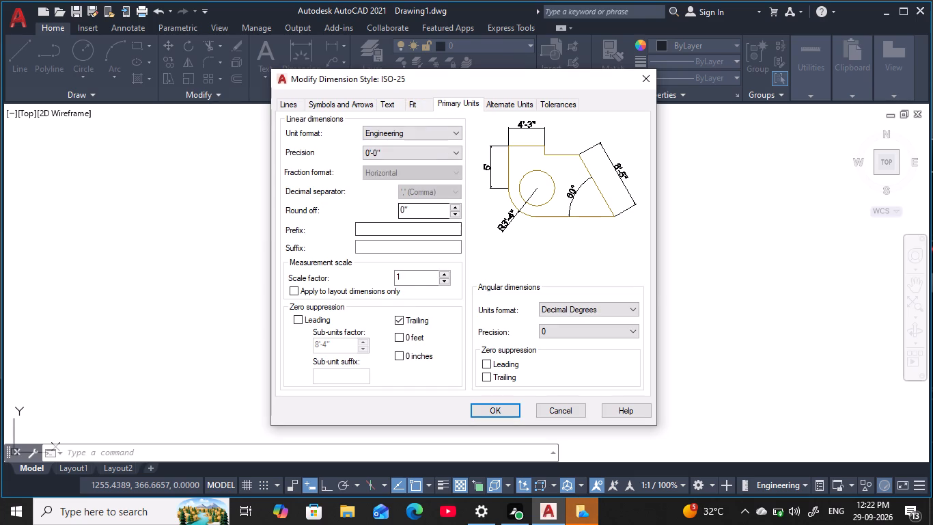
left_click(362, 105)
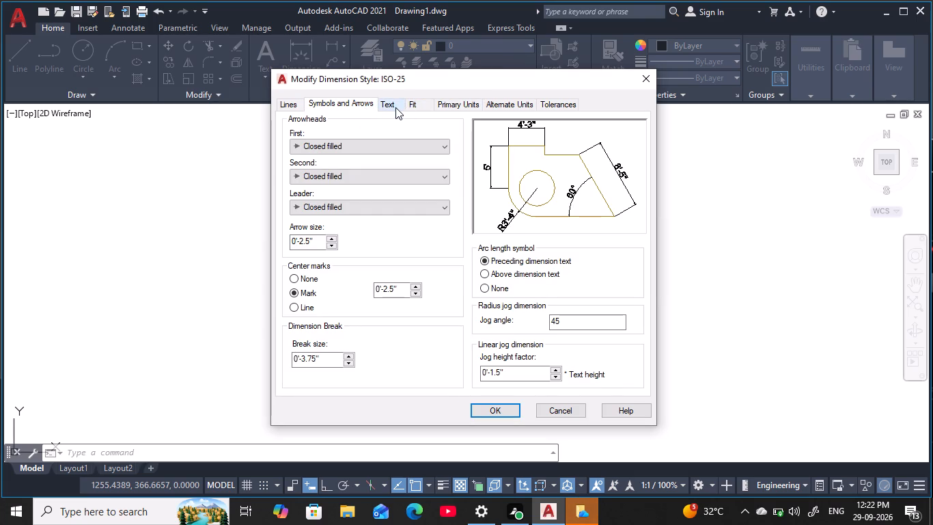
left_click(395, 107)
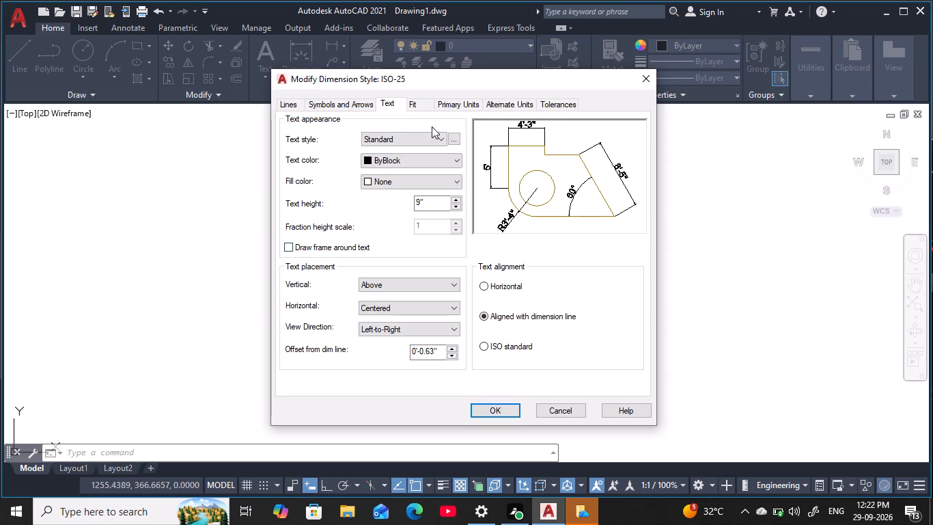
left_click(355, 107)
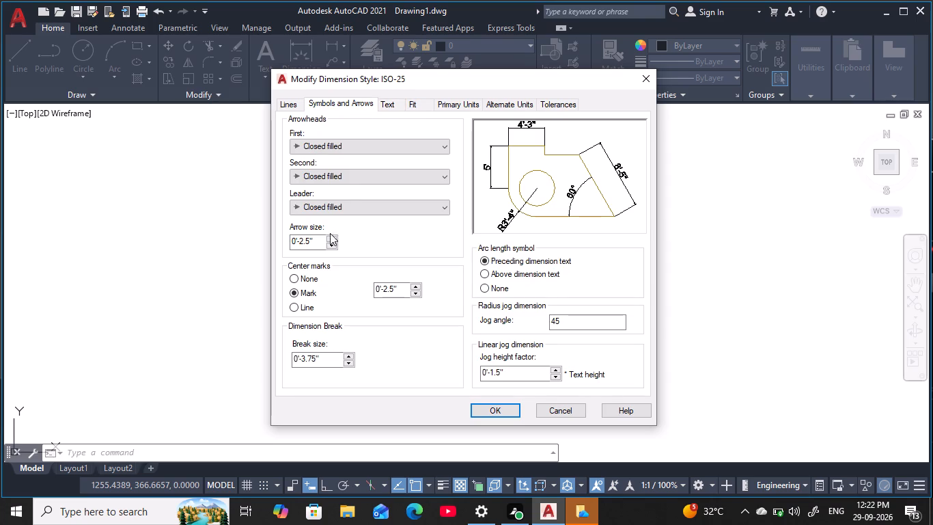
left_click_drag(318, 242, 269, 244)
key("BackSpace")
type("4.")
key("5")
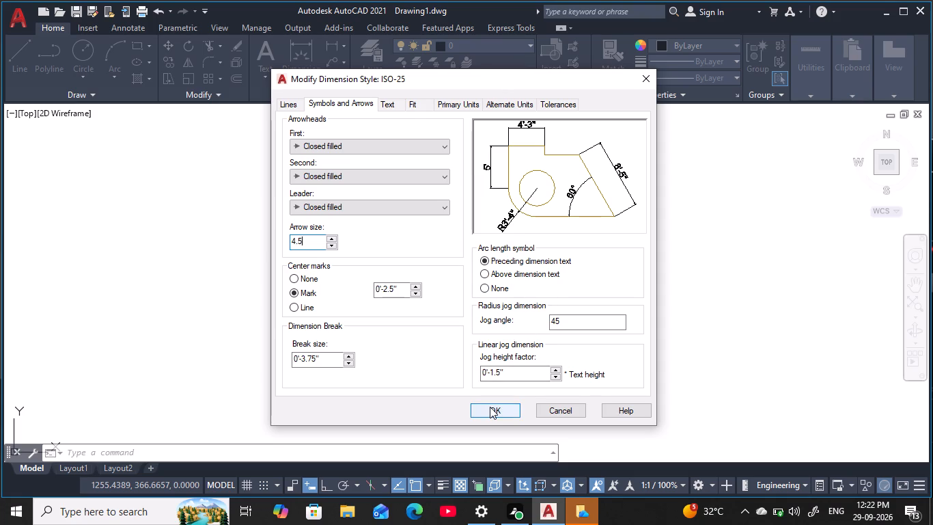
Apply the ISO-25 style modifications, set ISO-25 as the current dimension style and close the Dimension Style Manager.
left_click(462, 103)
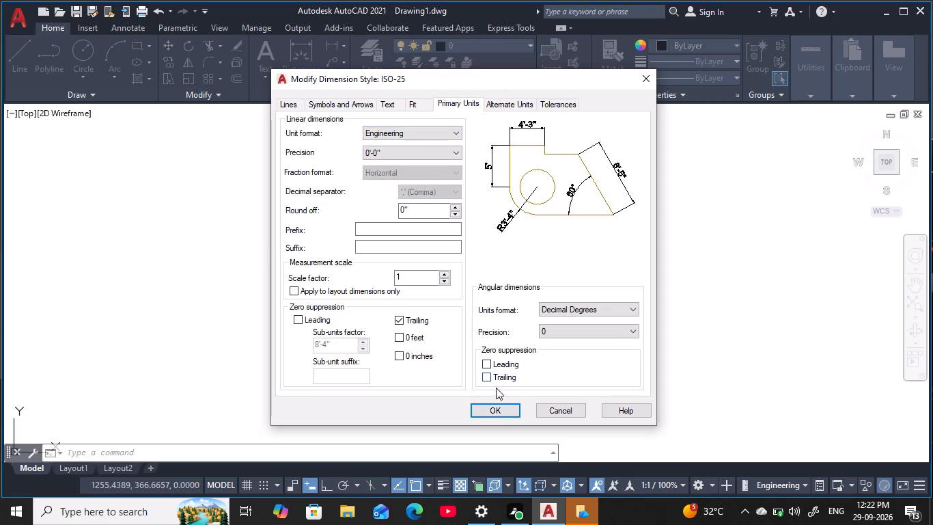
left_click(497, 409)
left_click(612, 185)
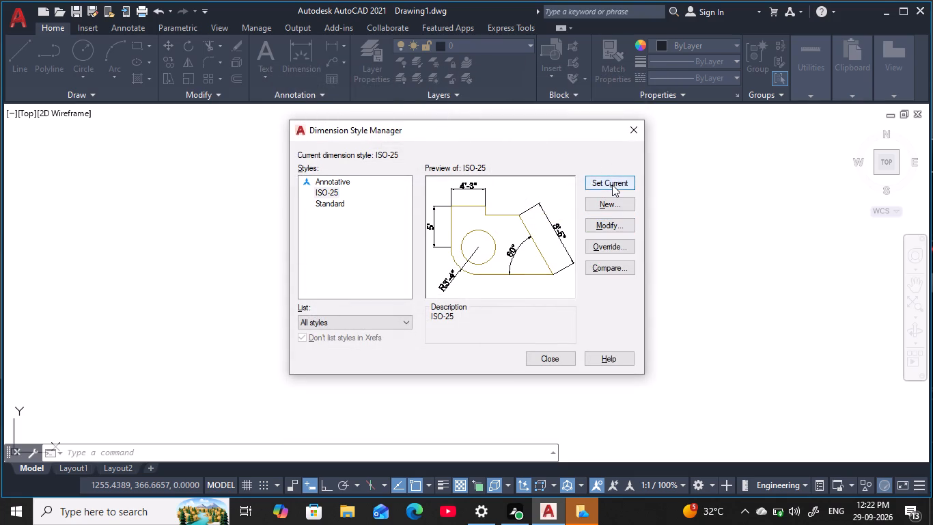
left_click(613, 177)
double_click(611, 181)
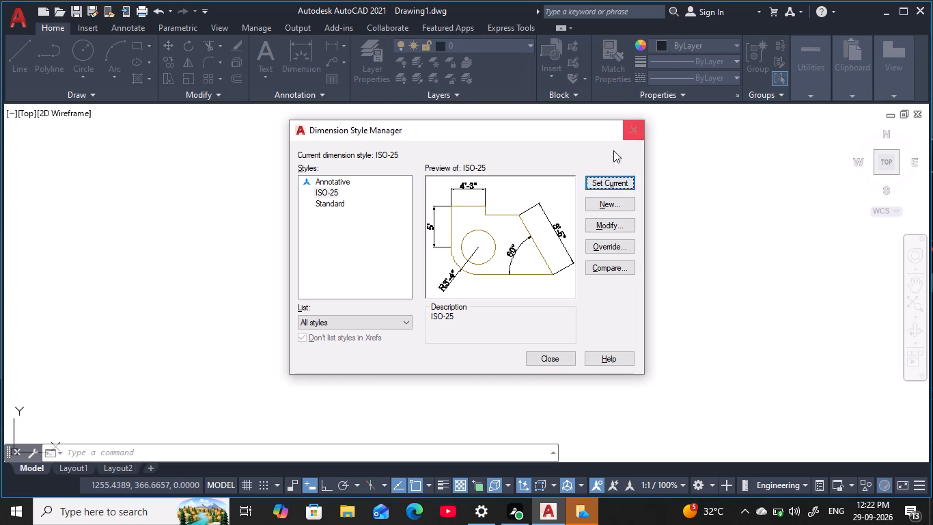
left_click(552, 363)
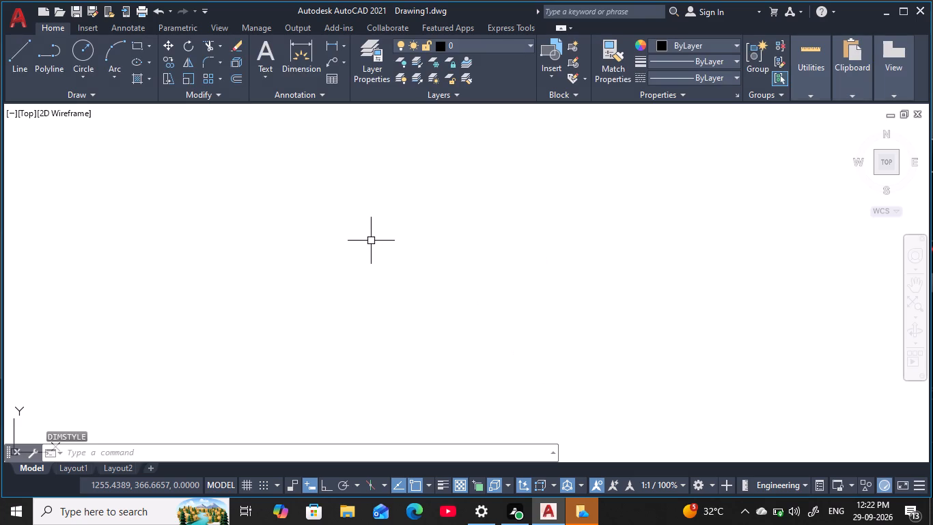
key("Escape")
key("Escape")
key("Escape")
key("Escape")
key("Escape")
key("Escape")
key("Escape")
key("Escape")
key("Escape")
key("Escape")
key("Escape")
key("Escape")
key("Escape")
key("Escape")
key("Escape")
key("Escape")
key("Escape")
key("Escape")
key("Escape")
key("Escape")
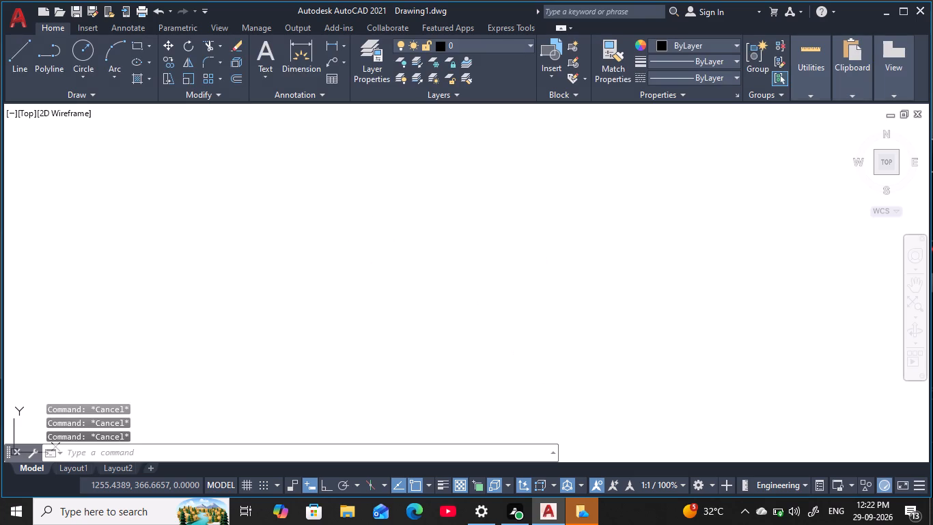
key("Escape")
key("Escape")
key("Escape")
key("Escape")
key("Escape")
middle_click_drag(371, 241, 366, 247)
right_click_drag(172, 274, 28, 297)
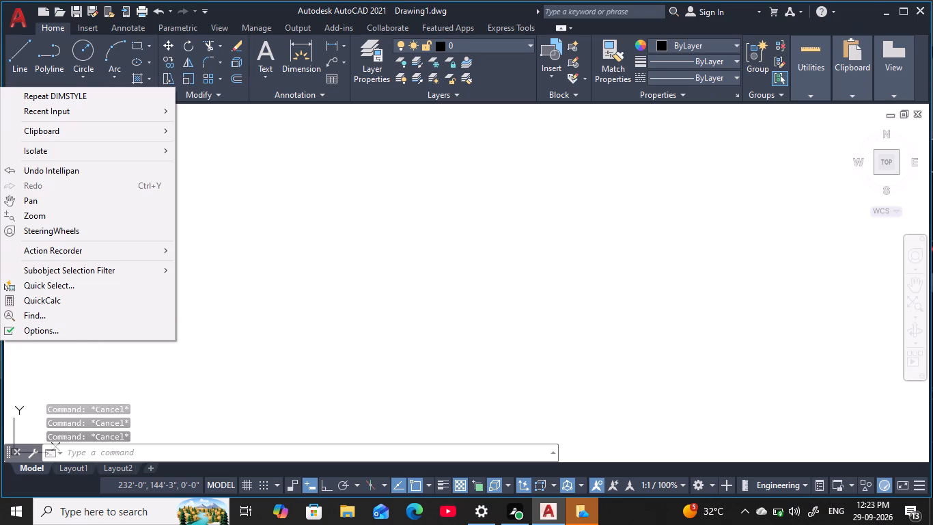
Minimize the AutoCAD drawing window to reach the desktop.
left_click(882, 14)
left_click(882, 14)
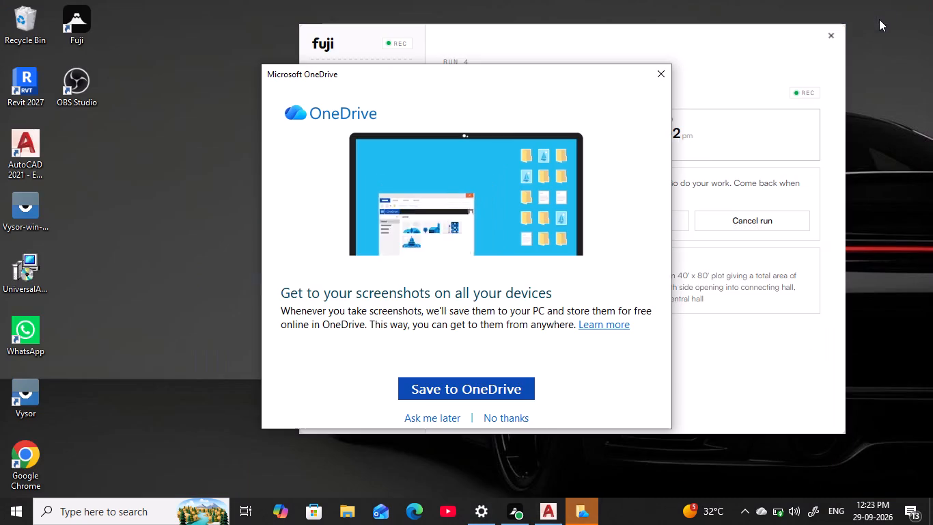
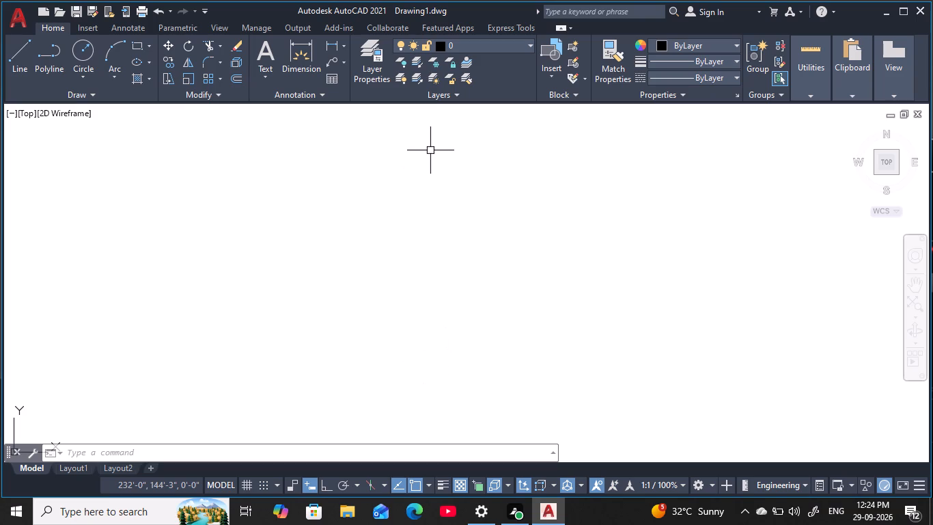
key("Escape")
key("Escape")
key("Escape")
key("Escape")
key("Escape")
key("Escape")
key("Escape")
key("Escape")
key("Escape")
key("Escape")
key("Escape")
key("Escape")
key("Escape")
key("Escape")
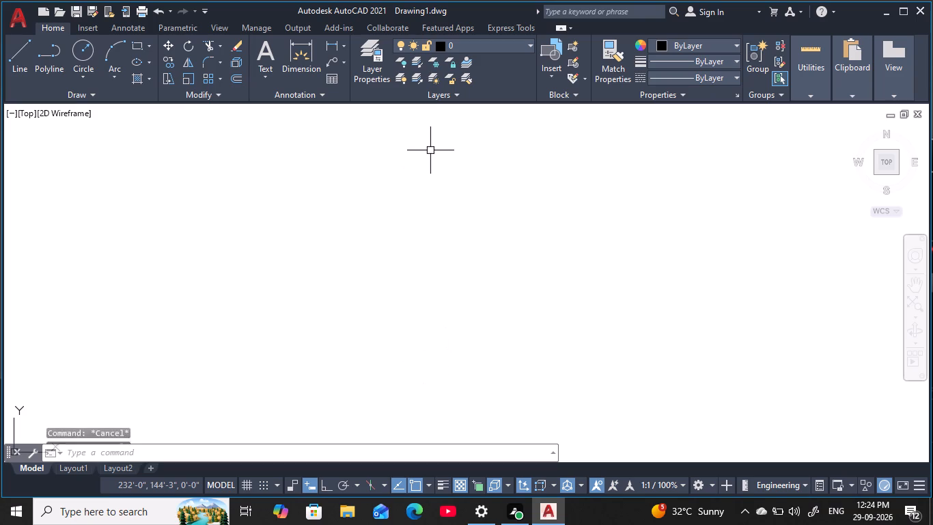
Draw the plot boundary as a rectangle 40' long and 80' wide in the empty model space.
type("rec")
key("space")
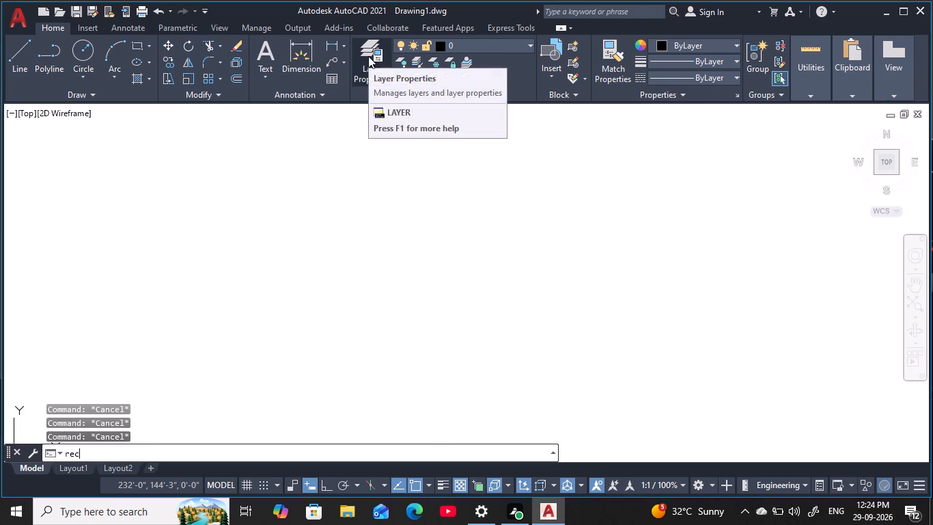
left_click(318, 196)
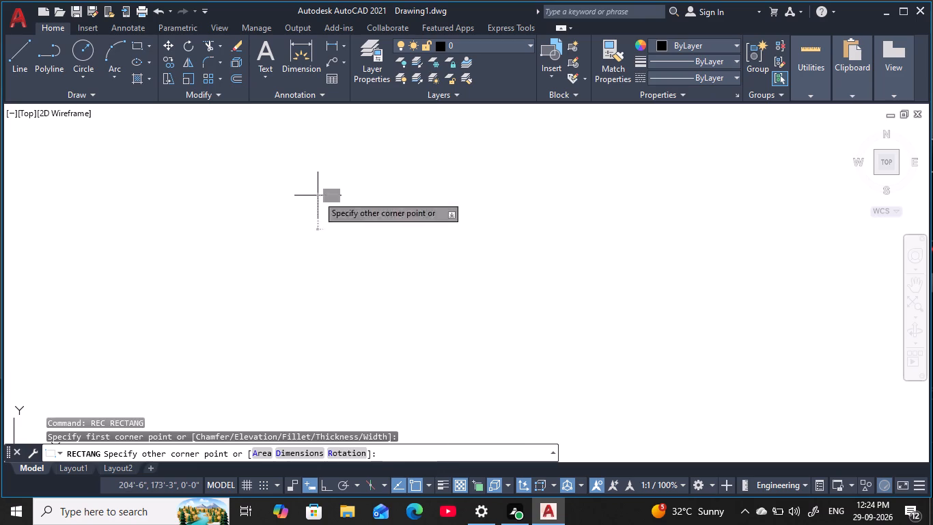
type("d")
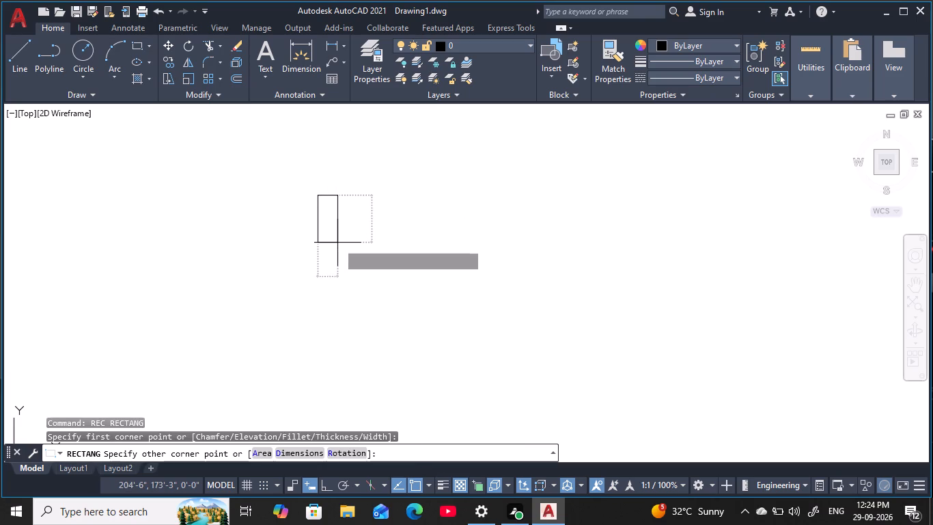
key("space")
type("40")
key("apostrophe")
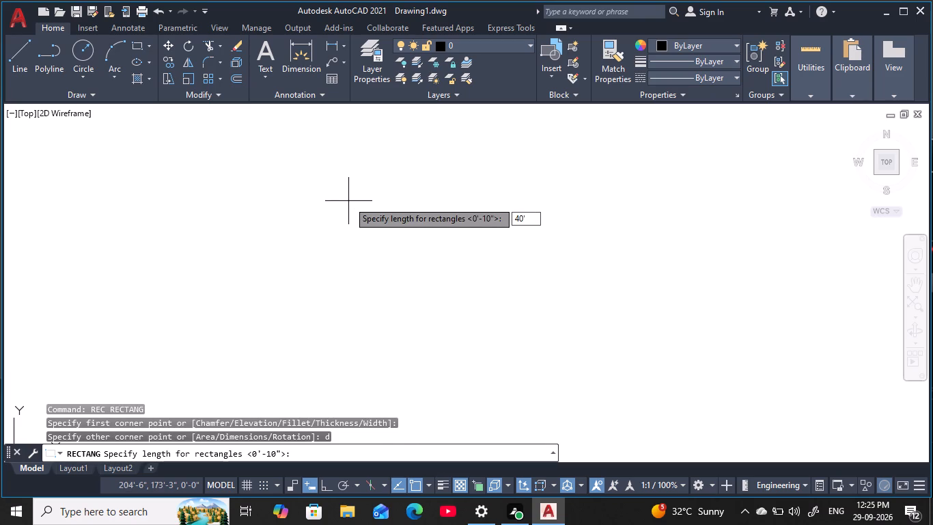
key("space")
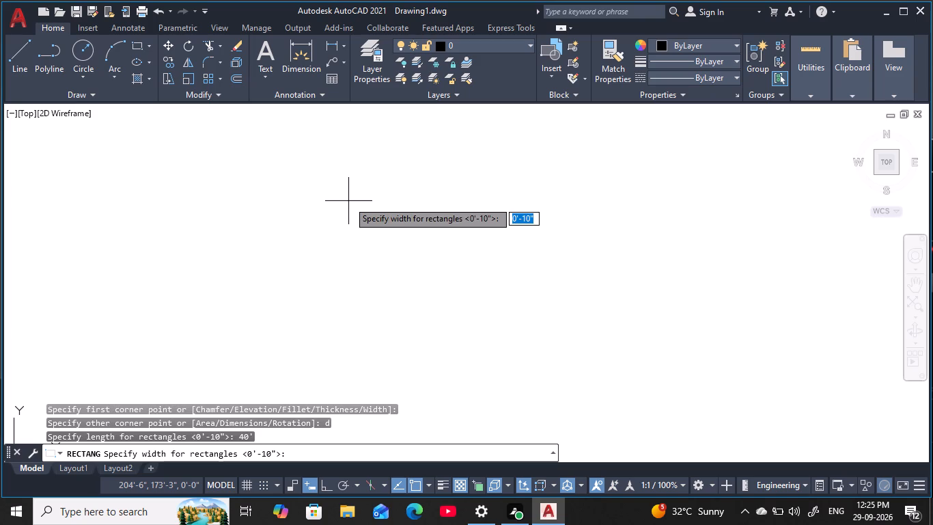
type("80")
type("'")
key("space")
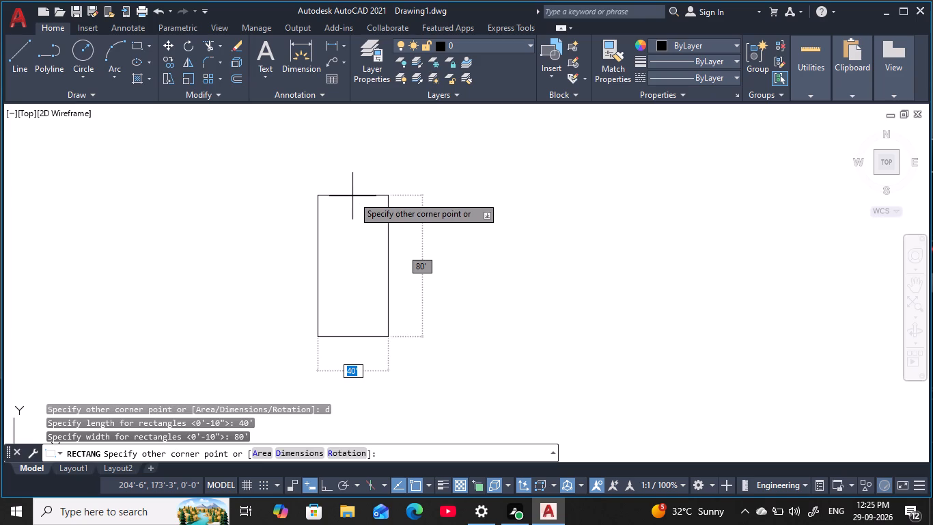
key("space")
left_click(359, 247)
key("Escape")
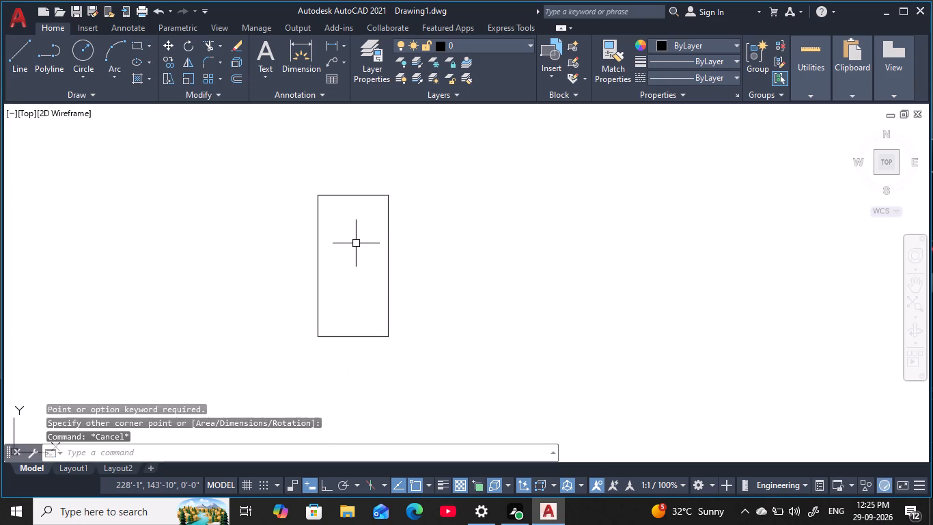
key("Escape")
key("Escape")
key("Escape")
key("Escape")
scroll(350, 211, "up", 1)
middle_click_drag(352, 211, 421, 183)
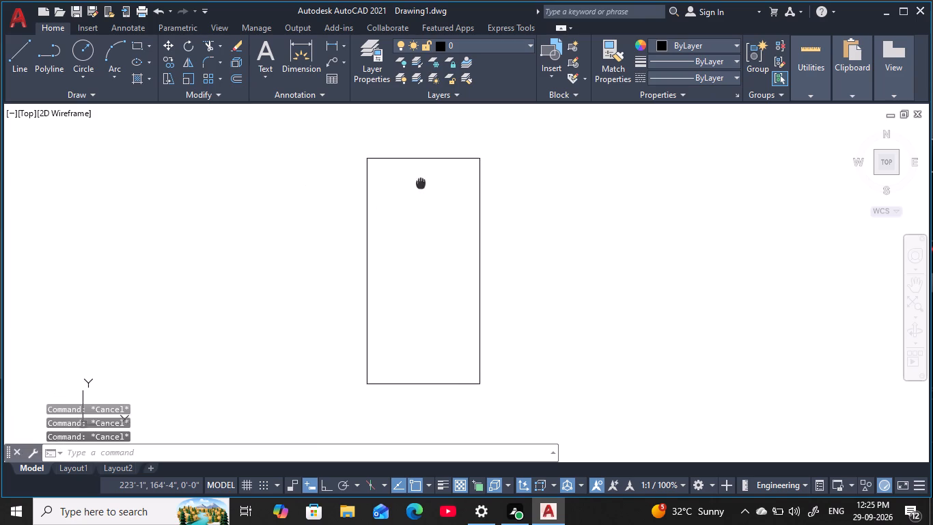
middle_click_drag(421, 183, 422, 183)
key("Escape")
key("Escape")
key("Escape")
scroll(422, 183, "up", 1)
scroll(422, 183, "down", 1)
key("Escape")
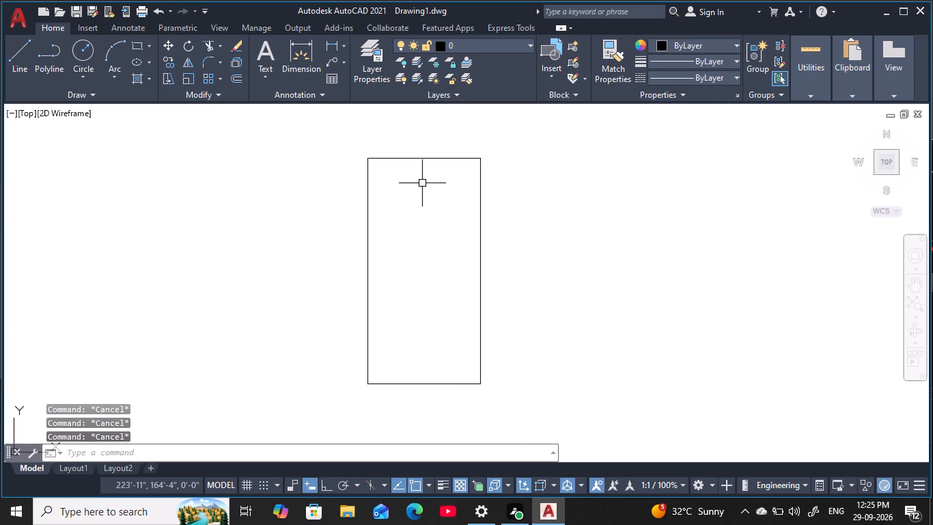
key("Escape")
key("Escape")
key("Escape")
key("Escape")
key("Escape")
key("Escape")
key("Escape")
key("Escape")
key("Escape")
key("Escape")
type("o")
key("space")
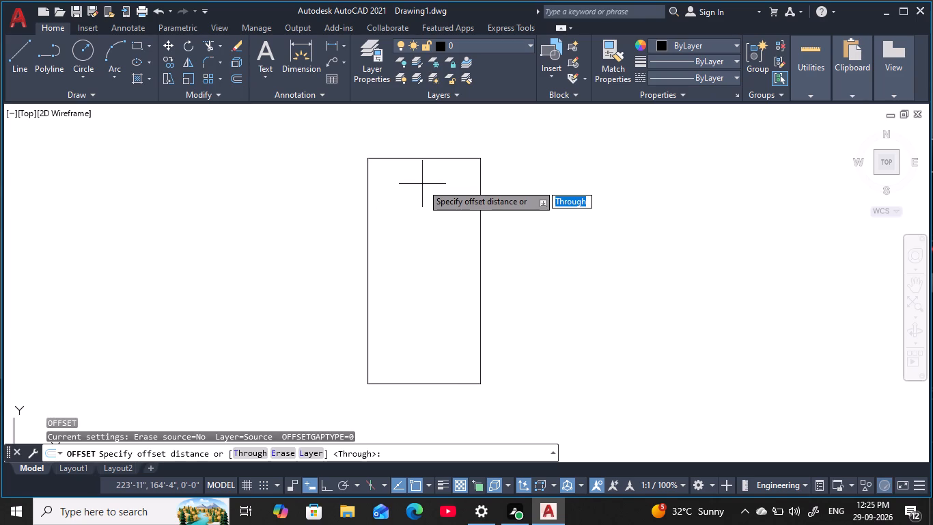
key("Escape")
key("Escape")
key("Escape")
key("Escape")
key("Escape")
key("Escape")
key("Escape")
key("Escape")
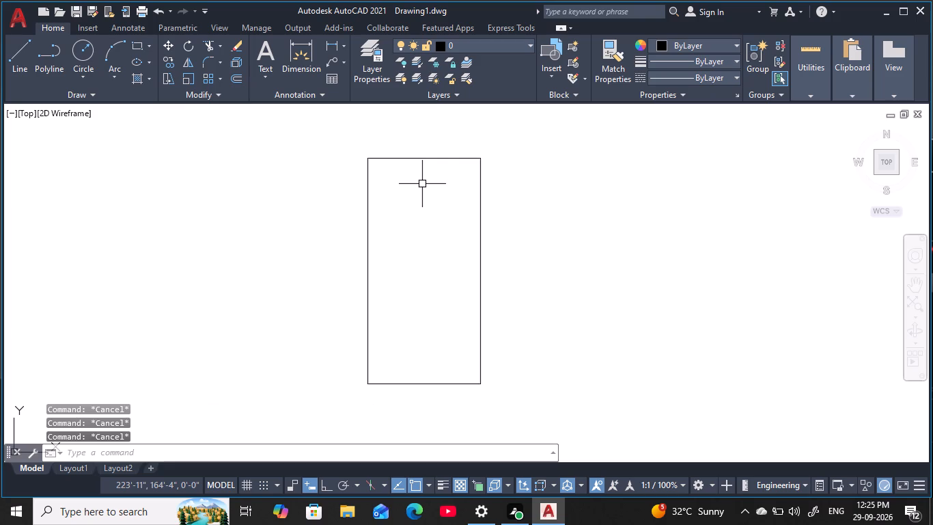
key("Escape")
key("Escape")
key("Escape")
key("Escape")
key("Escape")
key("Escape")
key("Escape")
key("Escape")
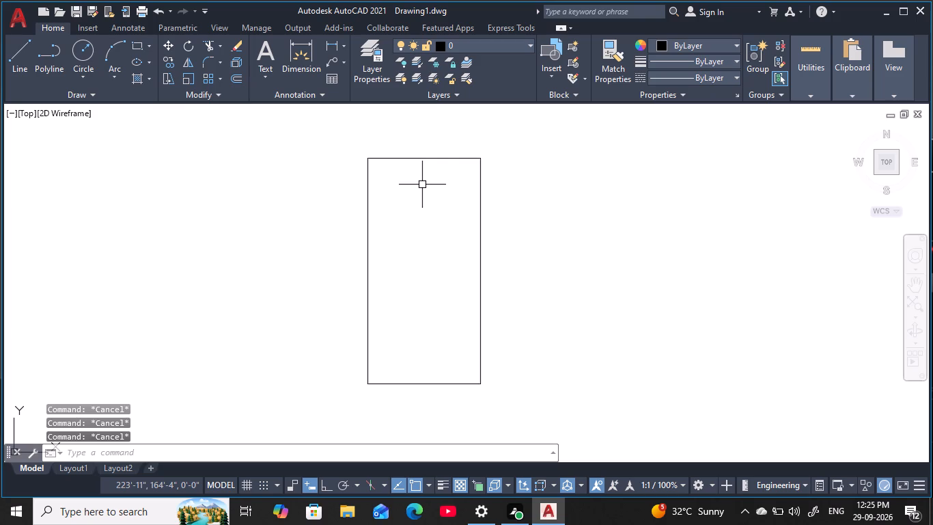
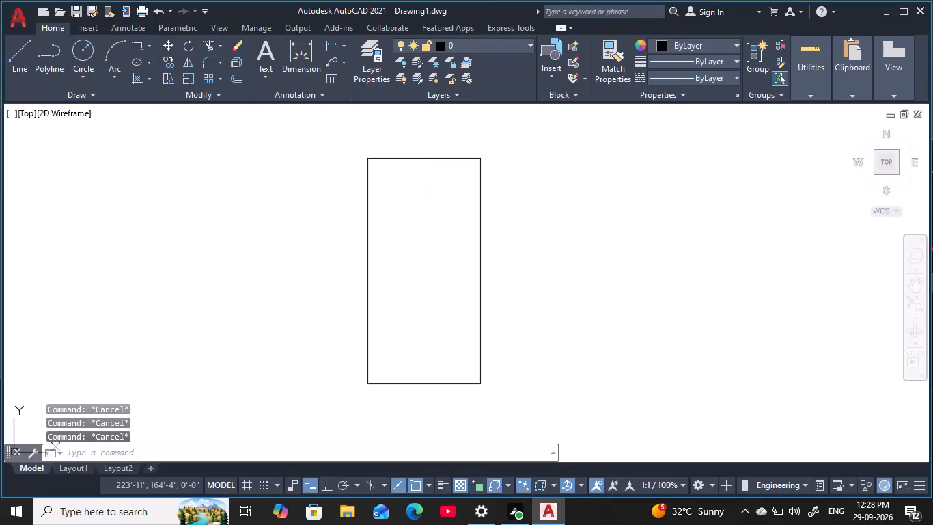
Offset the plot boundary rectangle 9" inward to form the inner line of the outer wall.
type("o 9")
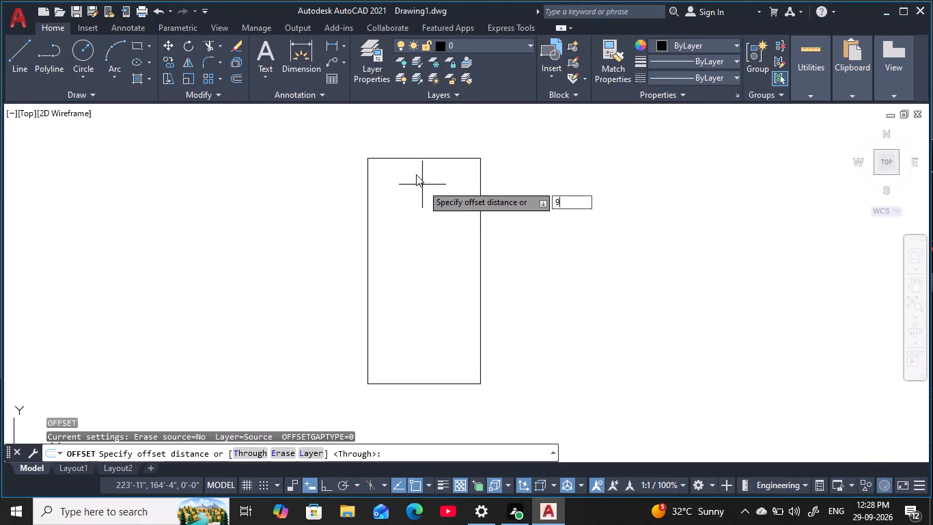
key("space")
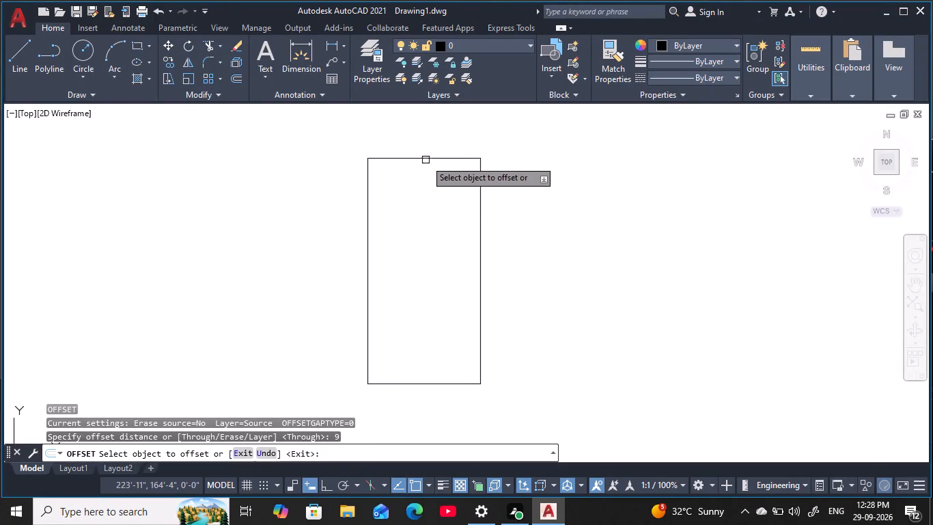
left_click(426, 157)
left_click(429, 267)
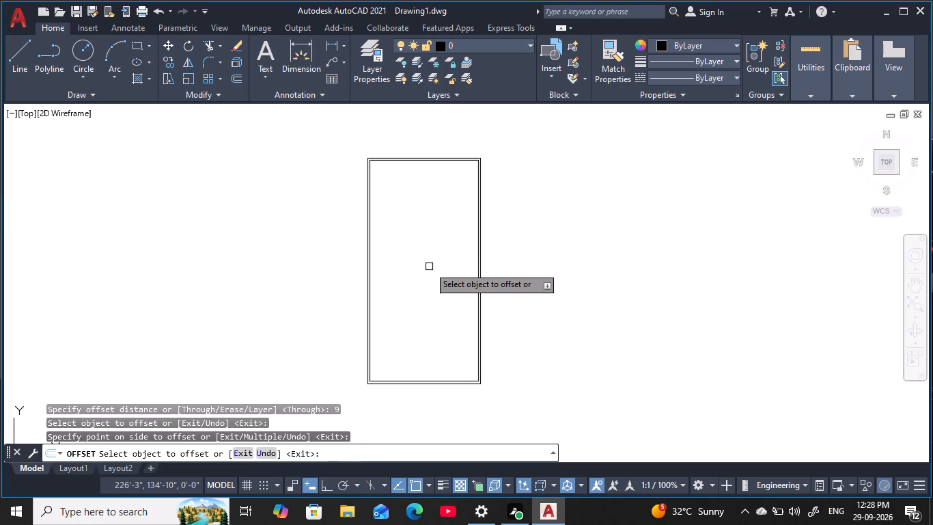
key("Escape")
key("Escape")
key("Escape")
key("Escape")
key("Escape")
key("Escape")
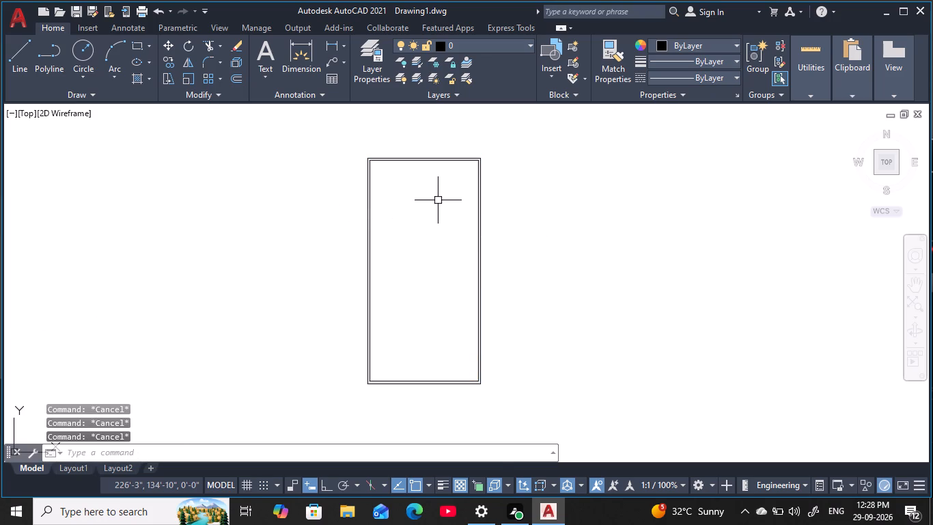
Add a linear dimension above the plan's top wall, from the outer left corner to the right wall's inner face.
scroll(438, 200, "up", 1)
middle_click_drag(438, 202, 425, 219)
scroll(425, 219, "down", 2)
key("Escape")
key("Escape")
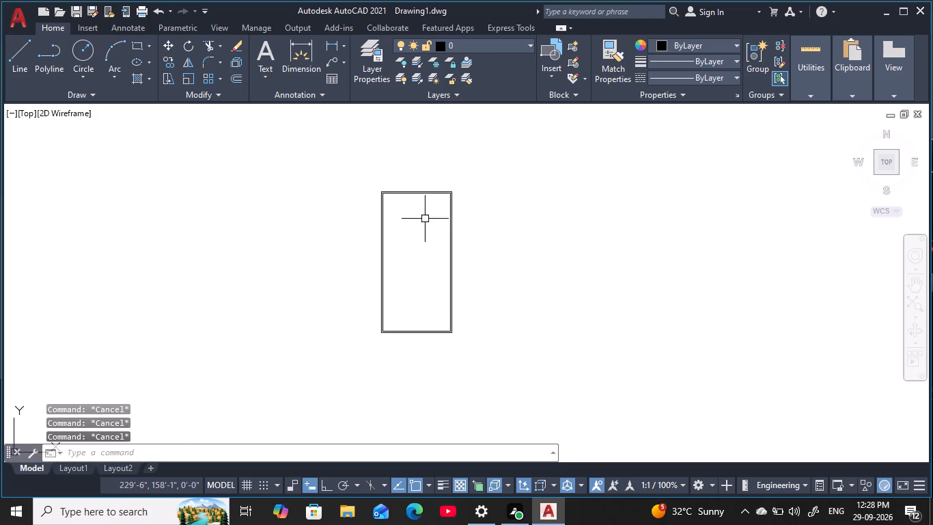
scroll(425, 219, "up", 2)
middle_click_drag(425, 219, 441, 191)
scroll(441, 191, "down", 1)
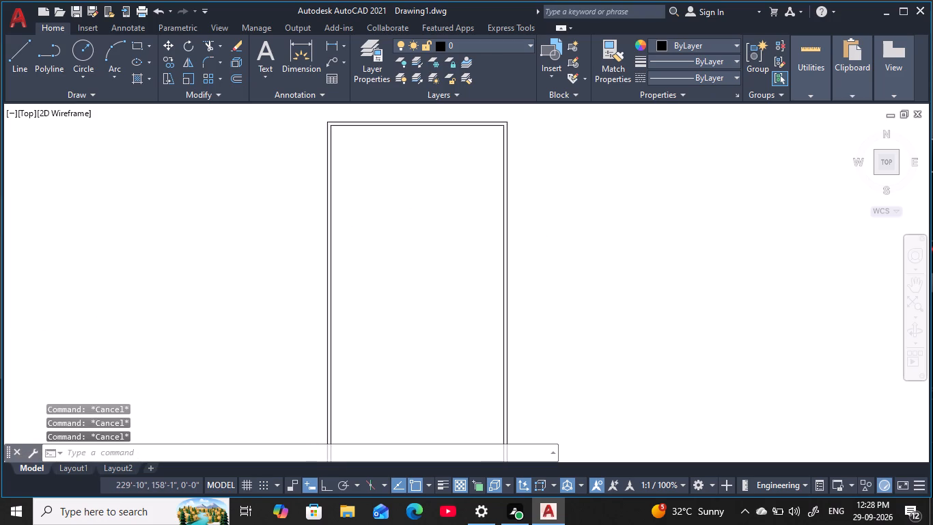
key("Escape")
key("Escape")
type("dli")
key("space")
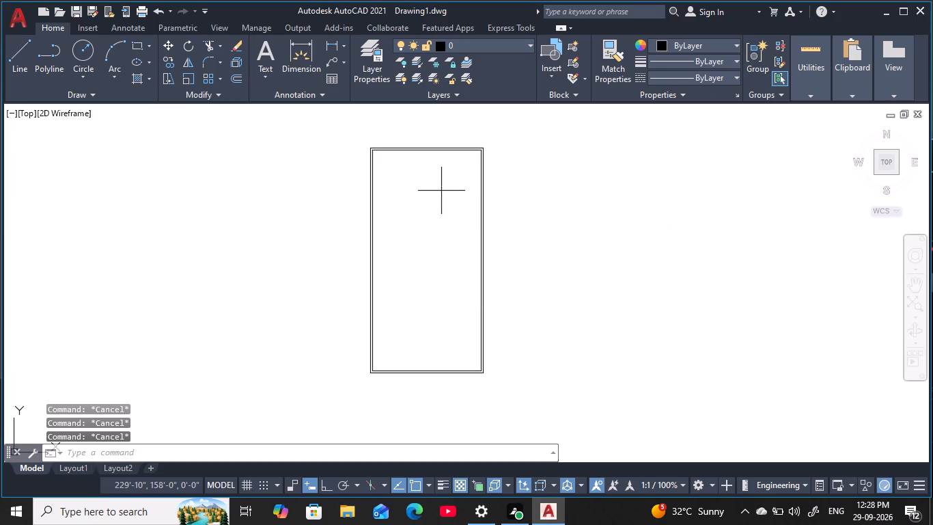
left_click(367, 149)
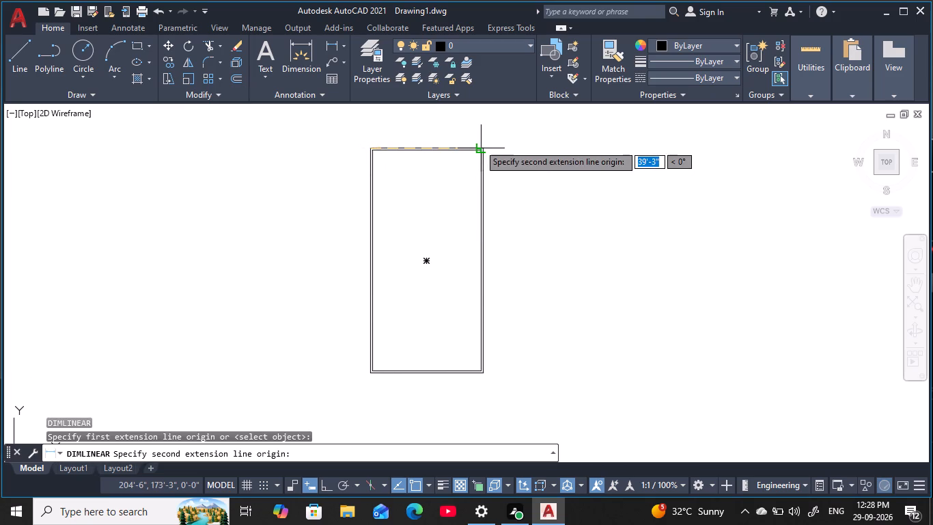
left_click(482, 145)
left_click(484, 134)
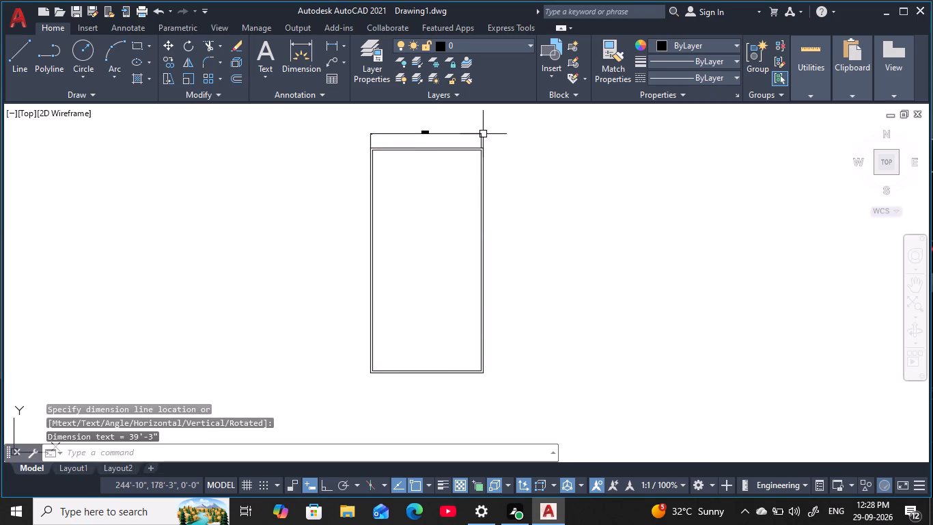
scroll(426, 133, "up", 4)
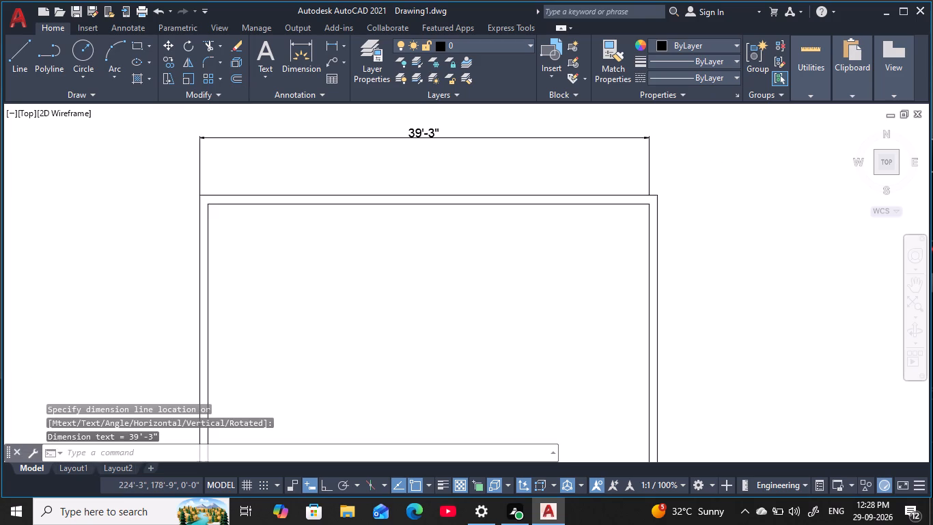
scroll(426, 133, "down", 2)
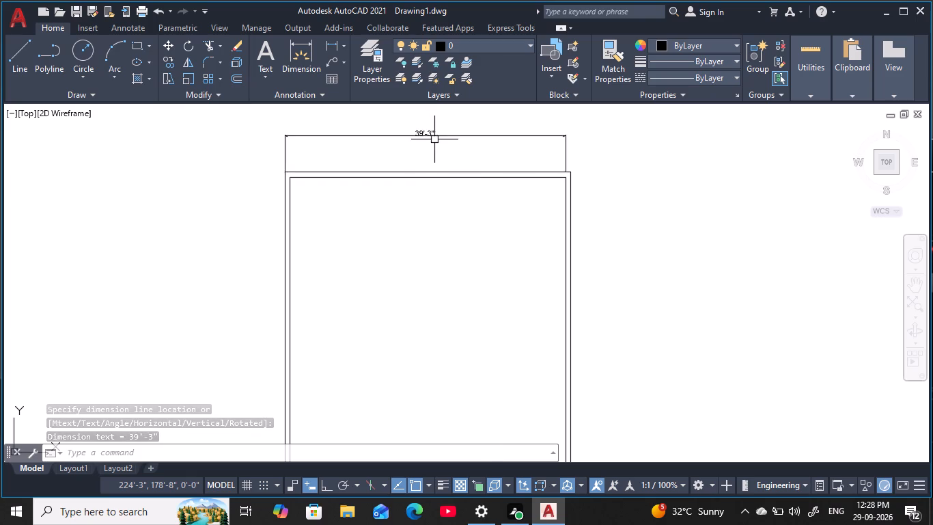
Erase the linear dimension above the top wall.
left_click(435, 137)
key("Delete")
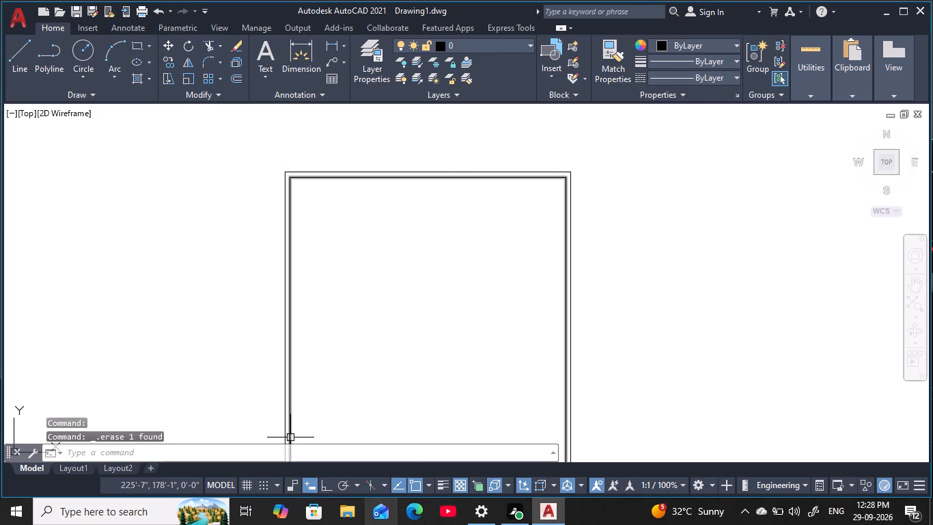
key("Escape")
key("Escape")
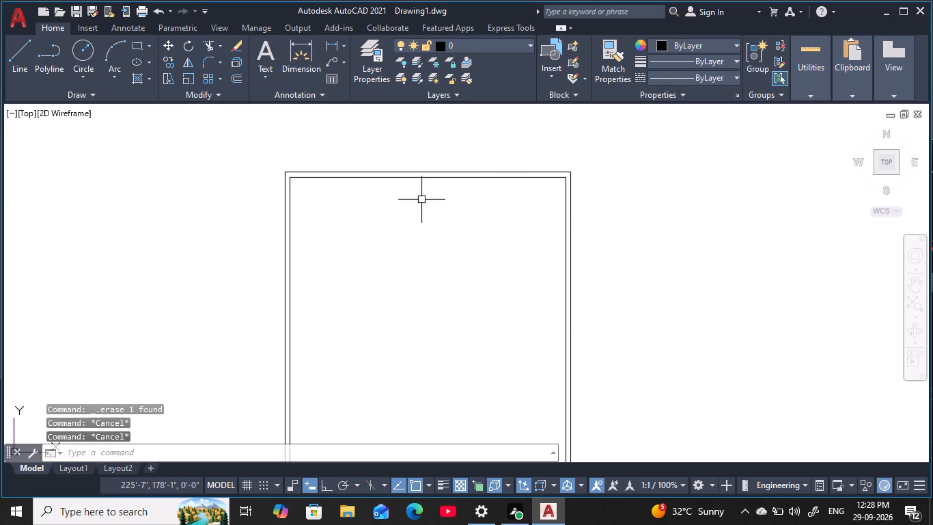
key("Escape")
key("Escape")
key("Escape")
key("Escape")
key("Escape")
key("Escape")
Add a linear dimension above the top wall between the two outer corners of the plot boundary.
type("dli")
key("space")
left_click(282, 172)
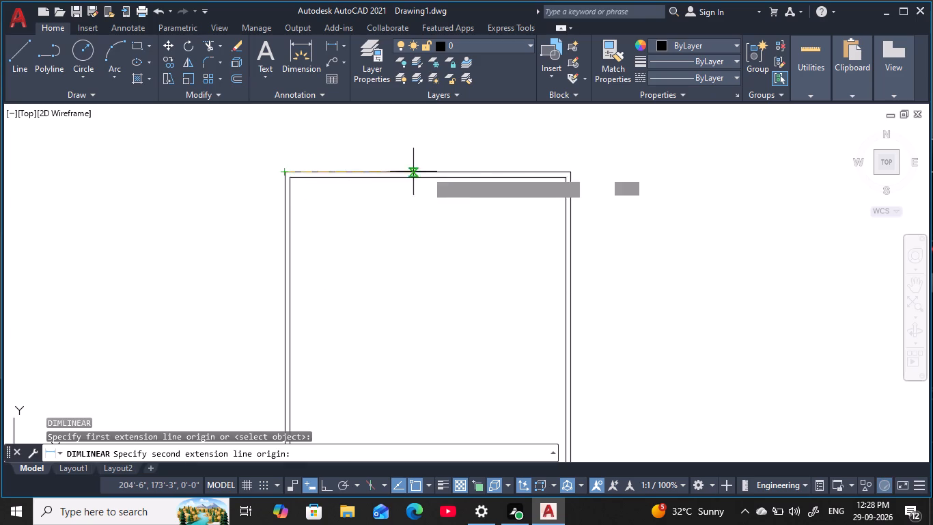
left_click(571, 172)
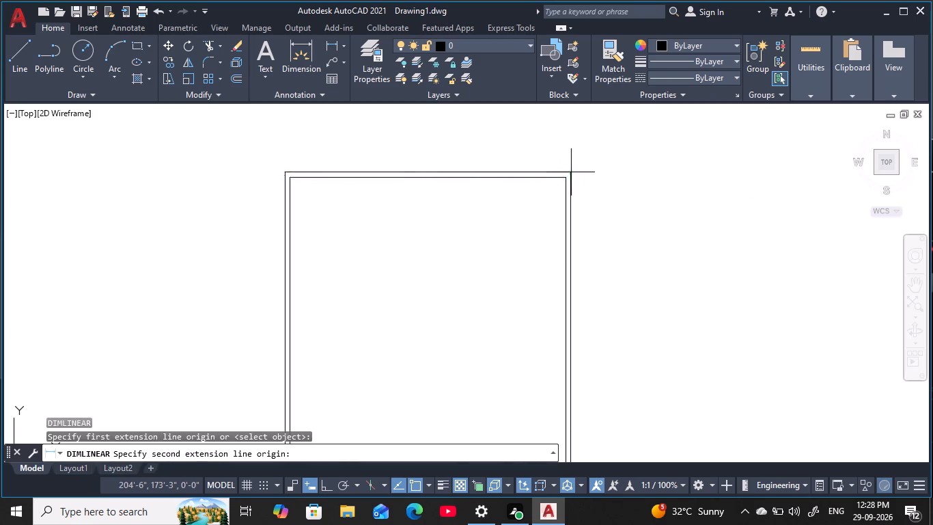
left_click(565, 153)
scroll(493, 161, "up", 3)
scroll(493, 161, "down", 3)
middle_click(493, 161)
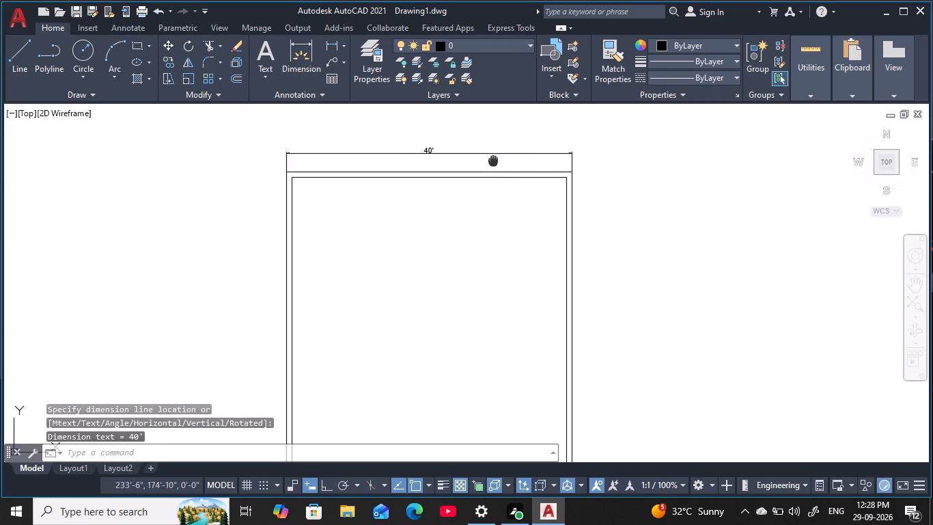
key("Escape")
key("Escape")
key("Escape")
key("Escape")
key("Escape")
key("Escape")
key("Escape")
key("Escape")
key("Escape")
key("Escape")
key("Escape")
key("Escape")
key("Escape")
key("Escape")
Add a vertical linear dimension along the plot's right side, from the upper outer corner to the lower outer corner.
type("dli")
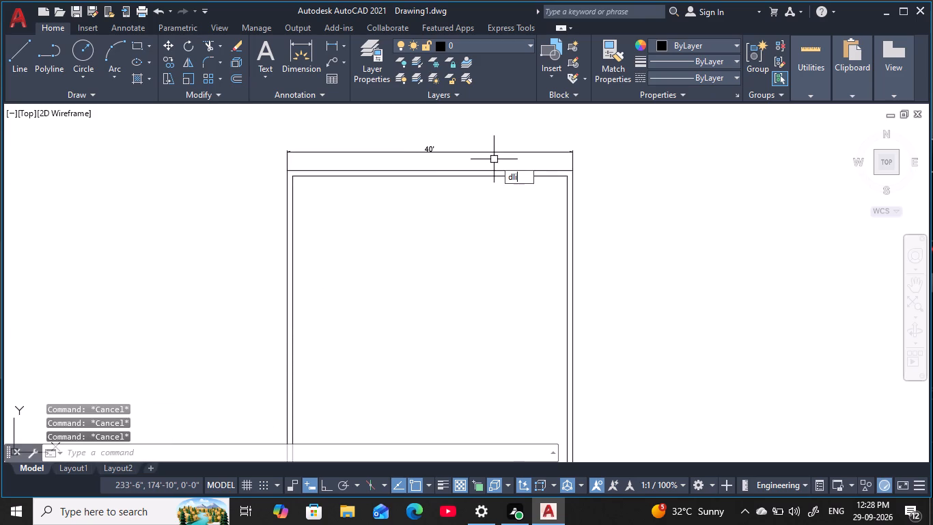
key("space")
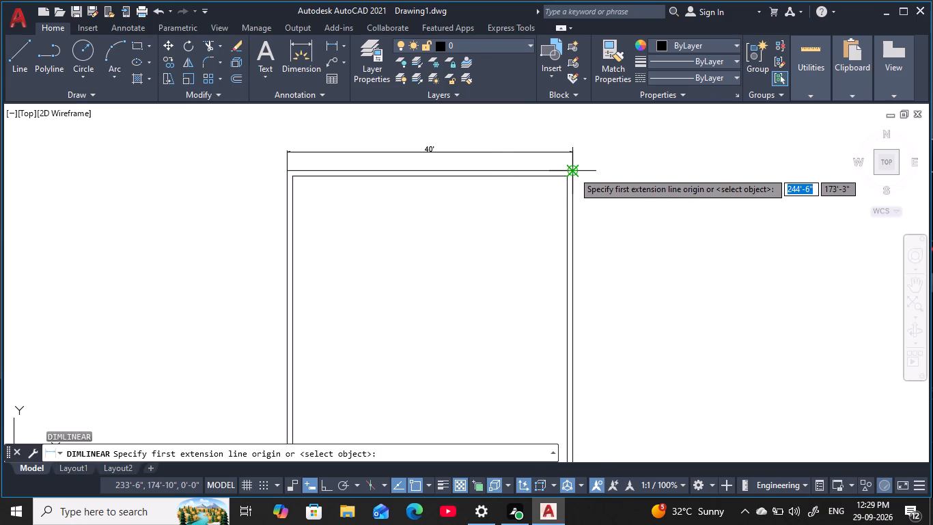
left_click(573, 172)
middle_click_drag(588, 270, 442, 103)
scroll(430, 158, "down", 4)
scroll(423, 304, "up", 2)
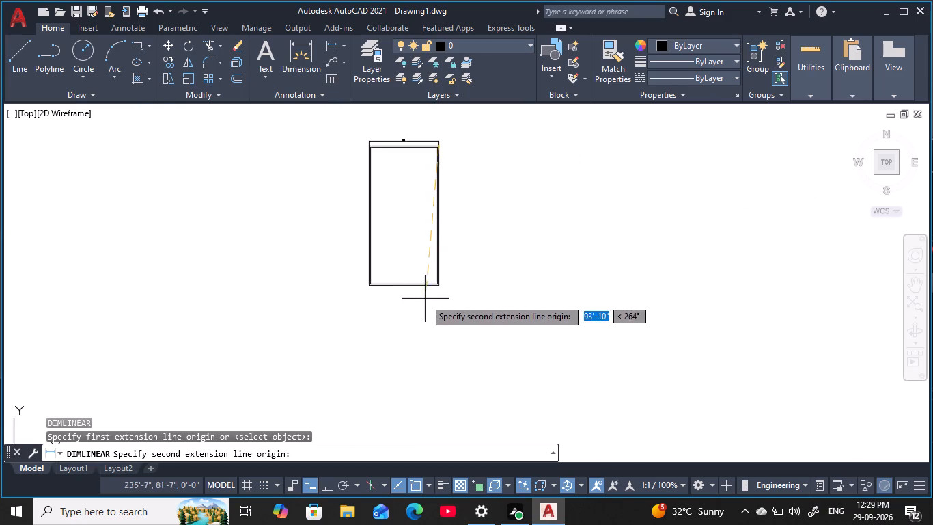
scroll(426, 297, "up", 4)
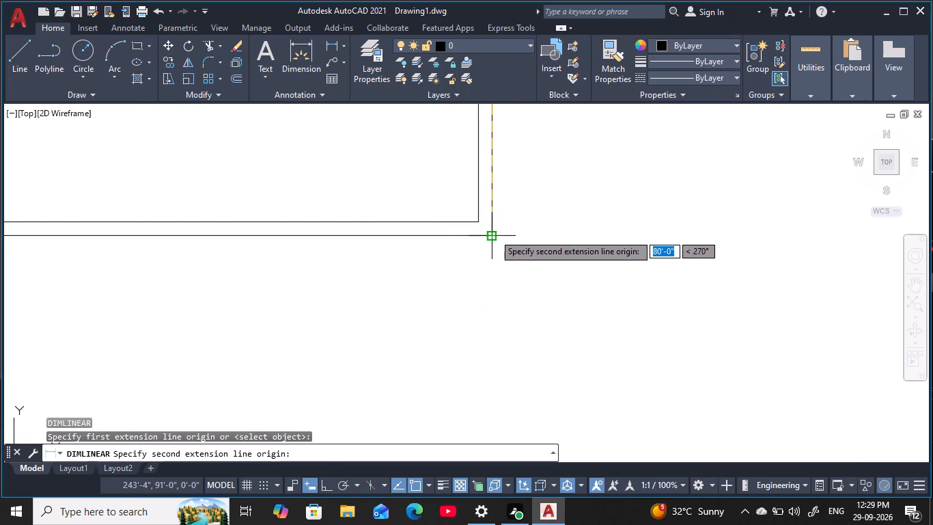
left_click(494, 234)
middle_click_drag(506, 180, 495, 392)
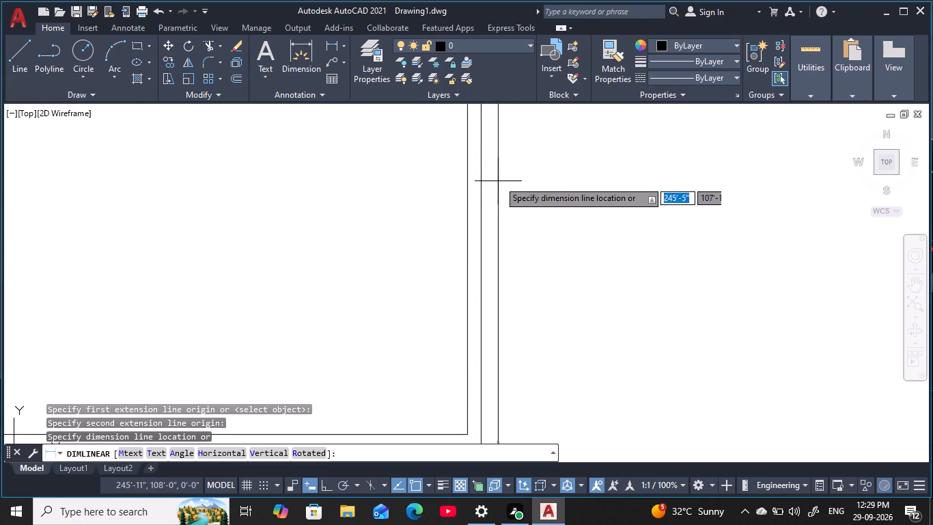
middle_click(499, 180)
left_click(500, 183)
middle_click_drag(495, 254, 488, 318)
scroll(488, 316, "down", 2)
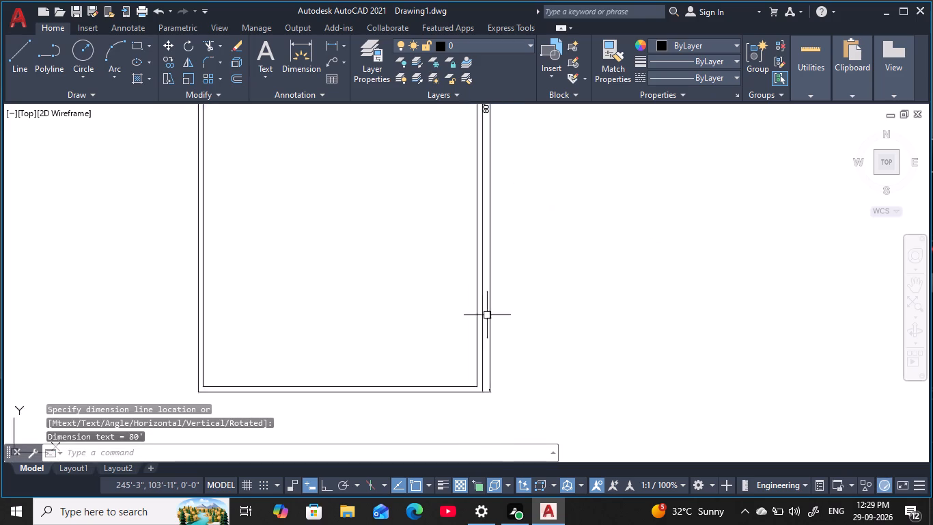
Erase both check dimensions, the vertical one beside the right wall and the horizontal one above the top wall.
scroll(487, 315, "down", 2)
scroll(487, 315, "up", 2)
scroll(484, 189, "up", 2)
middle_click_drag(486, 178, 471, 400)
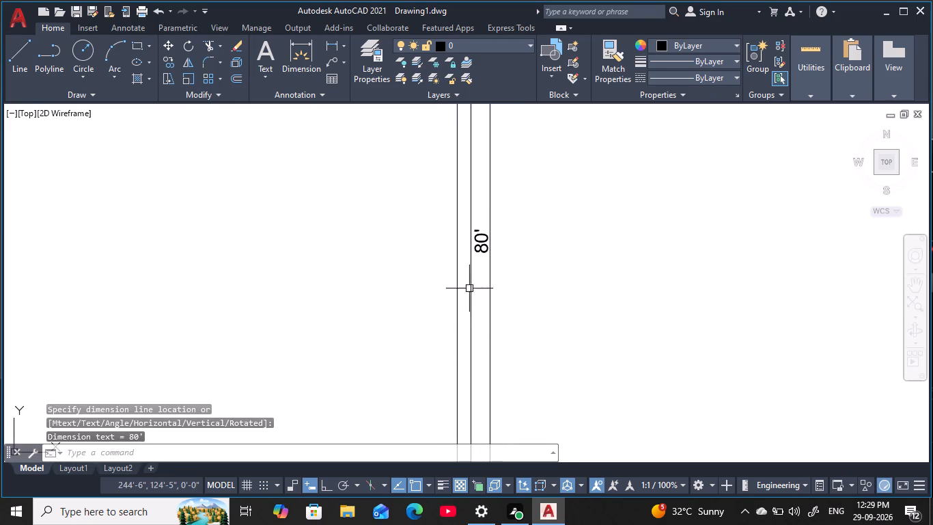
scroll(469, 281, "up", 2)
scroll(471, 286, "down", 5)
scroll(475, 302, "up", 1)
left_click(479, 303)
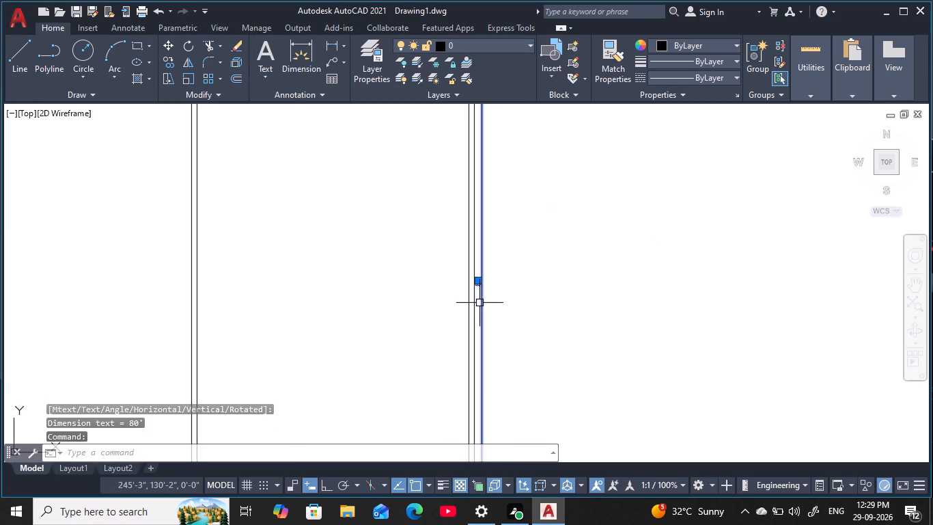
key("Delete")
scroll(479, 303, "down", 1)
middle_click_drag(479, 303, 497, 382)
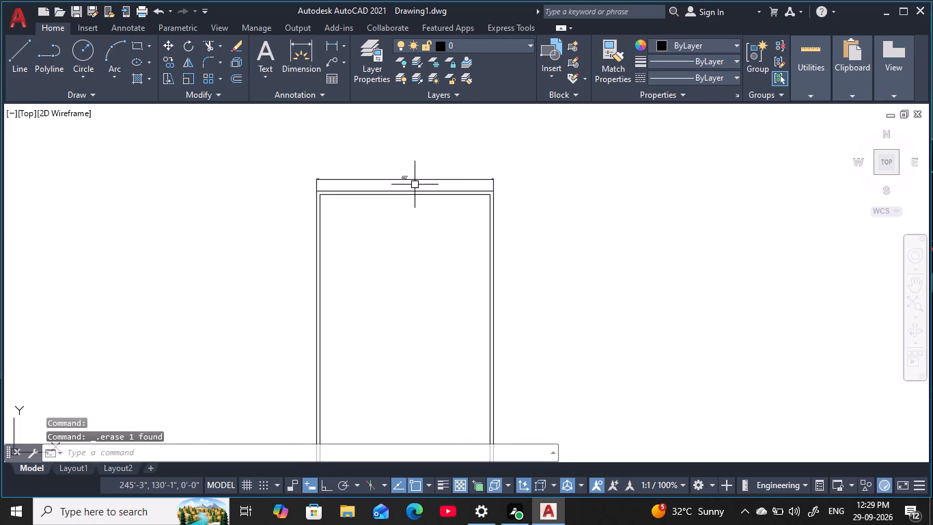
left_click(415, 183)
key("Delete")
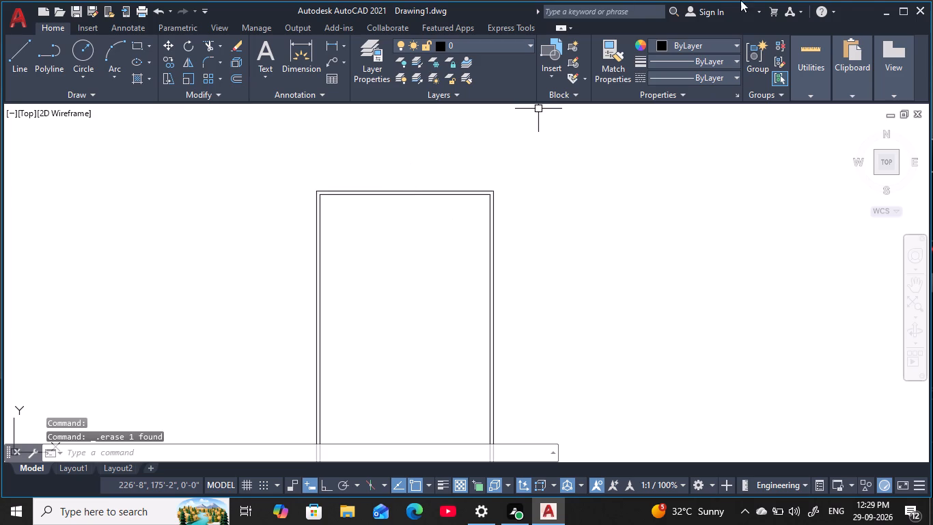
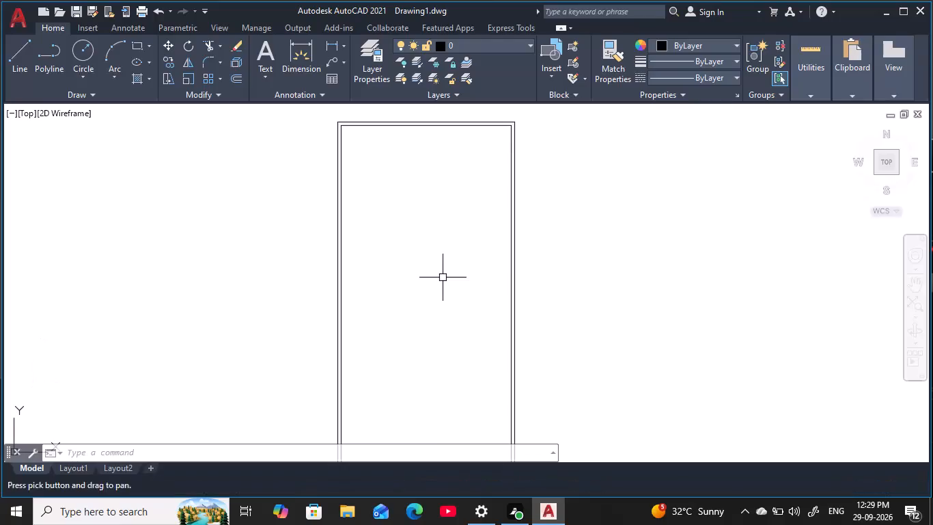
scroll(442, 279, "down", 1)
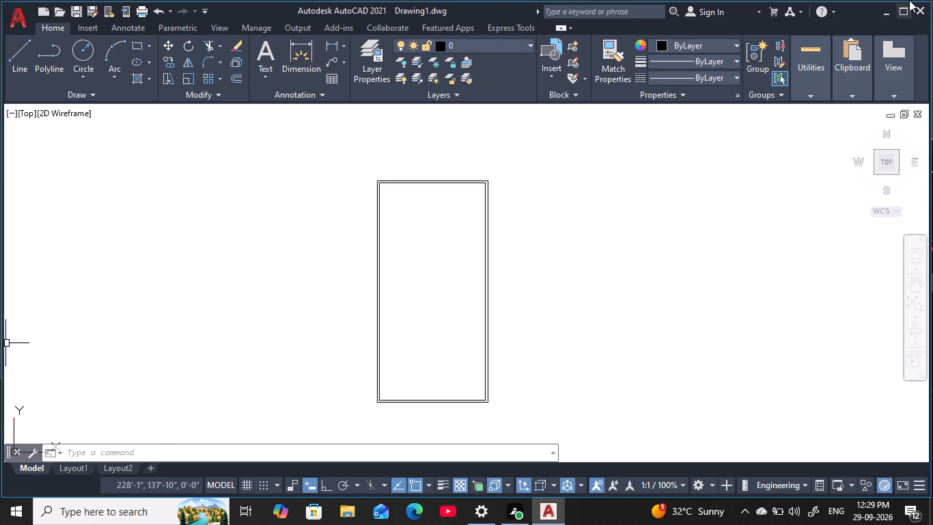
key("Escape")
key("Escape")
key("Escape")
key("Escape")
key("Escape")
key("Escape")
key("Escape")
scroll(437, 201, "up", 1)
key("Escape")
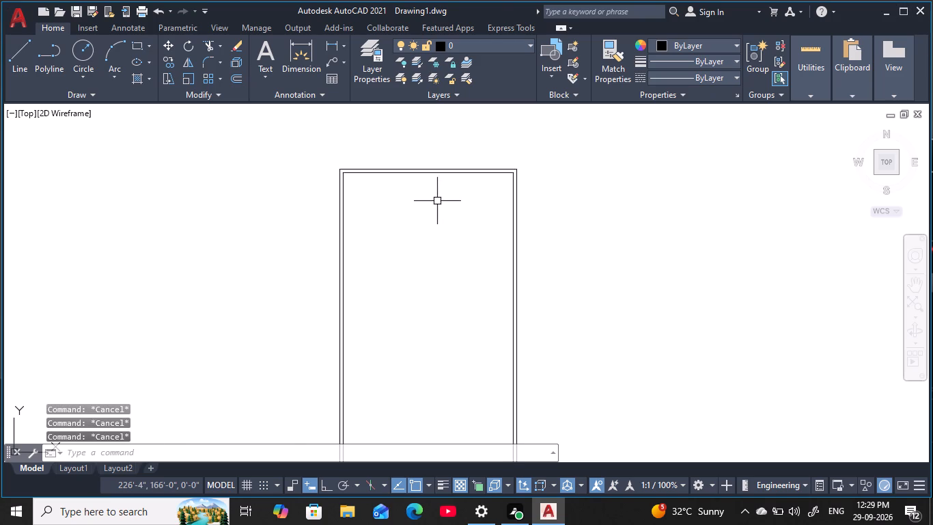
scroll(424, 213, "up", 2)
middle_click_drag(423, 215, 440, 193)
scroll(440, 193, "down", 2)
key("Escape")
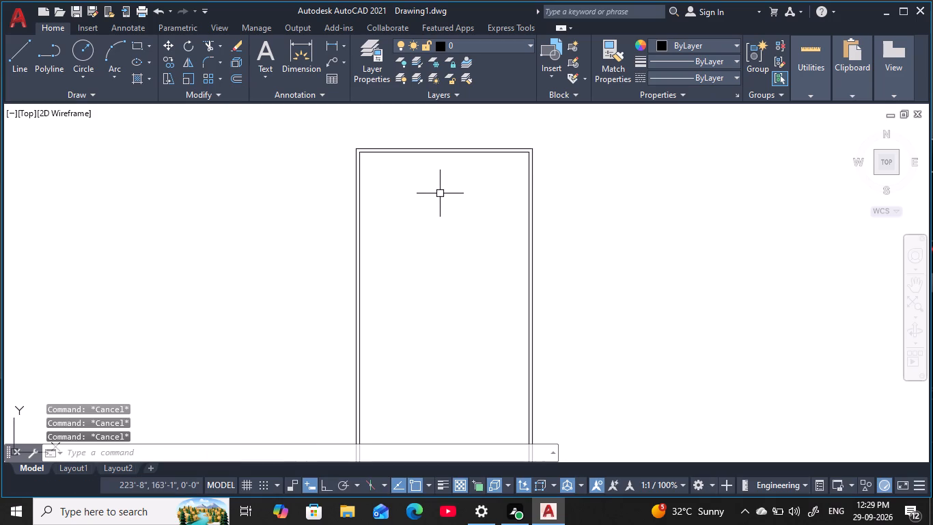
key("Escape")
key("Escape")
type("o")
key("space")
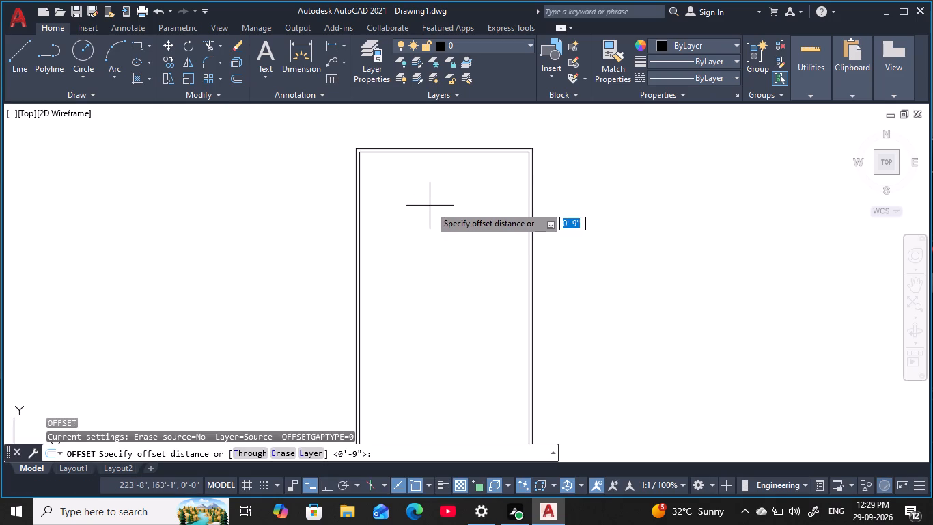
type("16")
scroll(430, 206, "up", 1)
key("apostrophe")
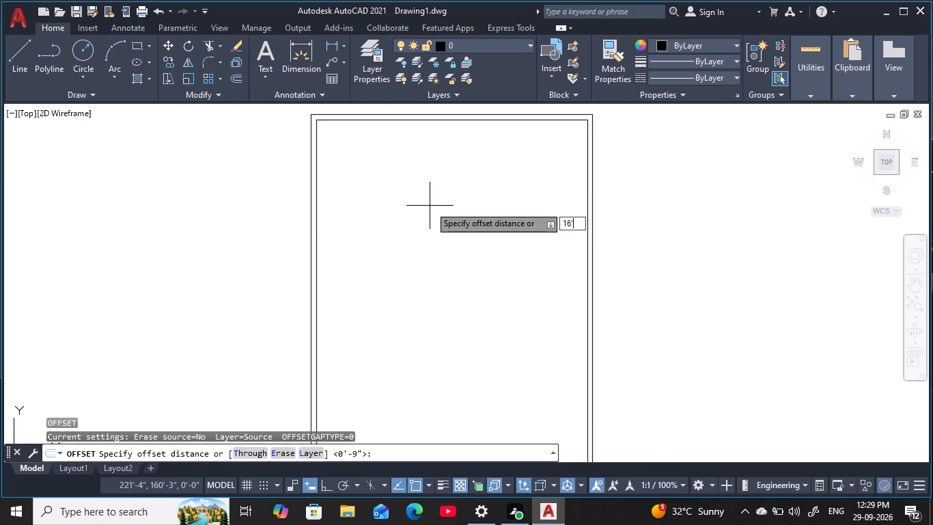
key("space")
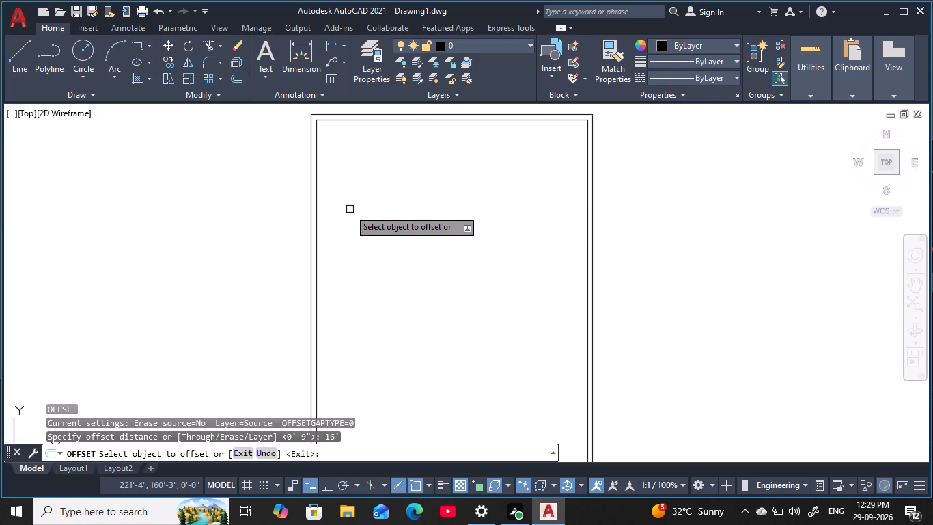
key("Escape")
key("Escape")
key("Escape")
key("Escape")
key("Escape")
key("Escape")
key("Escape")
Explode both the outer and inner wall rectangles into separate lines.
scroll(402, 212, "down", 2)
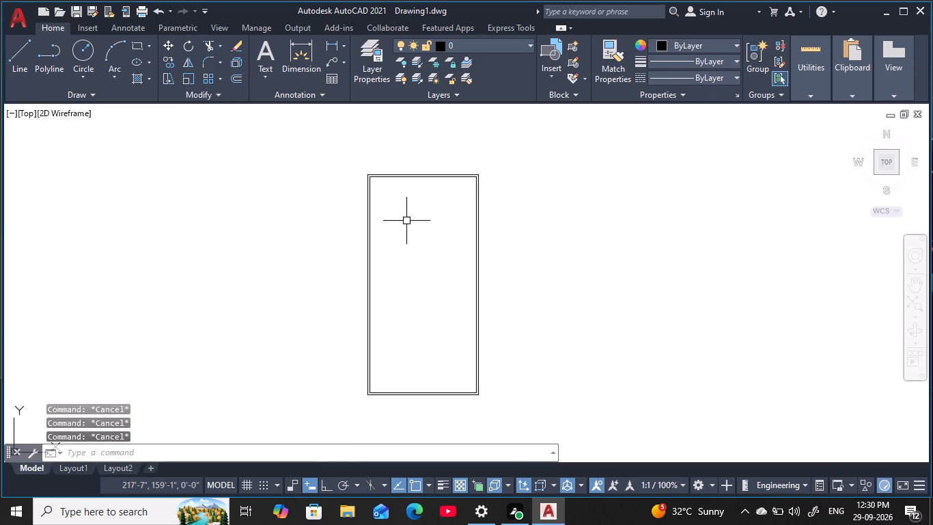
middle_click_drag(408, 222, 411, 212)
key("Escape")
key("Escape")
key("x")
key("space")
left_click(345, 140)
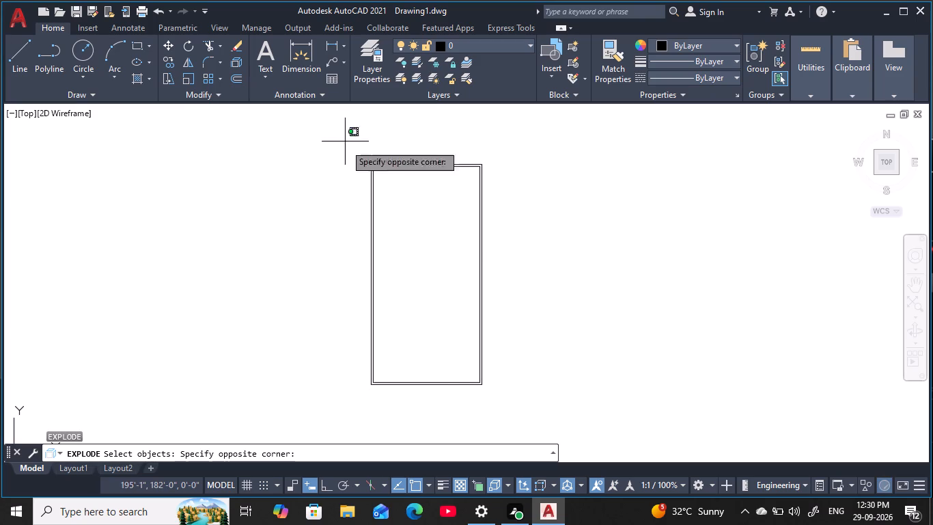
left_click(566, 440)
key("space")
key("Escape")
key("Escape")
key("Escape")
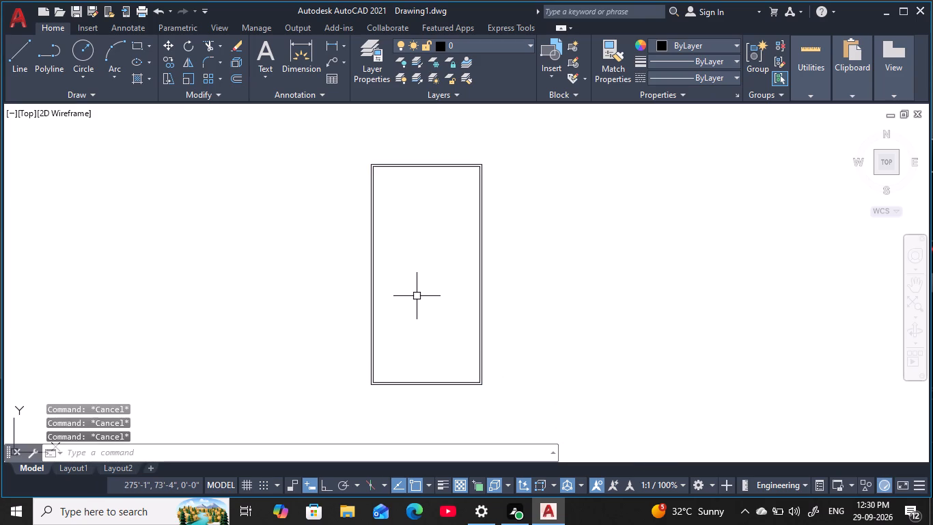
key("Escape")
key("Escape")
Offset the left wall's inner line 16' to the right, into the plan, for the first vertical partition.
key("o")
key("space")
type("167")
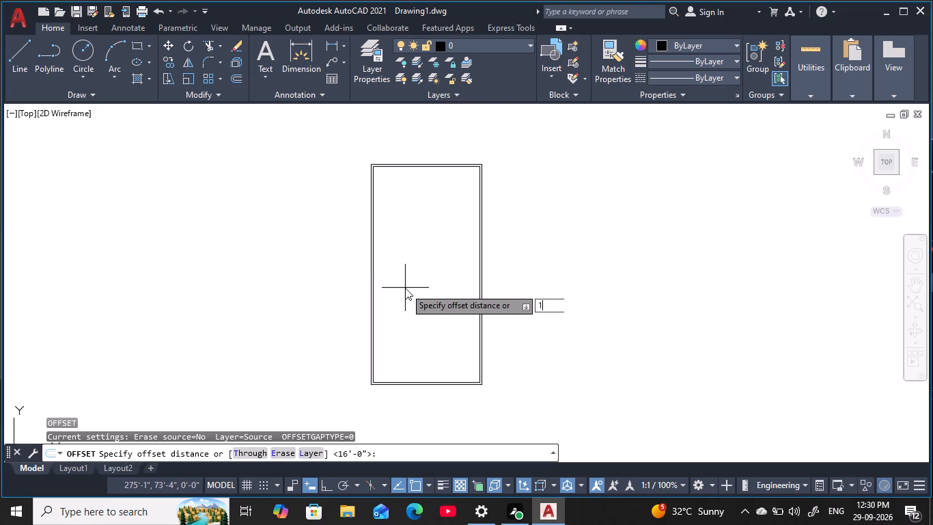
key("BackSpace")
key("BackSpace")
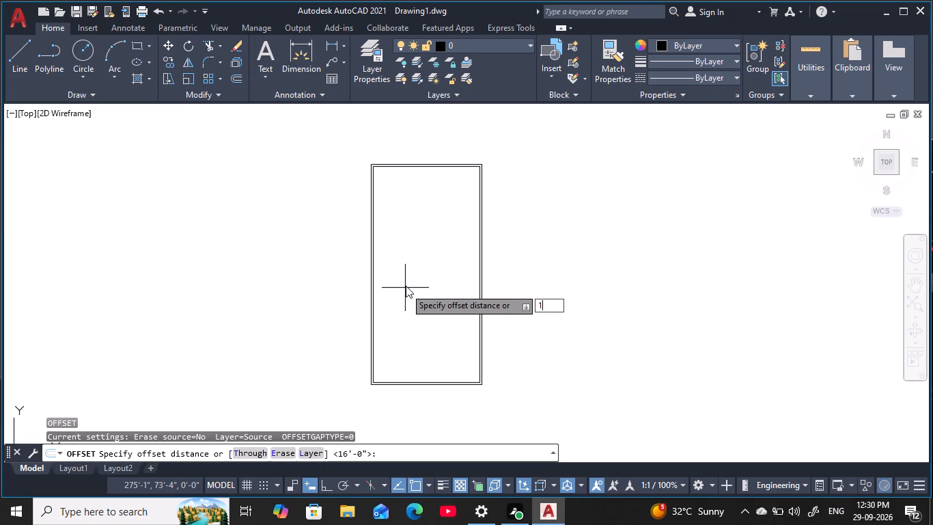
type("6'")
key("space")
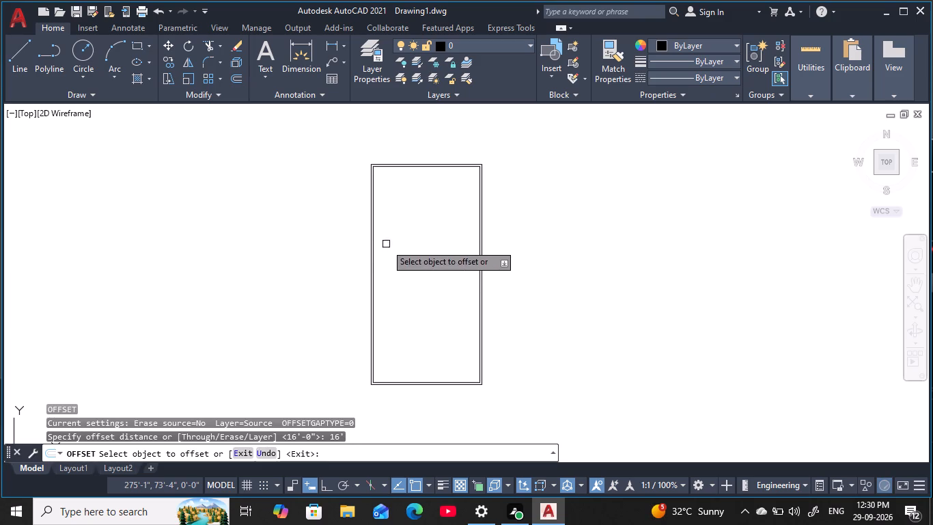
left_click(375, 251)
left_click(469, 248)
key("Escape")
key("Escape")
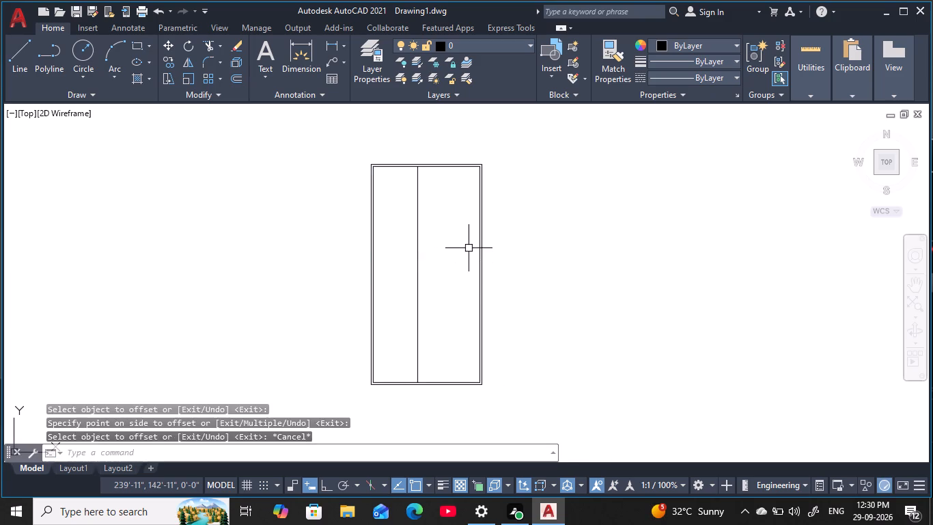
key("Escape")
key("Escape")
key("Escape")
Offset the new vertical partition line 9" to the right to give the first partition its wall thickness.
key("o")
key("space")
type("9")
key("space")
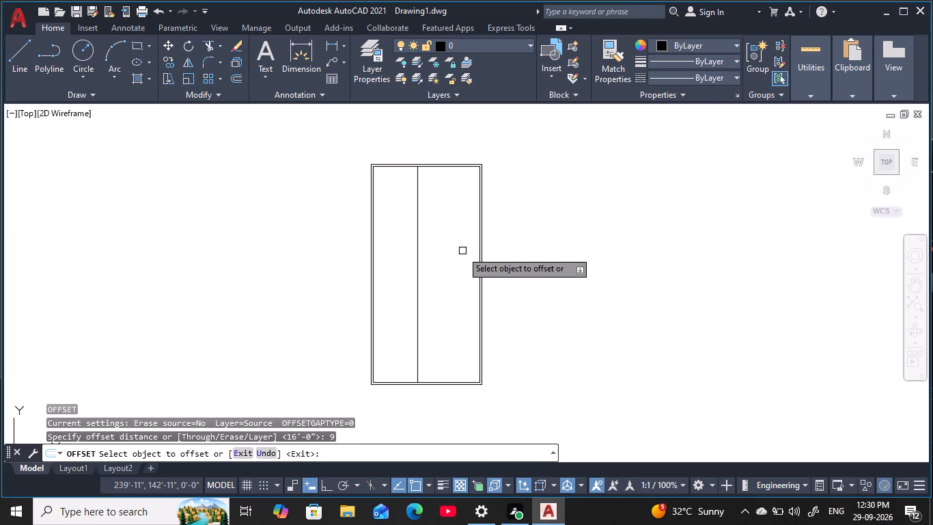
left_click(419, 255)
left_click(451, 252)
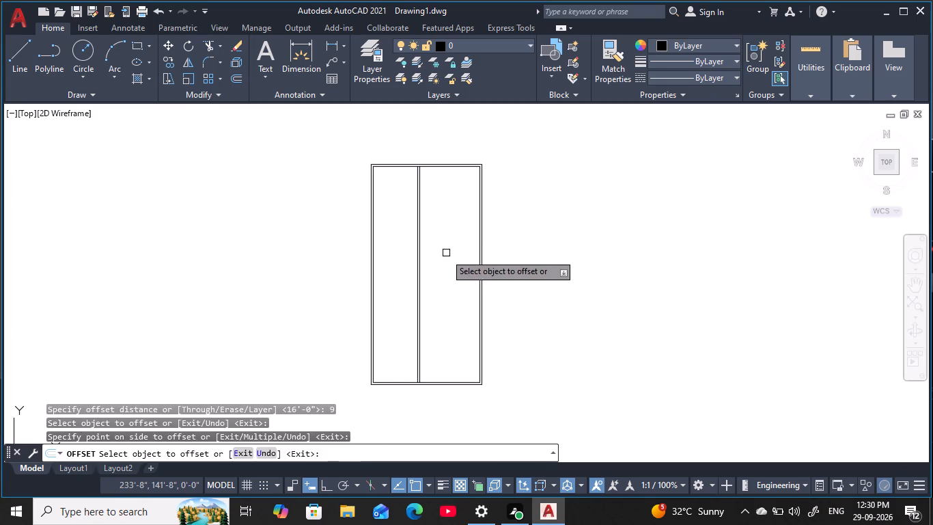
key("Escape")
key("Escape")
key("Escape")
key("Escape")
key("Escape")
key("Escape")
key("Escape")
key("Escape")
key("Escape")
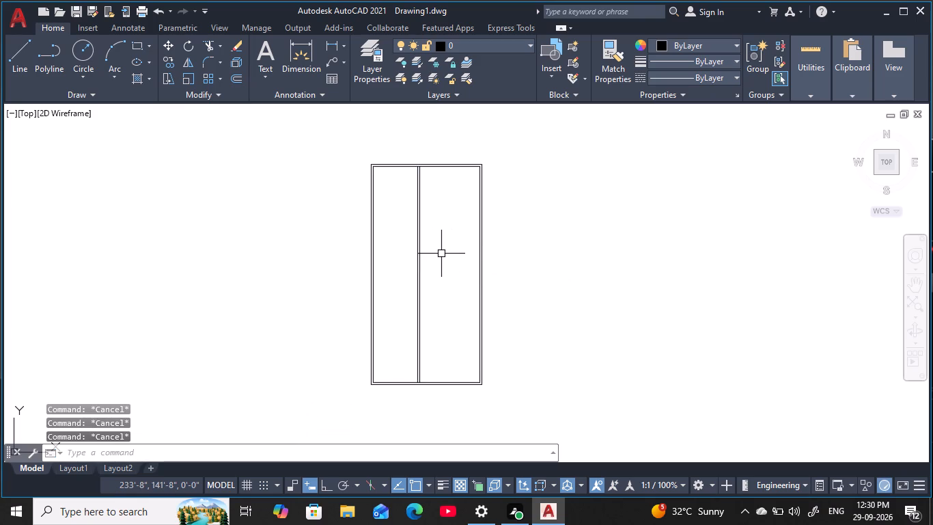
Offset the first partition's right-hand line 10' to the right for the second vertical partition.
type("o")
key("space")
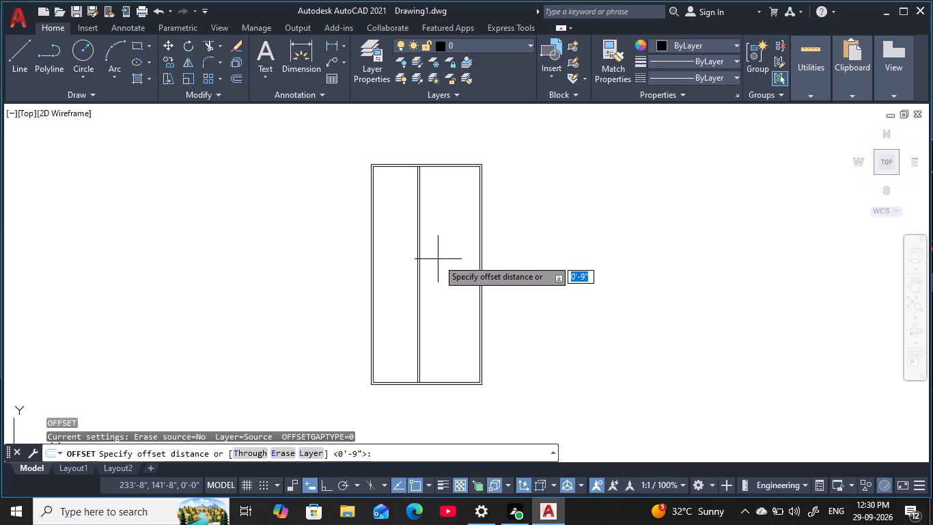
type("10")
type("'")
key("space")
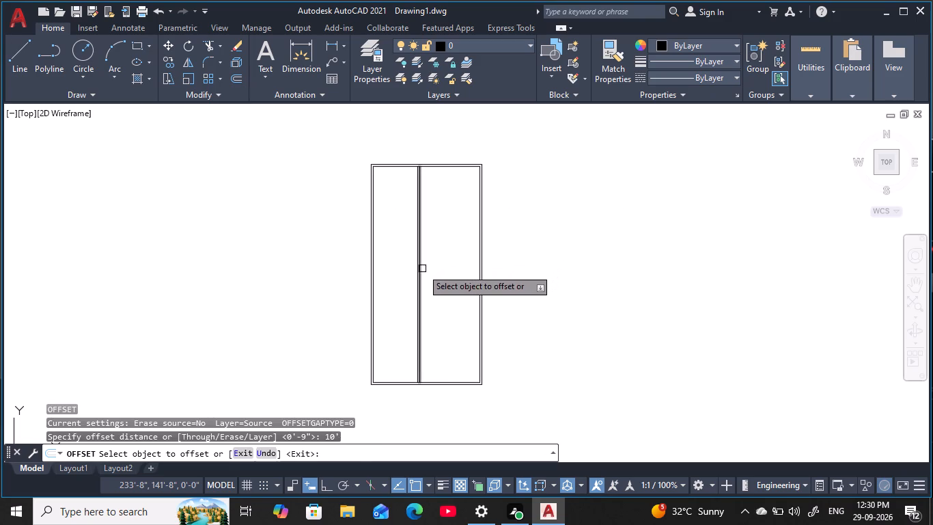
left_click(422, 269)
left_click(499, 264)
key("Escape")
key("Escape")
key("Escape")
key("Escape")
key("Escape")
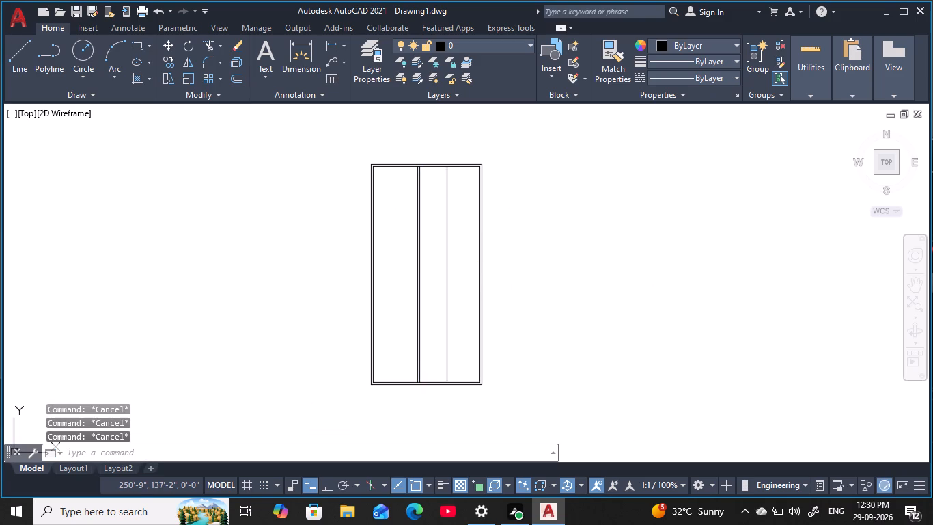
key("Escape")
Offset the second partition's line 9" to the right to give it its wall thickness.
type("o 9")
key("space")
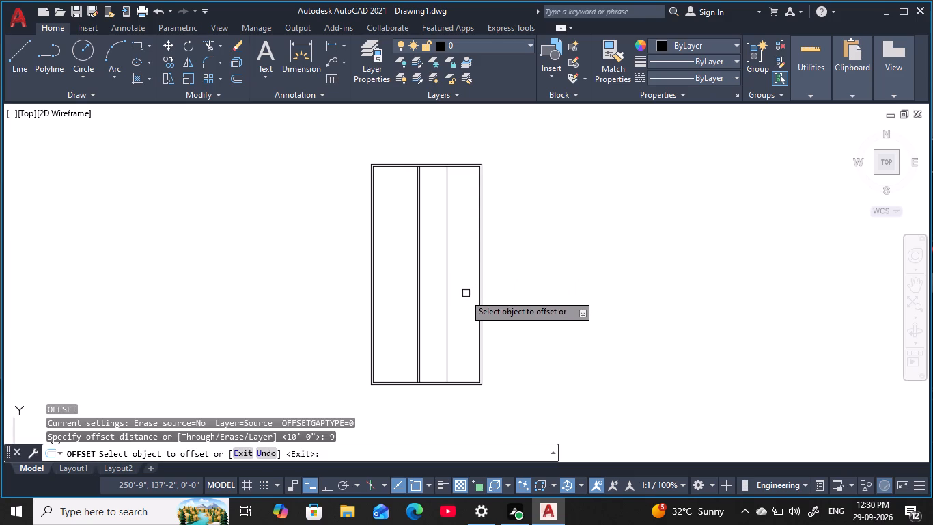
left_click(447, 306)
left_click(471, 292)
key("Escape")
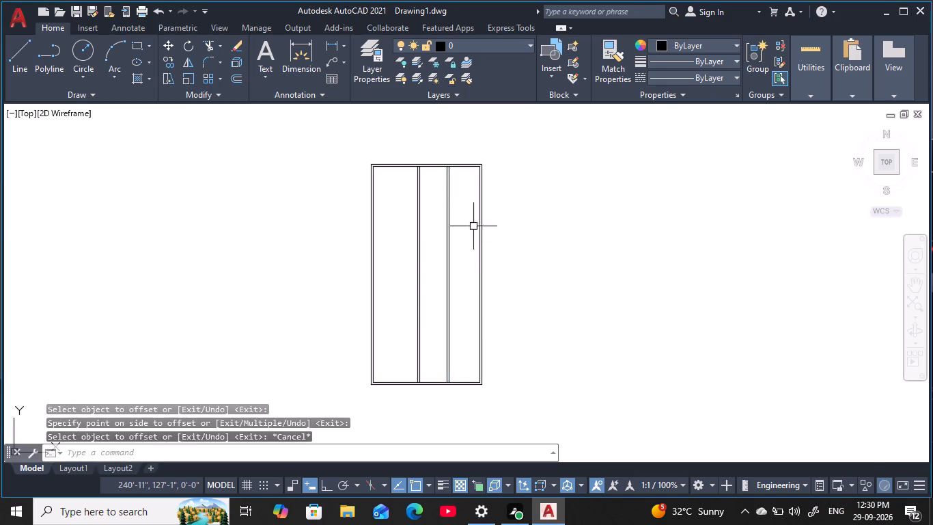
key("Escape")
key("Escape")
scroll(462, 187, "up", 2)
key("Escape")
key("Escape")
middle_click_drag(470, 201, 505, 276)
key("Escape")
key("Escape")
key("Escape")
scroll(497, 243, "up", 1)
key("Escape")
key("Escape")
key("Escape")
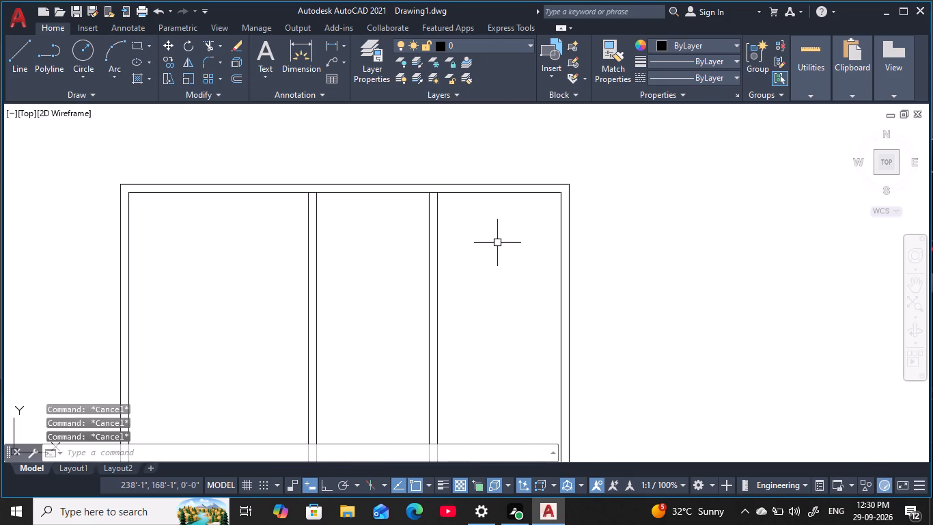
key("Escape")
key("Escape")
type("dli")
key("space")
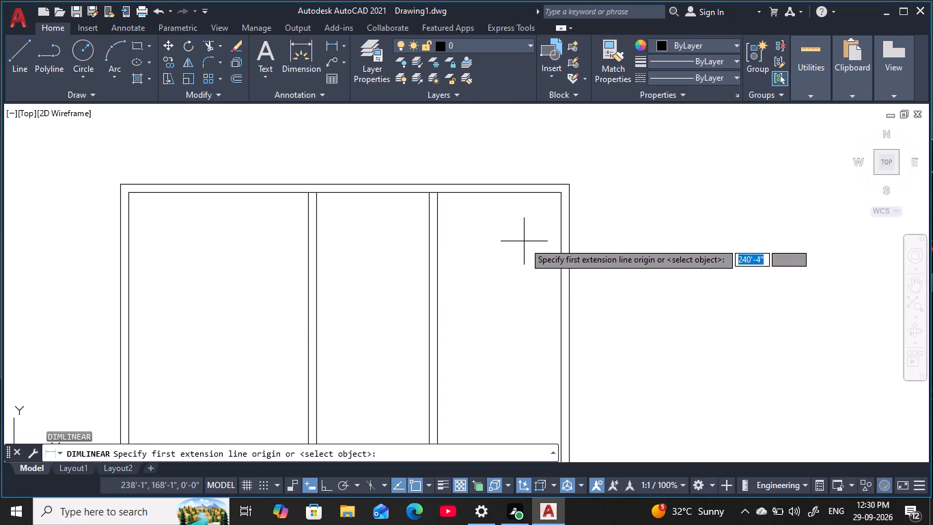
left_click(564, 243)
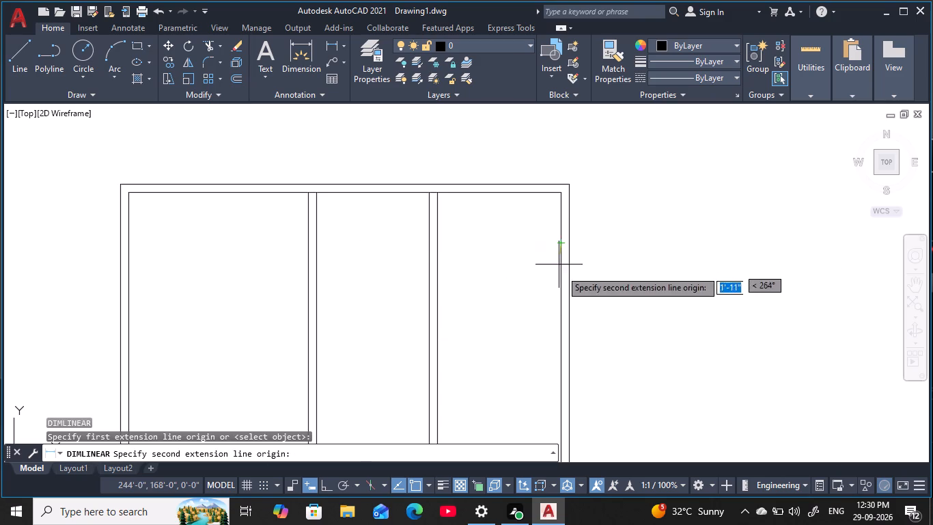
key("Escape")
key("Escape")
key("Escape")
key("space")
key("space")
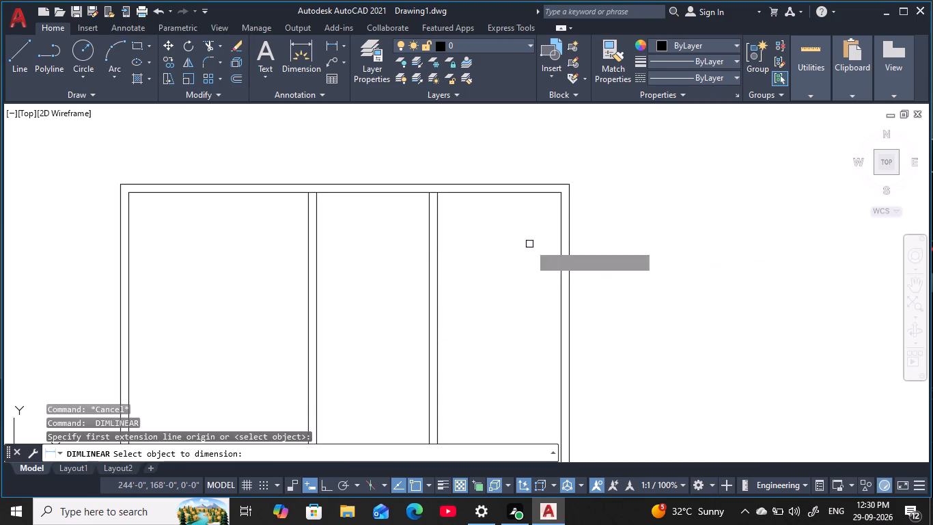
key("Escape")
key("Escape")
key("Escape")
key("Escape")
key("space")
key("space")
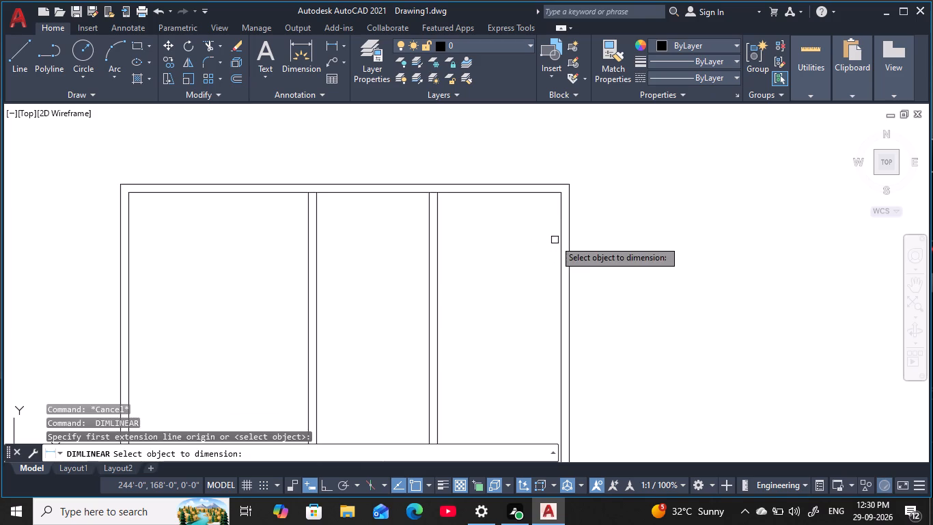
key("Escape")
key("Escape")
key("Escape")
Add a horizontal linear dimension near the top of the right-hand bay, from the right wall's inner face to the second partition.
key("space")
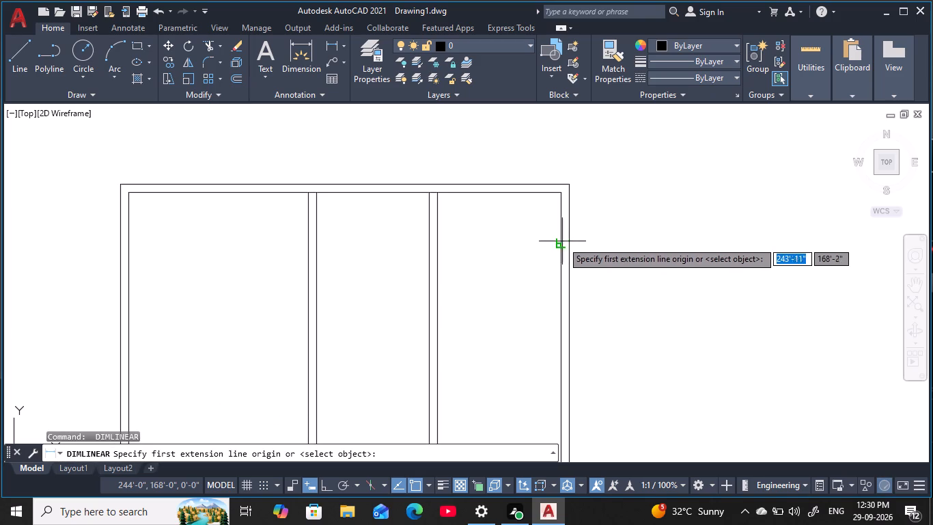
left_click(561, 241)
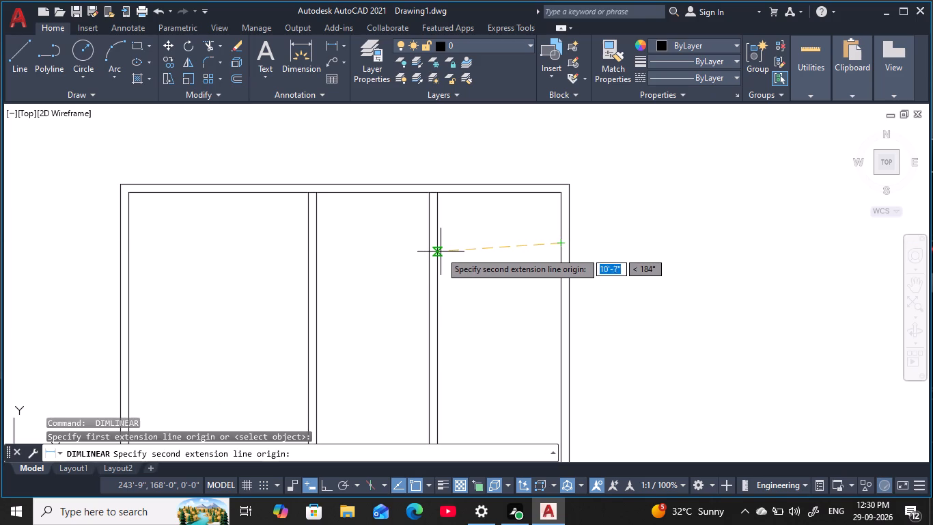
left_click(438, 252)
left_click(464, 241)
key("Escape")
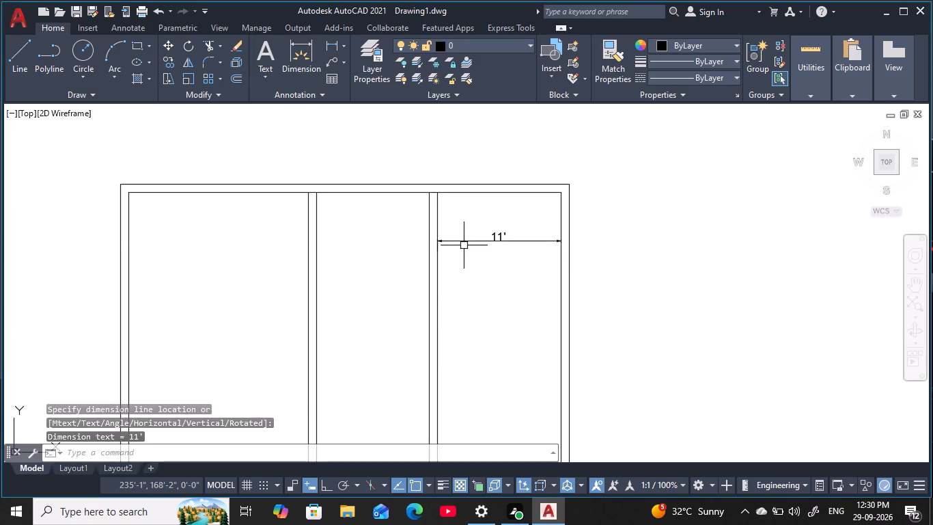
key("Escape")
key("Escape")
key("space")
key("Escape")
key("Escape")
key("Escape")
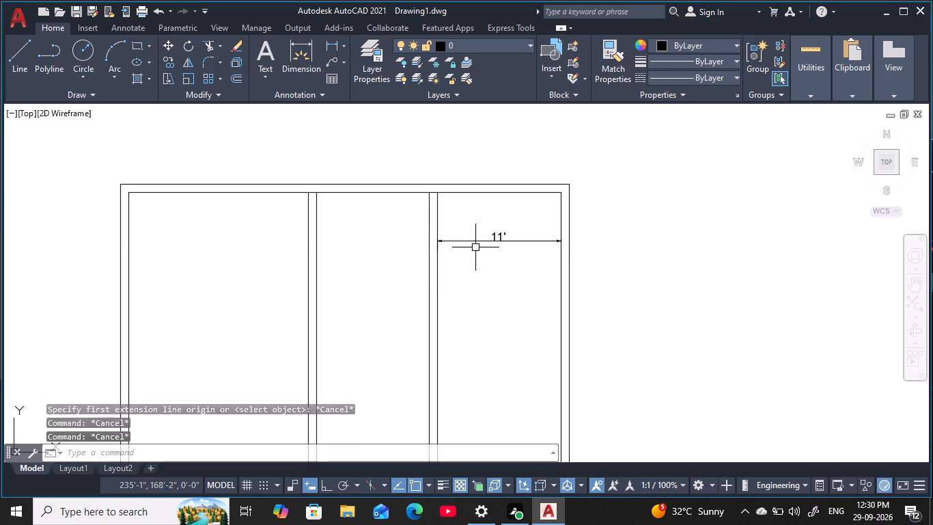
key("Escape")
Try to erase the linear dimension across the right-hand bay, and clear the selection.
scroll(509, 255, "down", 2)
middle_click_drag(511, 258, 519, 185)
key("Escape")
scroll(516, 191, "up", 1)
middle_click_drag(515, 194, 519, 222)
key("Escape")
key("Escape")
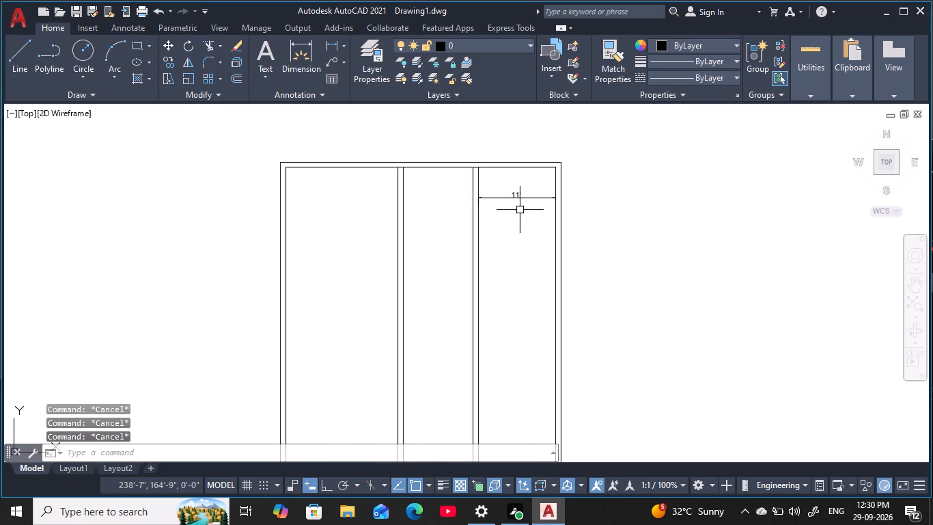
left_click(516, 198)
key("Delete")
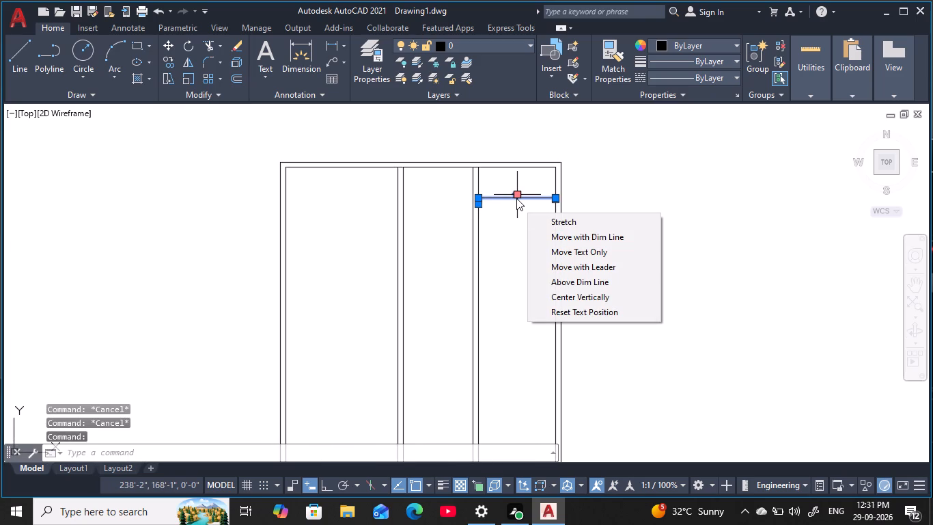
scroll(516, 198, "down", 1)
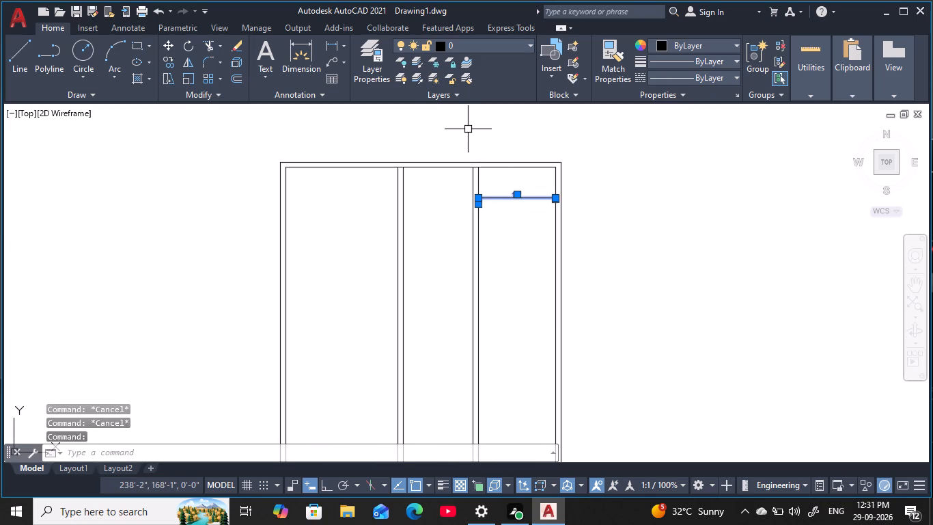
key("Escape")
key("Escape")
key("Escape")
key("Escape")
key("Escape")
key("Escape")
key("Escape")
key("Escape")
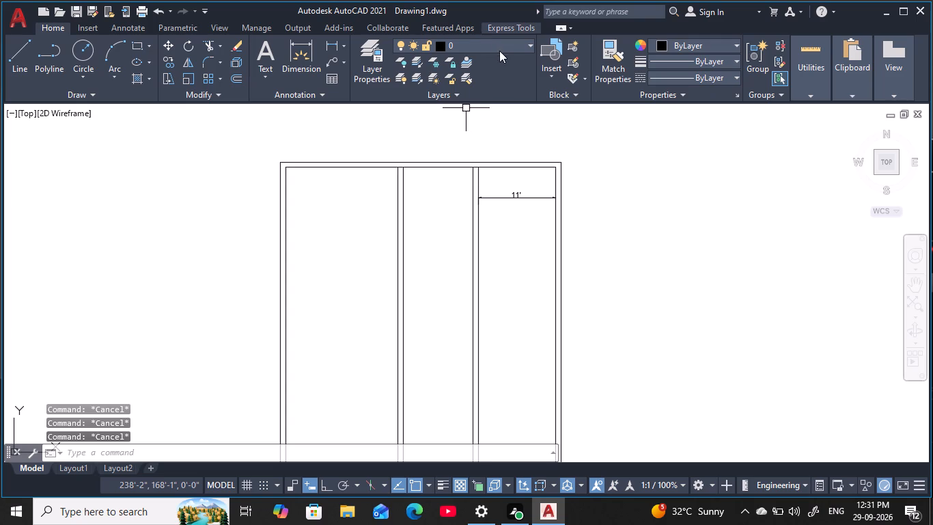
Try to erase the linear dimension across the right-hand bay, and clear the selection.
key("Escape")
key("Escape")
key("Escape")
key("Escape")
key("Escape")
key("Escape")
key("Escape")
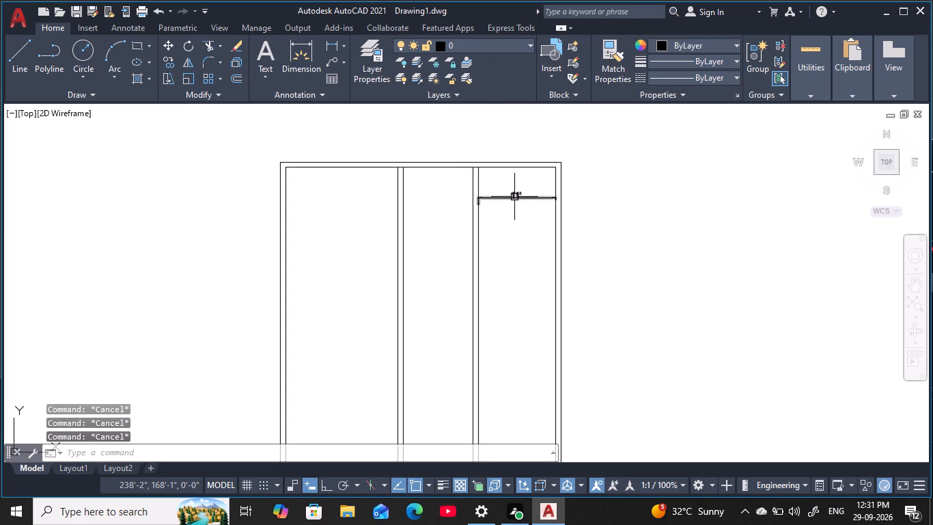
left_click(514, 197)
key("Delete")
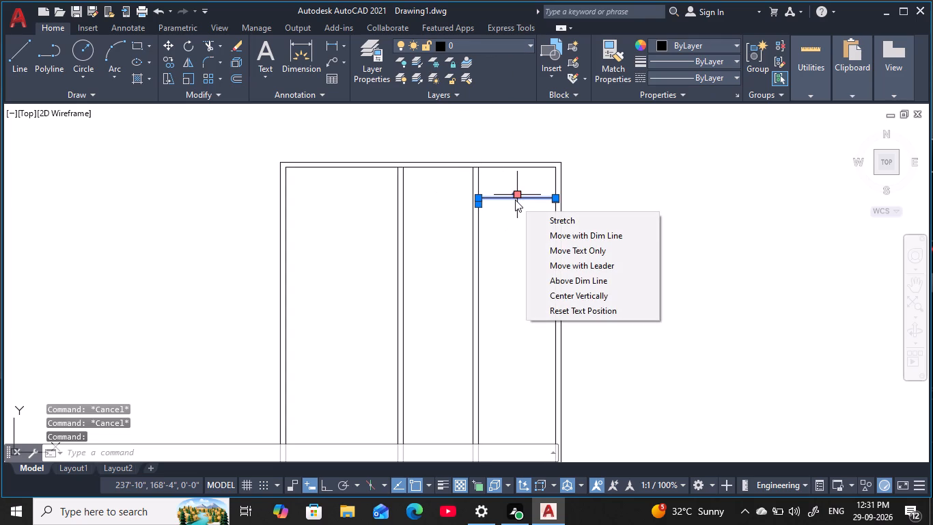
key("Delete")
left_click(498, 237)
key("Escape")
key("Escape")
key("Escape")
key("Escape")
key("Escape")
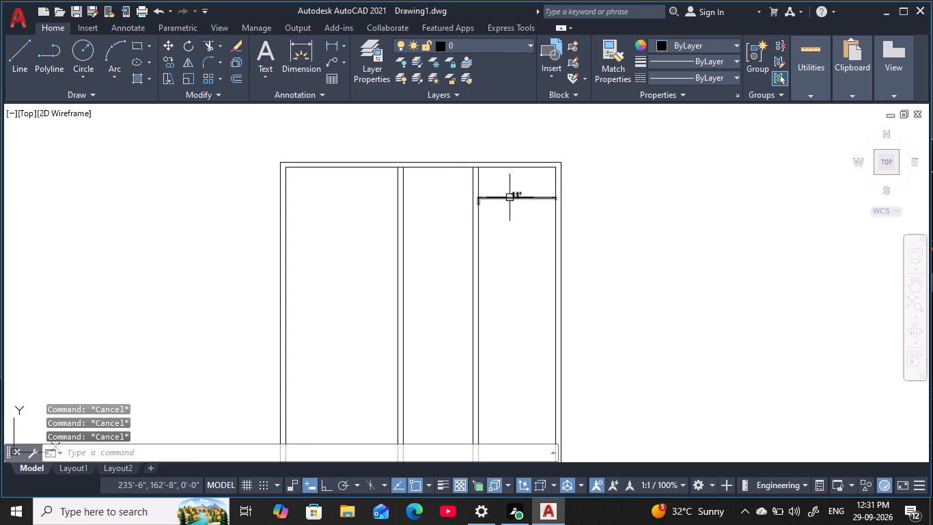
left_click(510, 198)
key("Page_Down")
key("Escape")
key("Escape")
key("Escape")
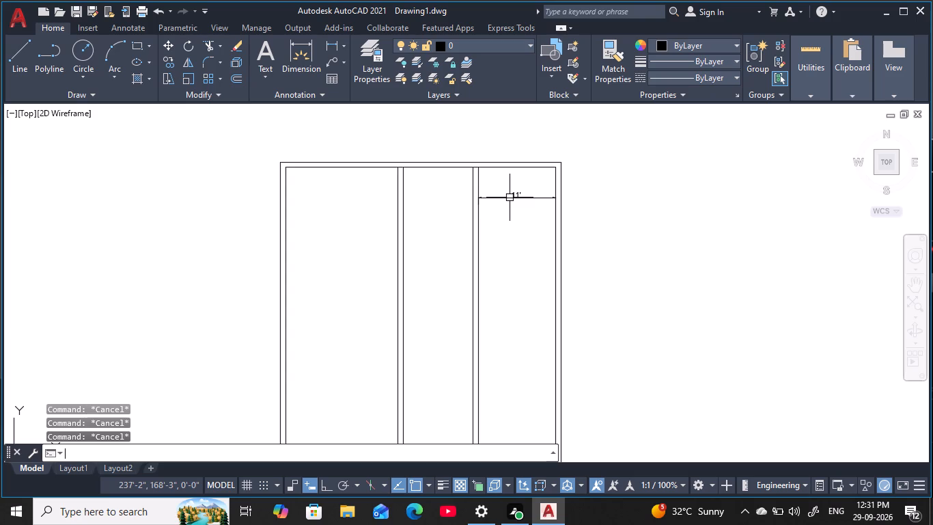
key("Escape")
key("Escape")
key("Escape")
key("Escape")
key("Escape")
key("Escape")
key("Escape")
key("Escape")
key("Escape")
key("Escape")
Erase the linear dimension near the top of the right-hand bay.
scroll(542, 247, "down", 2)
middle_click_drag(523, 267, 520, 234)
key("Escape")
key("Escape")
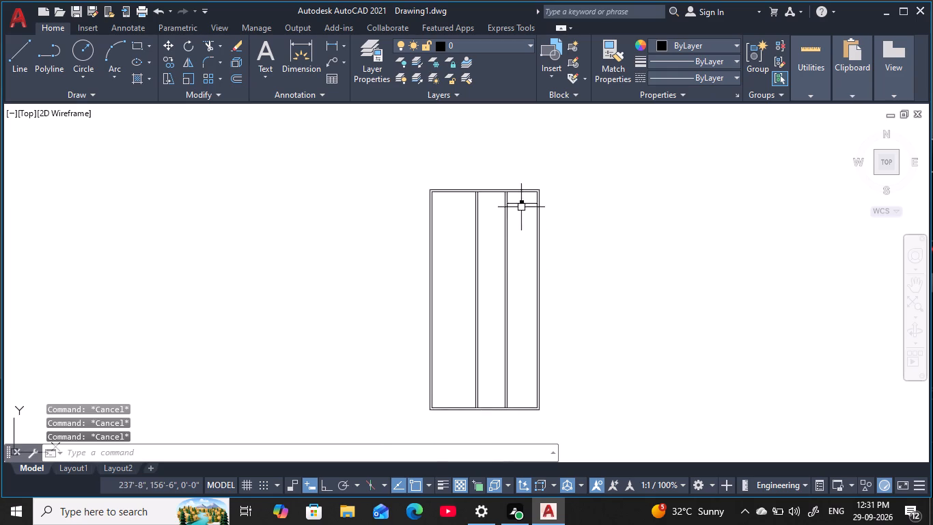
scroll(517, 204, "up", 4)
key("Escape")
key("Escape")
left_click(544, 199)
key("Delete")
scroll(547, 207, "down", 3)
middle_click_drag(550, 223, 551, 212)
scroll(551, 212, "up", 2)
key("Escape")
key("Escape")
key("Escape")
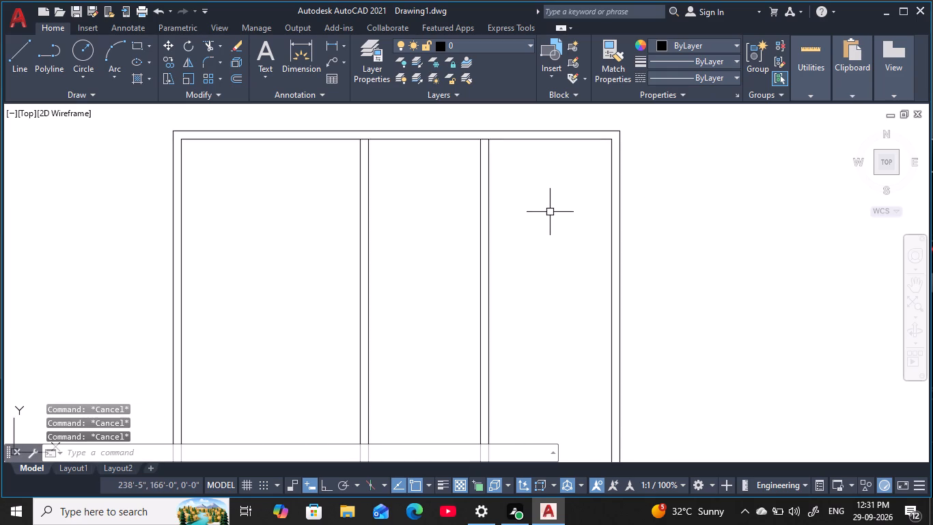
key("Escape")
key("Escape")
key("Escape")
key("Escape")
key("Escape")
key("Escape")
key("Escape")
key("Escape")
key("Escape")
Offset the top wall's inner line 5' downward for the first horizontal partition.
middle_click_drag(545, 265, 553, 281)
key("Escape")
scroll(555, 281, "up", 1)
type("o")
key("space")
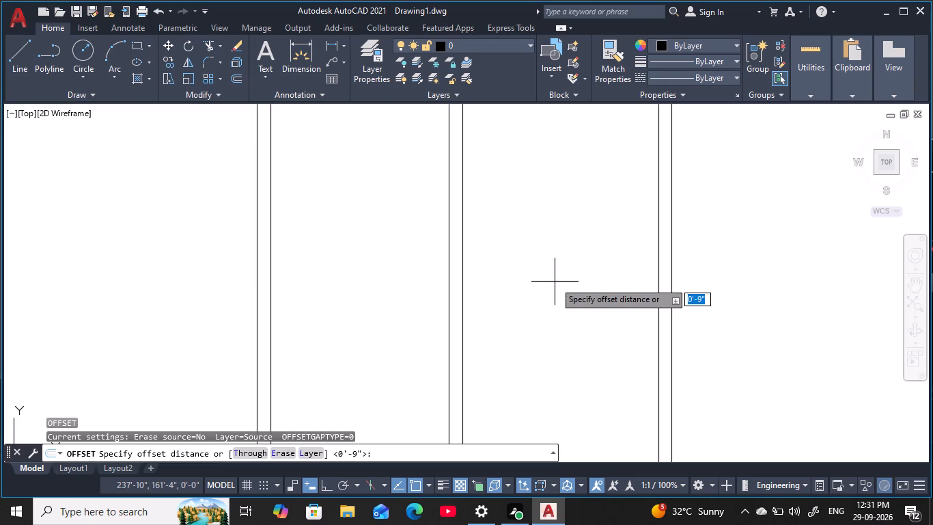
type("5'")
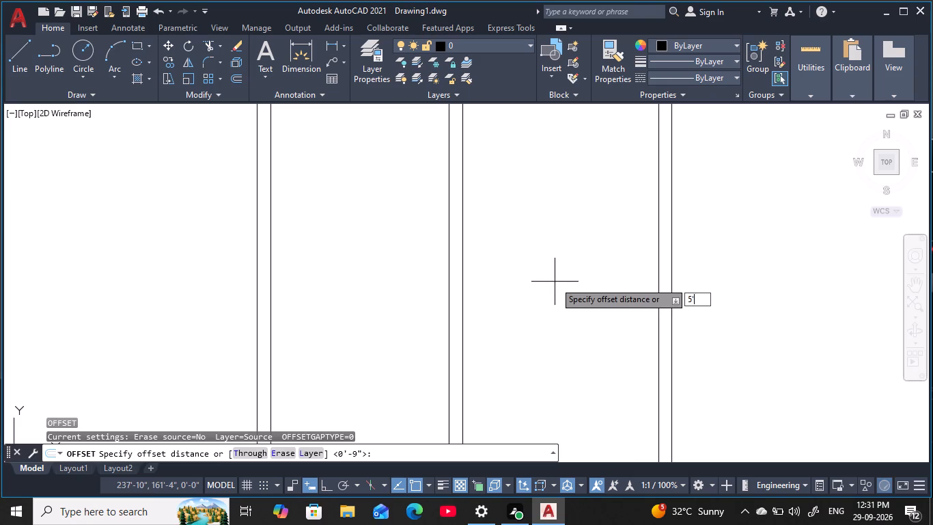
key("space")
middle_click_drag(533, 245, 563, 450)
scroll(540, 332, "down", 2)
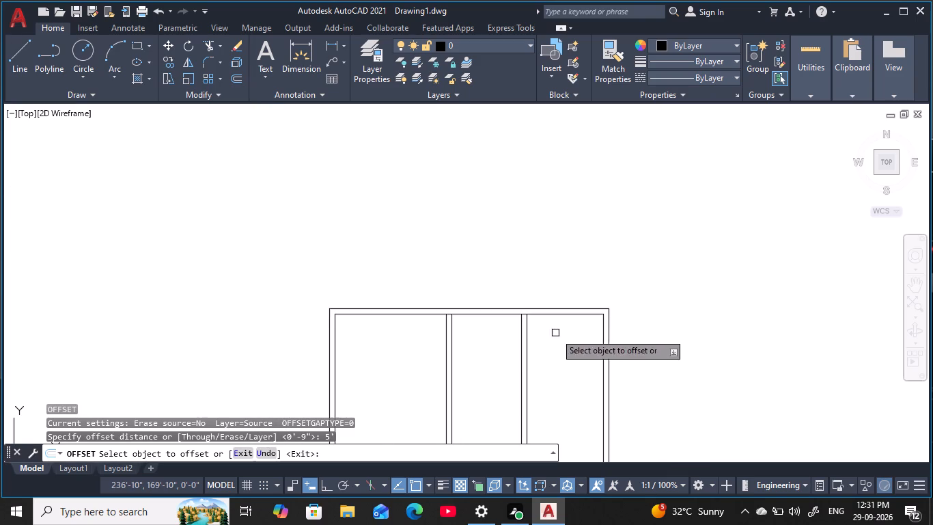
middle_click_drag(451, 346, 505, 312)
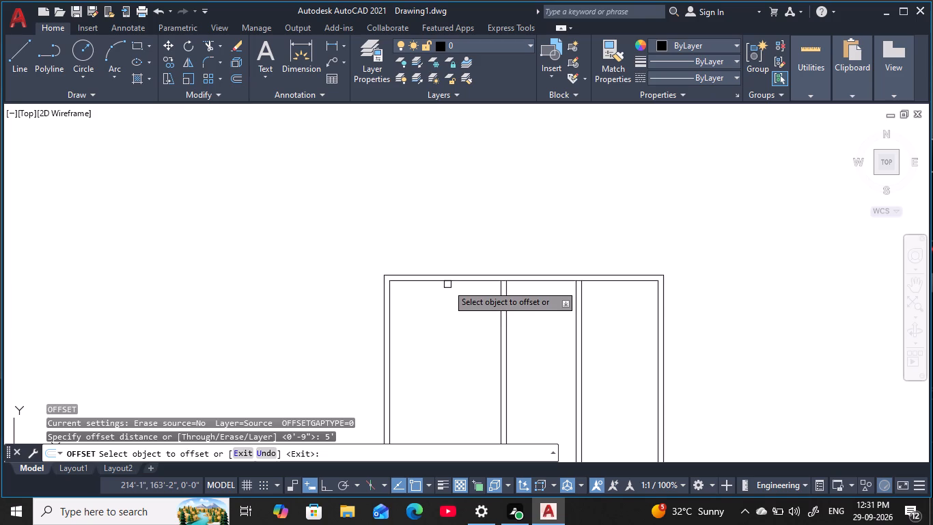
left_click(448, 280)
middle_click_drag(436, 366, 451, 331)
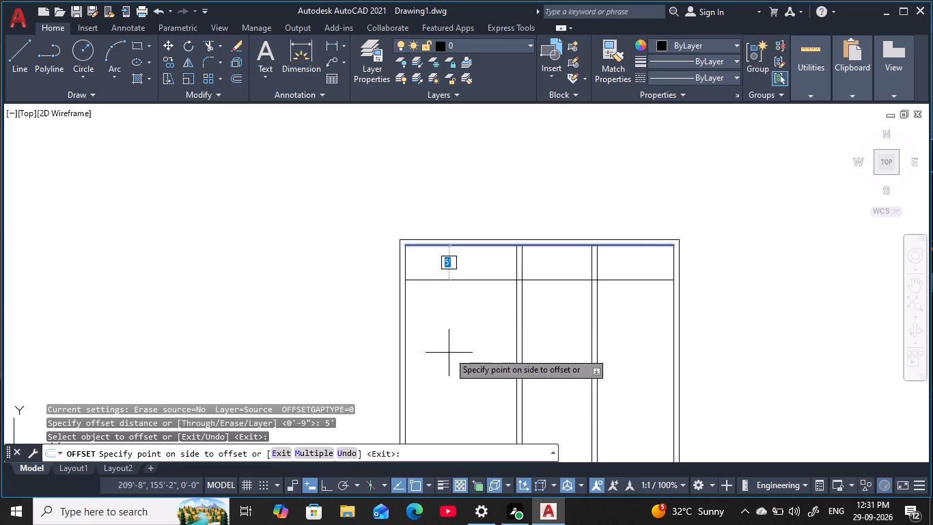
left_click(445, 372)
key("Escape")
key("Escape")
key("Escape")
key("Escape")
key("Escape")
key("Escape")
key("Escape")
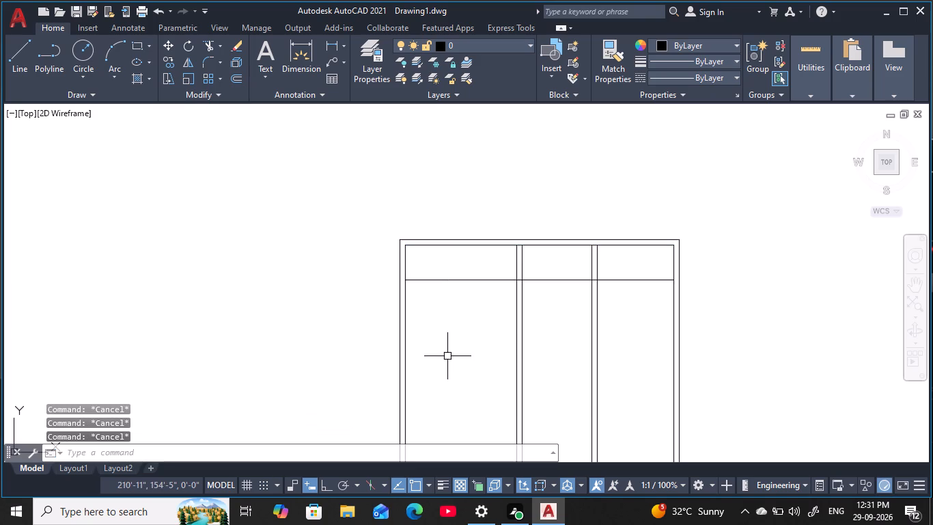
Offset the horizontal partition line 9" downward to give it its wall thickness.
type("o")
key("space")
type("9")
key("space")
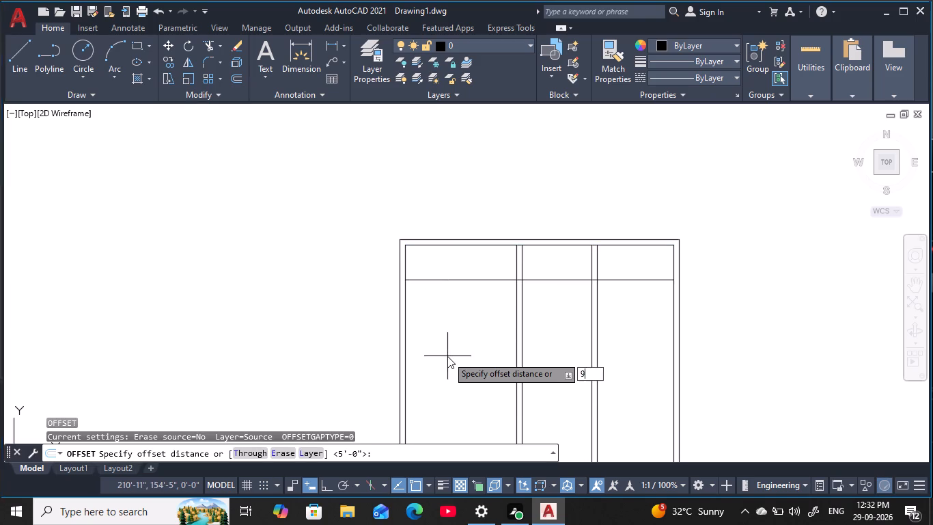
left_click(473, 280)
left_click(462, 351)
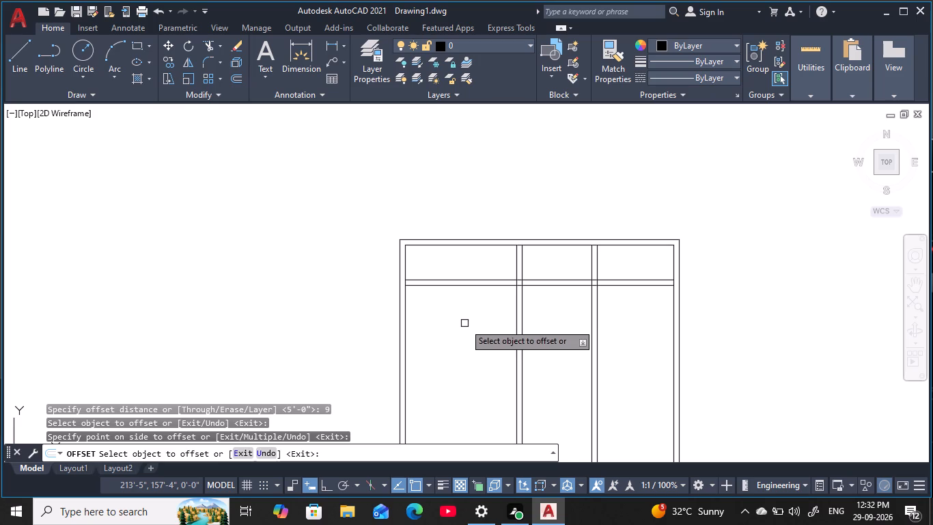
key("Escape")
key("Escape")
key("Escape")
key("Escape")
key("Escape")
key("Escape")
key("Escape")
key("Escape")
key("Escape")
key("Escape")
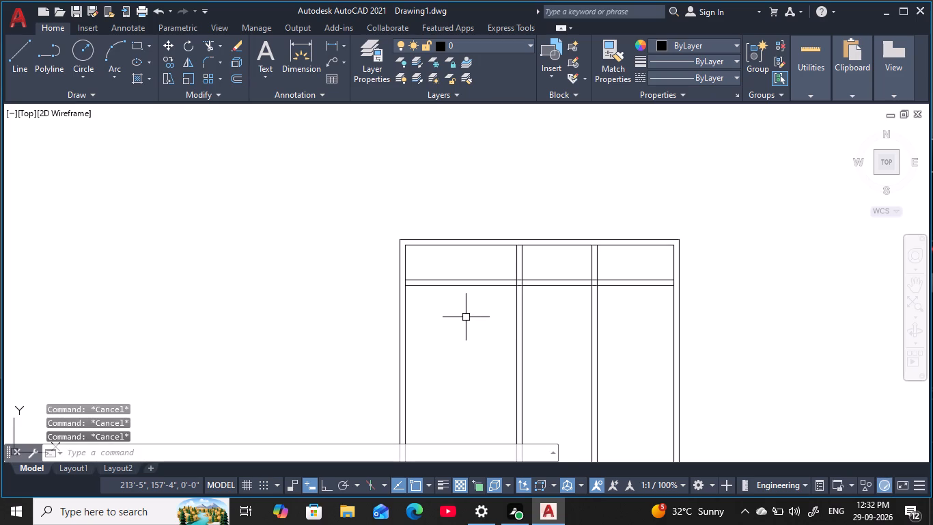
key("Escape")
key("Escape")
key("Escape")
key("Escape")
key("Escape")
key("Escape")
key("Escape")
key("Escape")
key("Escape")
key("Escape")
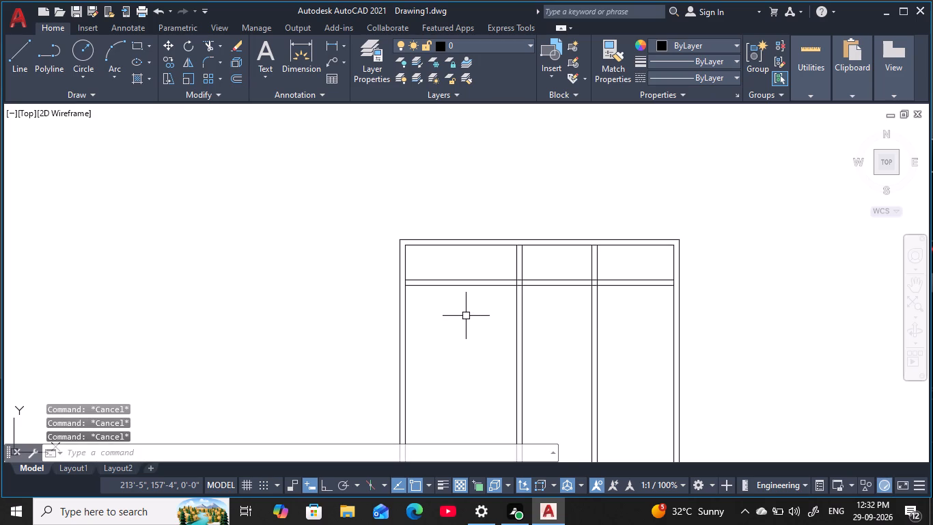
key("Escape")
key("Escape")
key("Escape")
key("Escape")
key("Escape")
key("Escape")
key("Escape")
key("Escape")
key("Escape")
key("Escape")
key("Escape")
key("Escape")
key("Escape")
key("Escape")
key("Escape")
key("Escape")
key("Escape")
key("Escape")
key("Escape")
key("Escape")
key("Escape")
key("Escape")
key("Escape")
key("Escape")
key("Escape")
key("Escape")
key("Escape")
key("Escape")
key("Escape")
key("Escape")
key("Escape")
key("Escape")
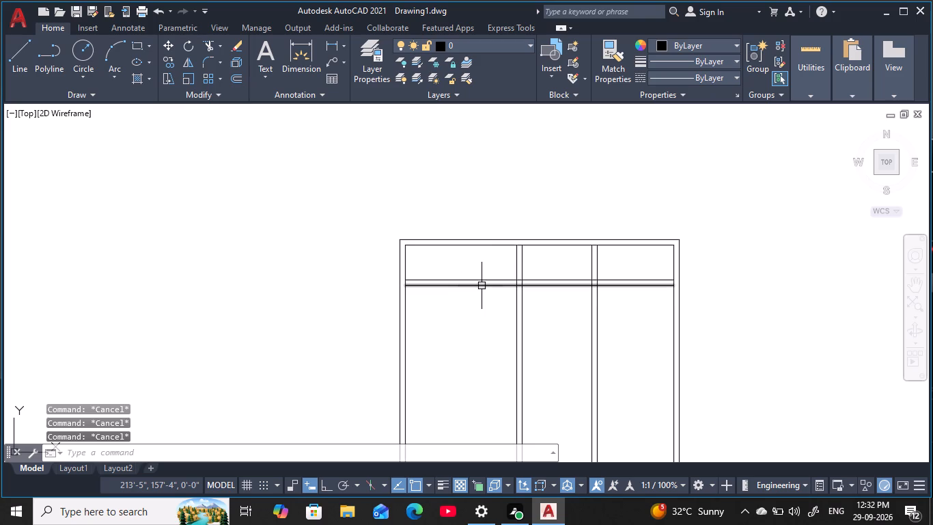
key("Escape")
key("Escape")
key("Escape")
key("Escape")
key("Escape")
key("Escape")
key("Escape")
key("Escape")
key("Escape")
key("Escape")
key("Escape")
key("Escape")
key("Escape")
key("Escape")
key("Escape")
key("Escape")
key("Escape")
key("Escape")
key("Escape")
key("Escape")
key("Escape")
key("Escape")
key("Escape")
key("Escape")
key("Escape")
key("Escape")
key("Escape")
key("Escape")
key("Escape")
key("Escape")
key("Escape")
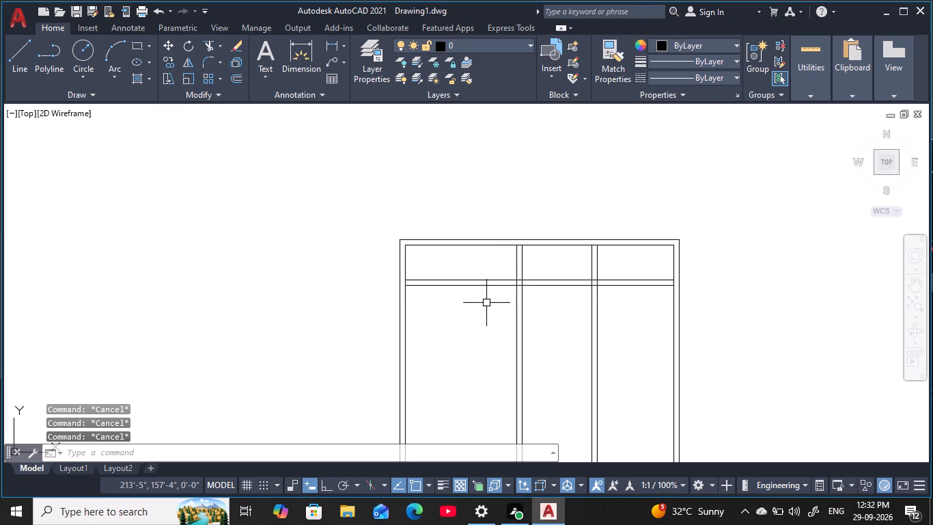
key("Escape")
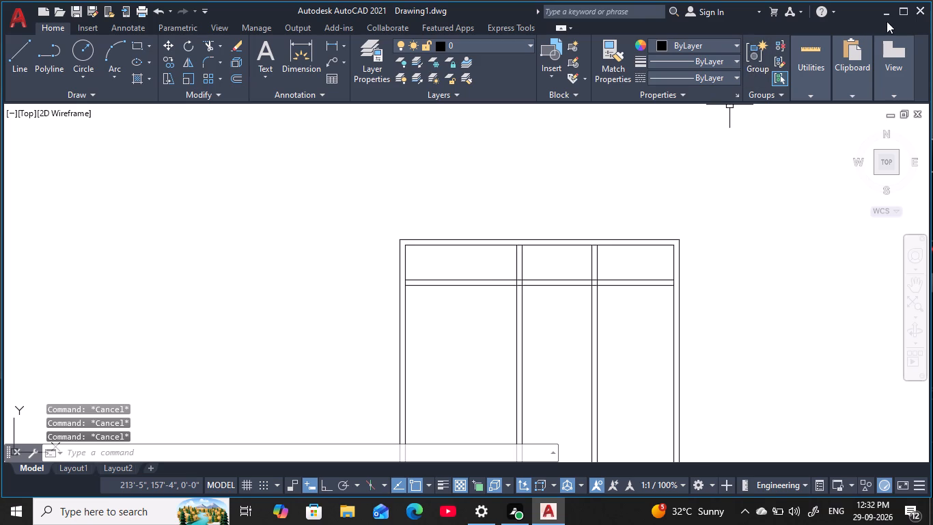
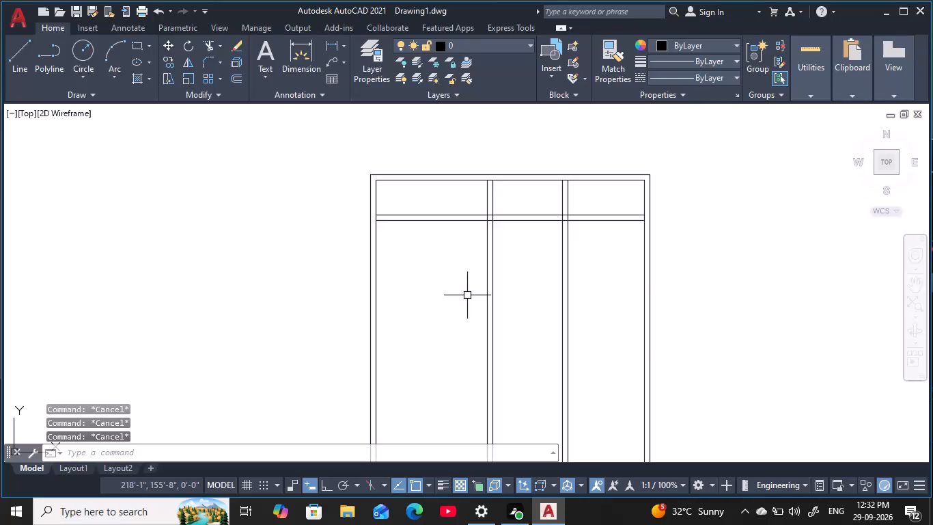
Offset the lower line of the first horizontal partition 11' downward.
type("o")
key("space")
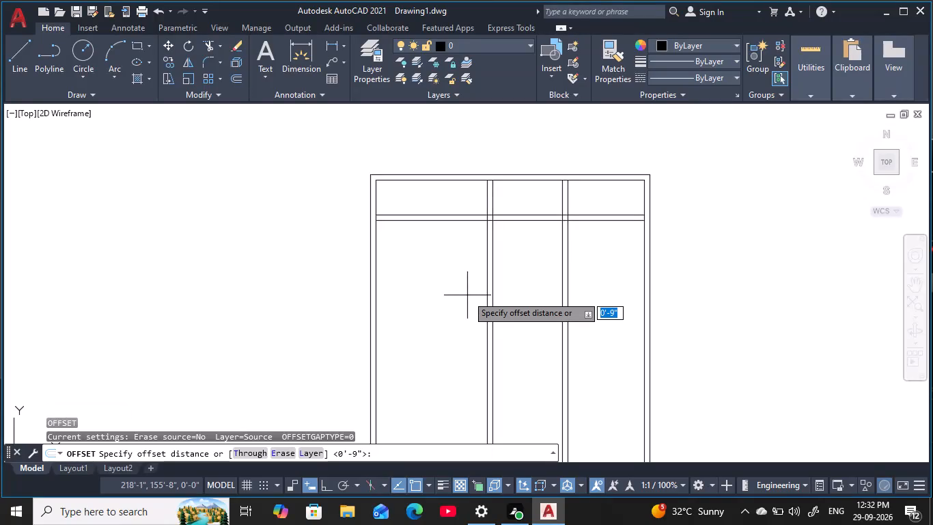
type("11'")
key("space")
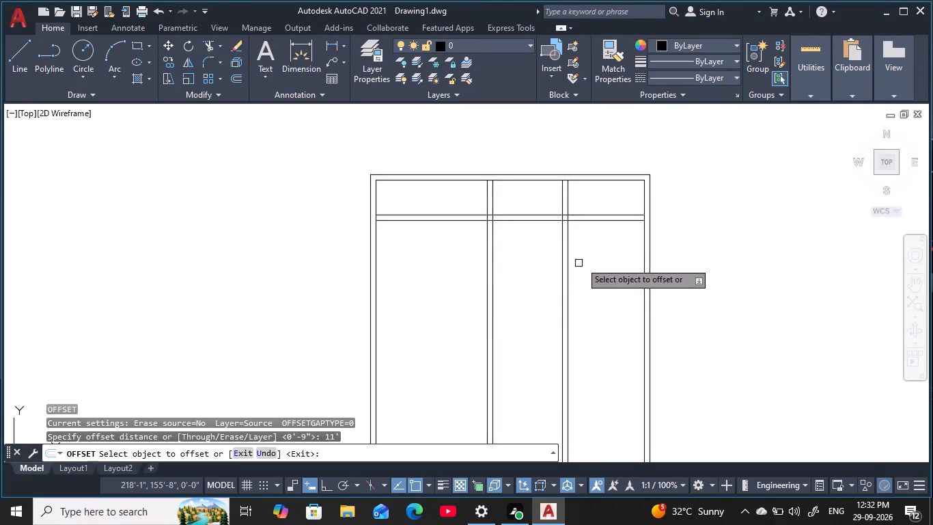
left_click(474, 220)
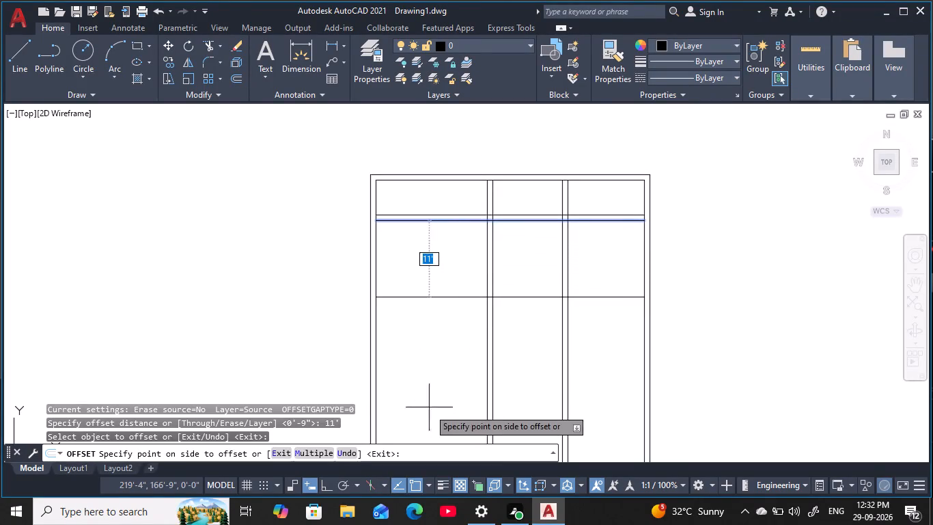
left_click(429, 414)
key("space")
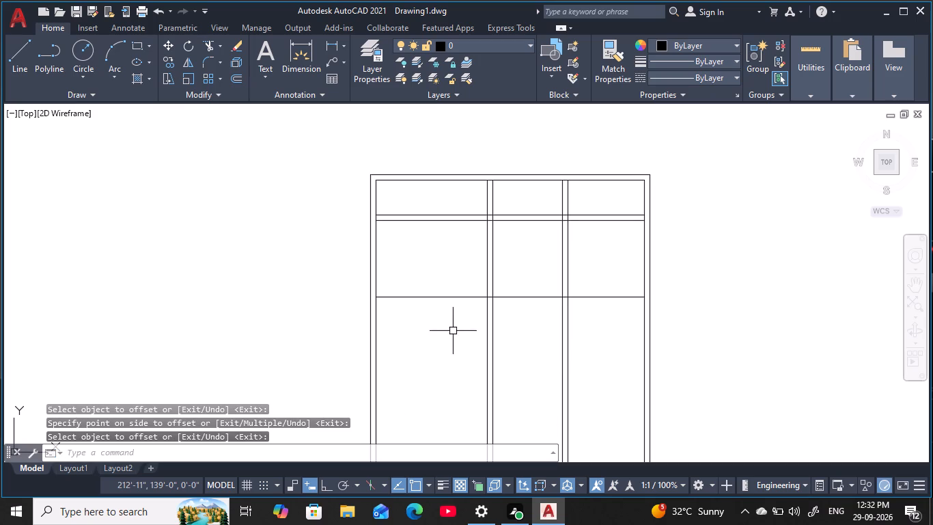
Offset the new horizontal line 9" downward to give the second horizontal partition its wall thickness.
key("space")
key("9")
key("space")
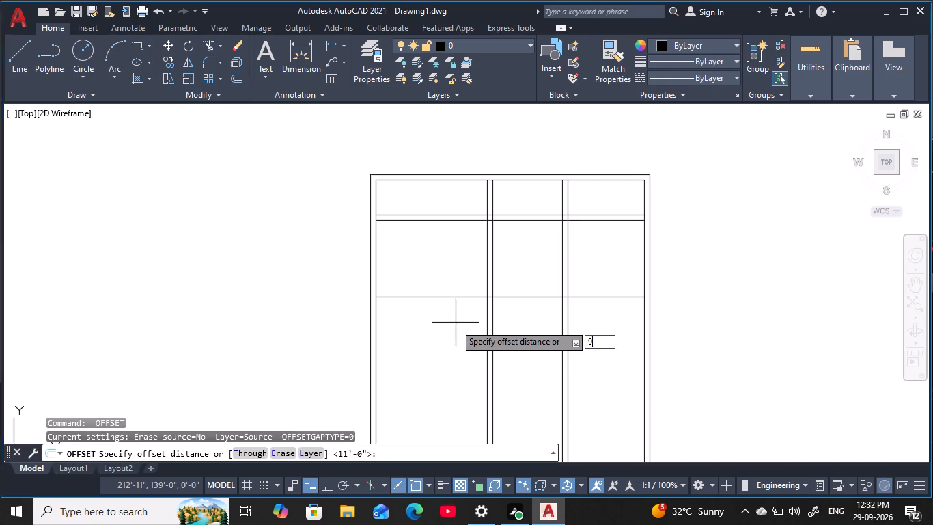
left_click(465, 293)
left_click(466, 301)
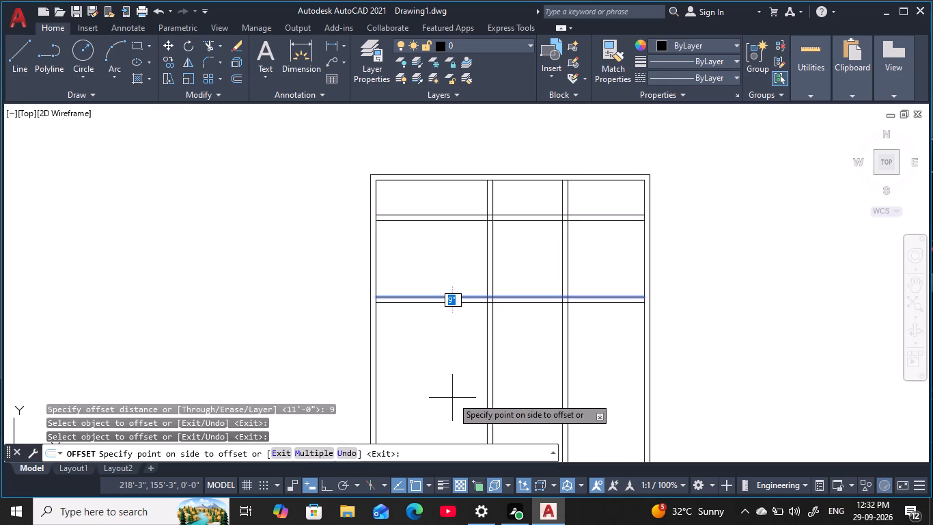
left_click(448, 420)
middle_click_drag(487, 380, 475, 306)
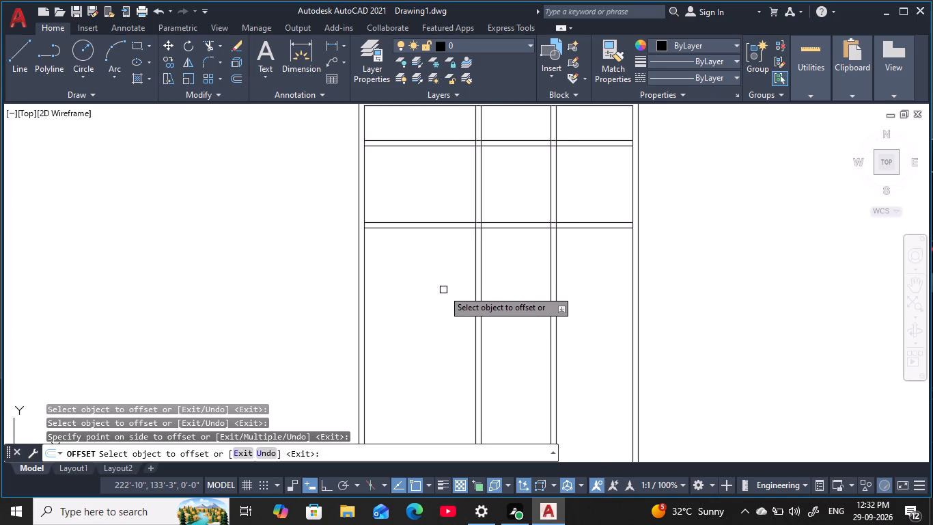
middle_click_drag(428, 304, 438, 325)
key("Escape")
key("Escape")
key("Escape")
key("Escape")
key("Escape")
key("Escape")
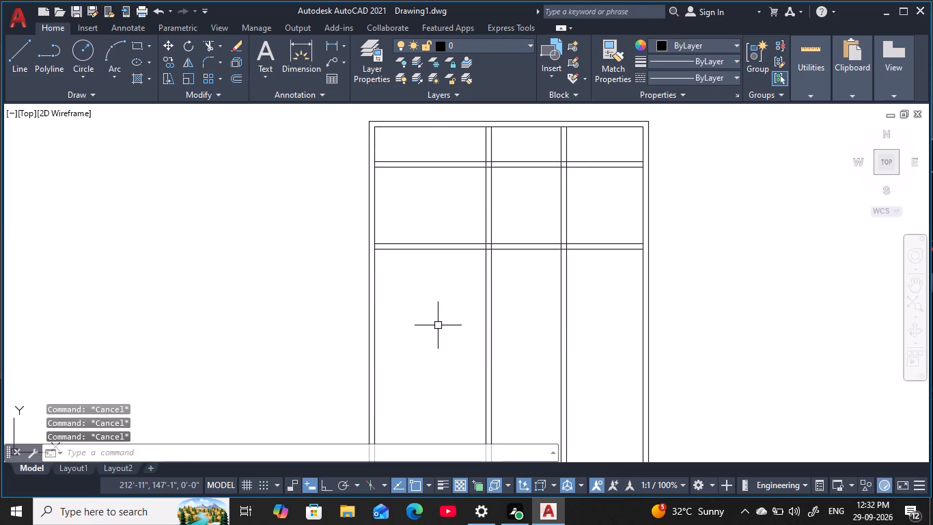
Offset the lower line of the second horizontal partition 11' downward.
type("o")
key("space")
type("11'")
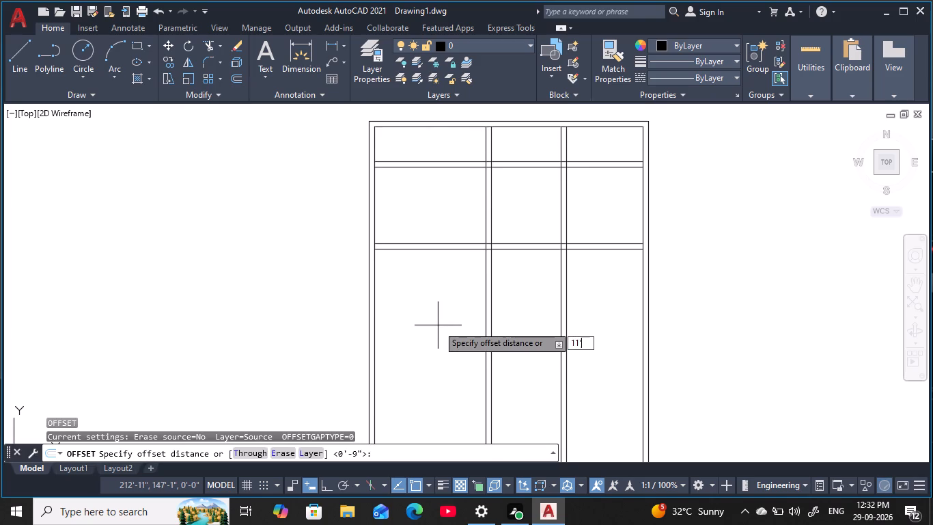
key("space")
left_click(456, 251)
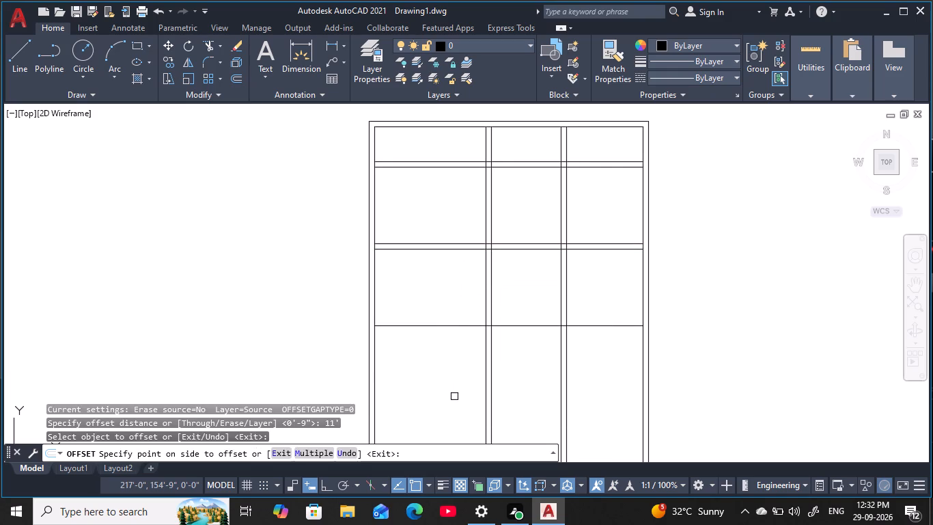
left_click(454, 396)
key("Escape")
key("Escape")
key("Escape")
key("Escape")
key("Escape")
Offset the new horizontal line 9" downward to give the third horizontal partition its wall thickness.
type("o")
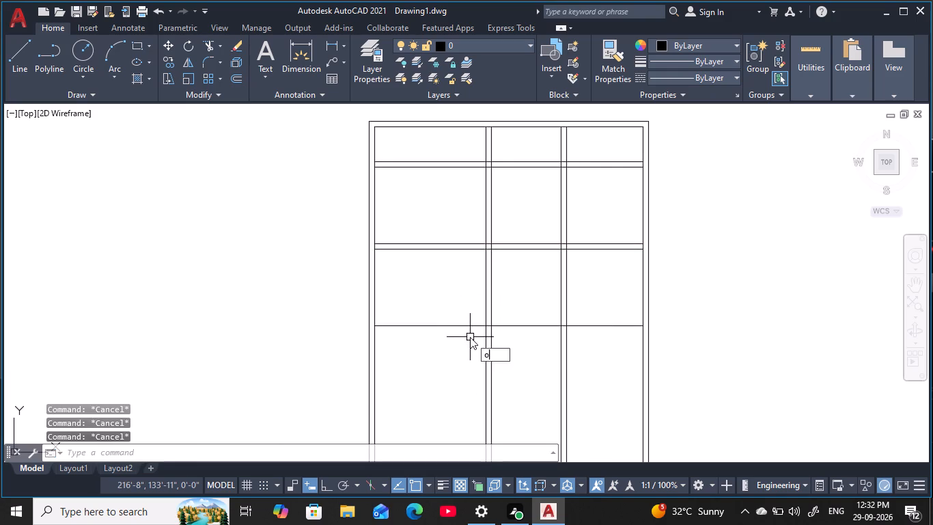
key("space")
type("9")
key("space")
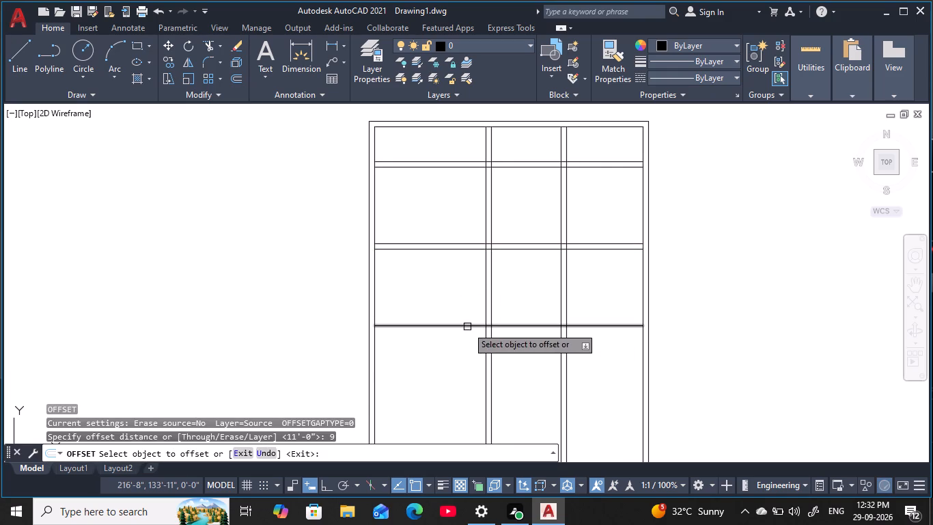
left_click(467, 327)
left_click(463, 391)
middle_click_drag(461, 390, 465, 374)
key("Escape")
key("Escape")
key("Escape")
key("Escape")
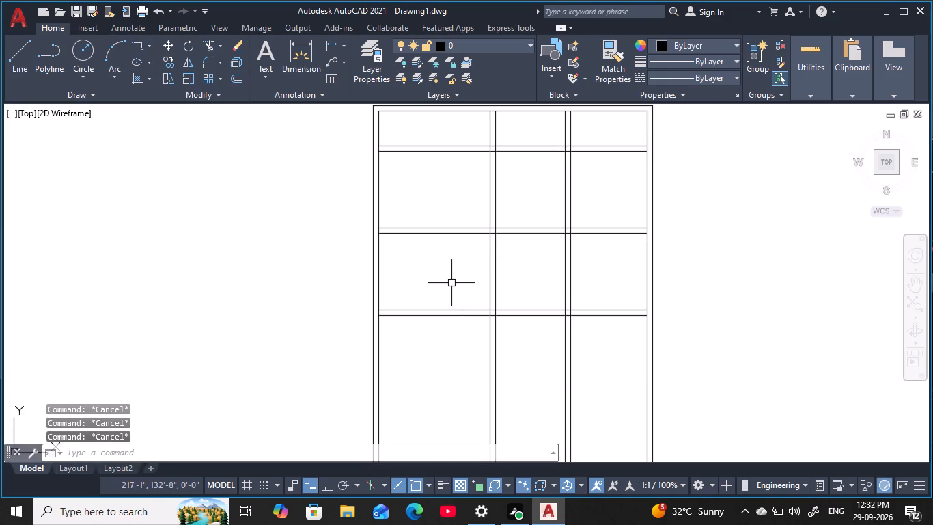
Trim all three horizontal partitions out of the middle bay between the two vertical partitions.
middle_click_drag(450, 280, 447, 313)
key("Escape")
key("Escape")
key("Escape")
type("tr")
key("space")
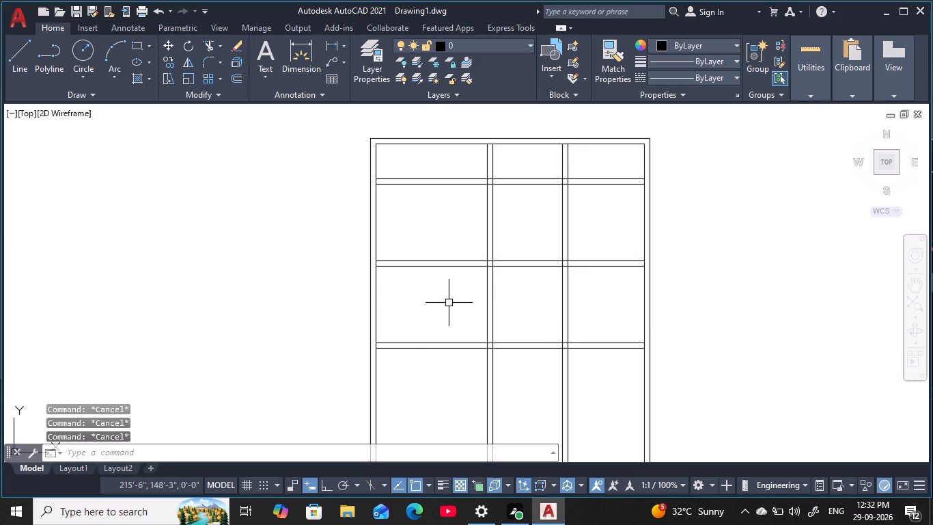
left_click_drag(535, 394, 533, 170)
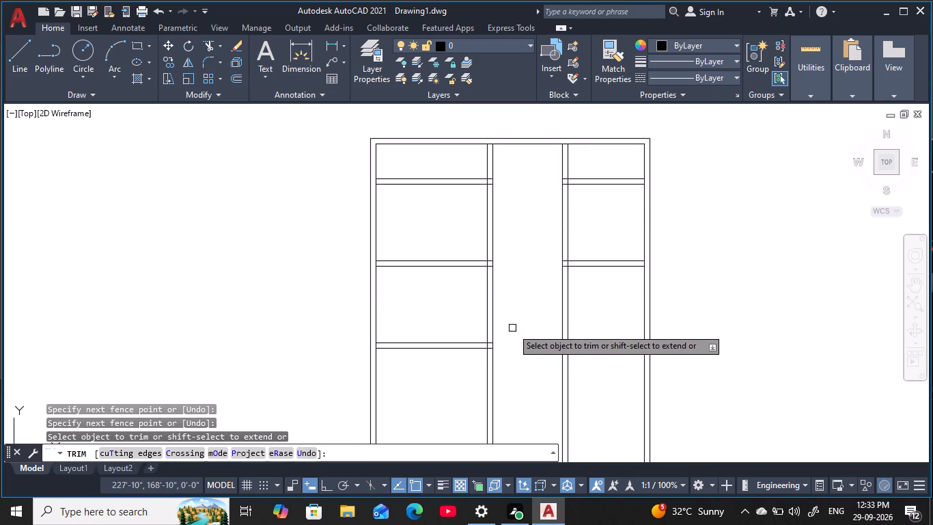
Remove the third horizontal partition from the left bay, erasing its leftover stubs inside the vertical partition too.
left_click_drag(466, 369, 460, 327)
scroll(486, 345, "up", 2)
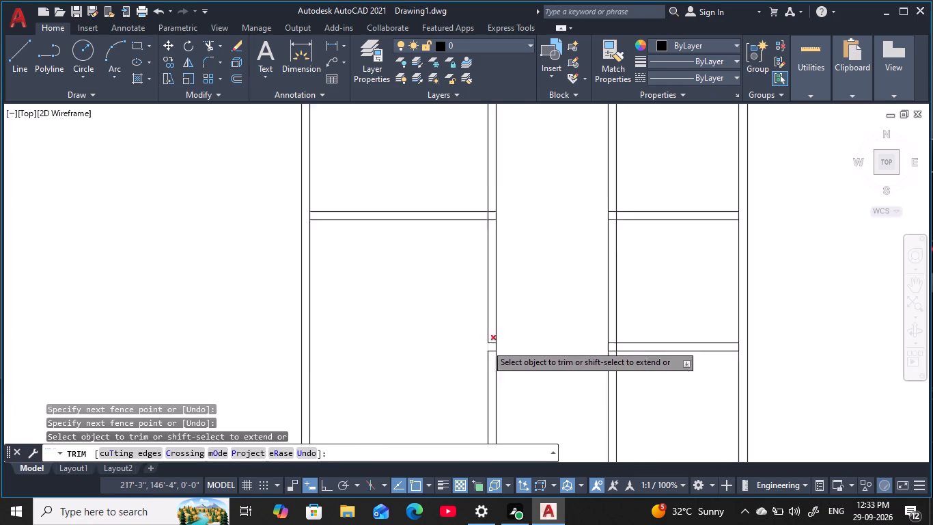
scroll(486, 345, "up", 2)
key("Escape")
key("Escape")
key("Escape")
key("Escape")
left_click(464, 306)
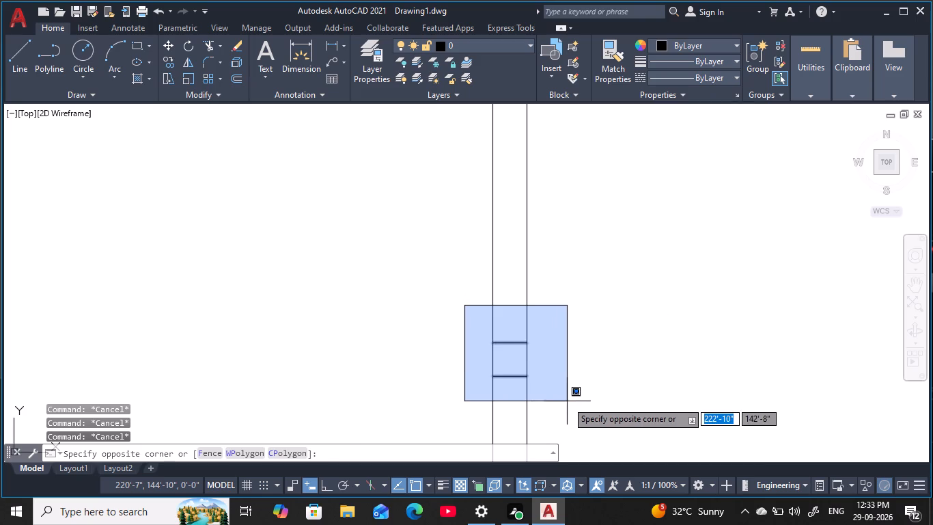
left_click(567, 401)
key("Delete")
Offset the lower line of the left bay's second horizontal partition 5' downward.
scroll(572, 364, "down", 2)
scroll(570, 280, "down", 2)
middle_click_drag(570, 280, 514, 305)
key("Escape")
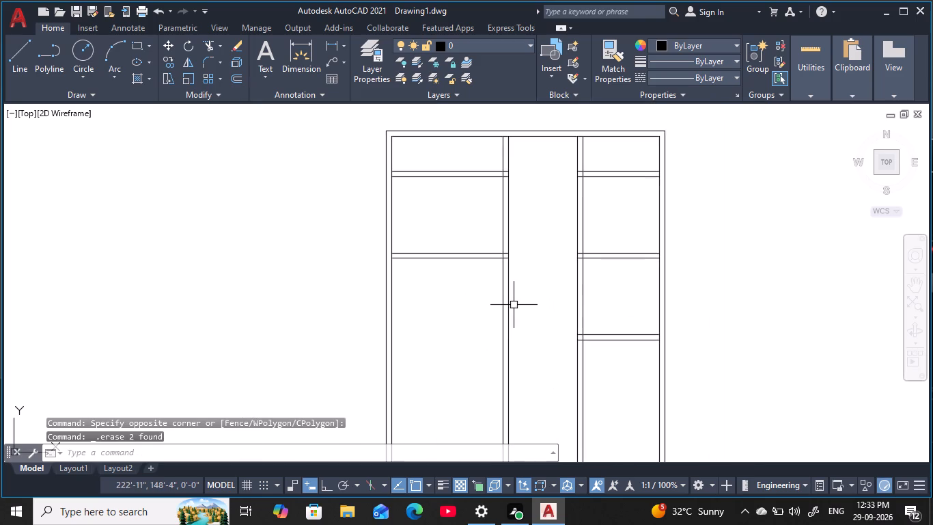
key("Escape")
key("Escape")
key("Escape")
middle_click_drag(535, 313, 518, 285)
key("Escape")
key("Escape")
key("Escape")
key("Escape")
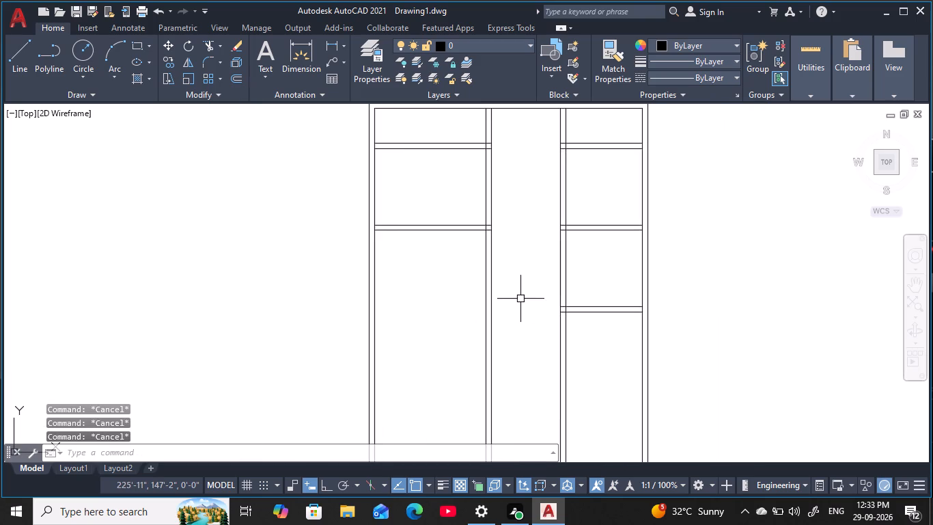
key("Escape")
key("Escape")
scroll(516, 343, "down", 1)
middle_click_drag(514, 349, 514, 294)
key("Escape")
key("Escape")
type("o")
key("space")
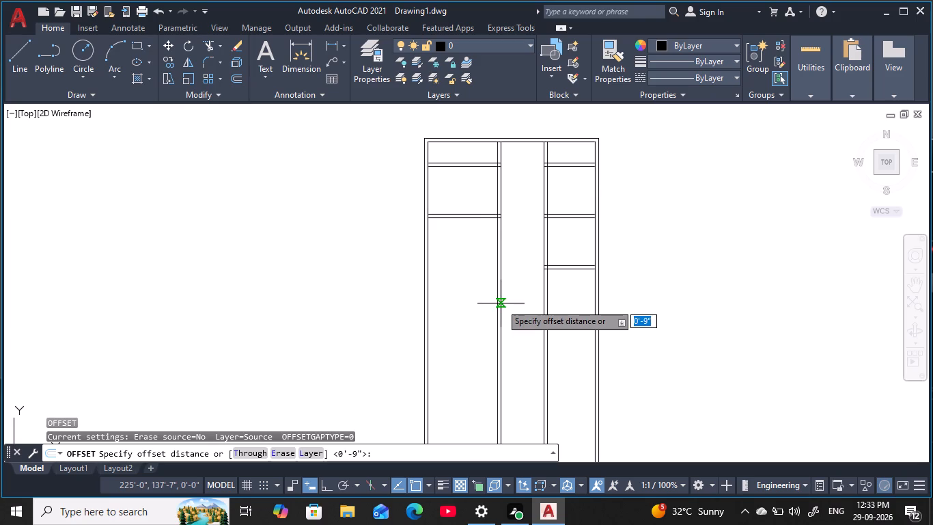
type("5'")
key("space")
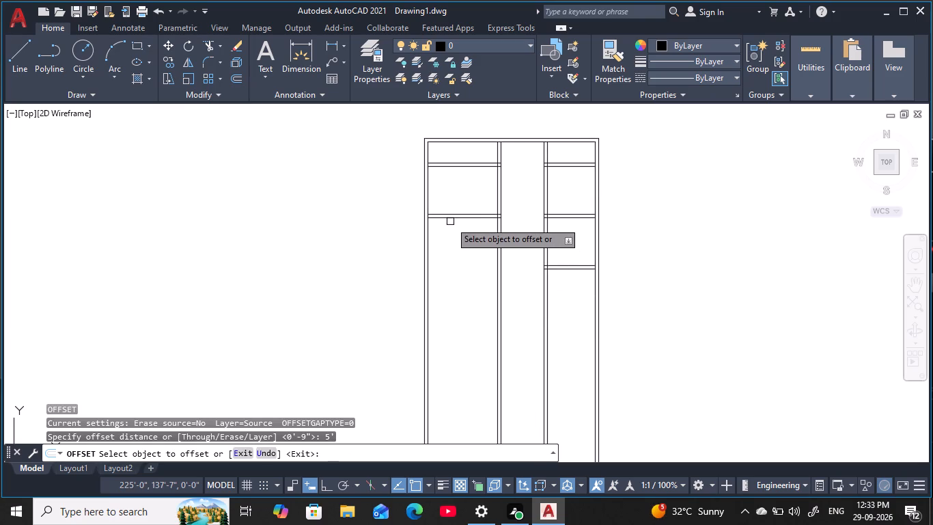
left_click(452, 218)
left_click(463, 352)
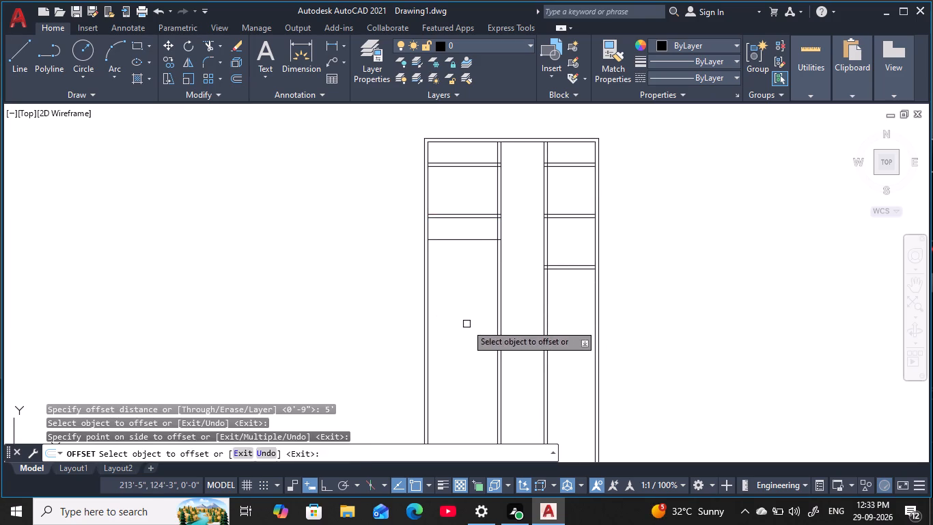
key("Escape")
key("Escape")
key("Escape")
key("Escape")
Offset the new left-bay line 9" downward to give this partition its wall thickness.
type("o 9")
key("space")
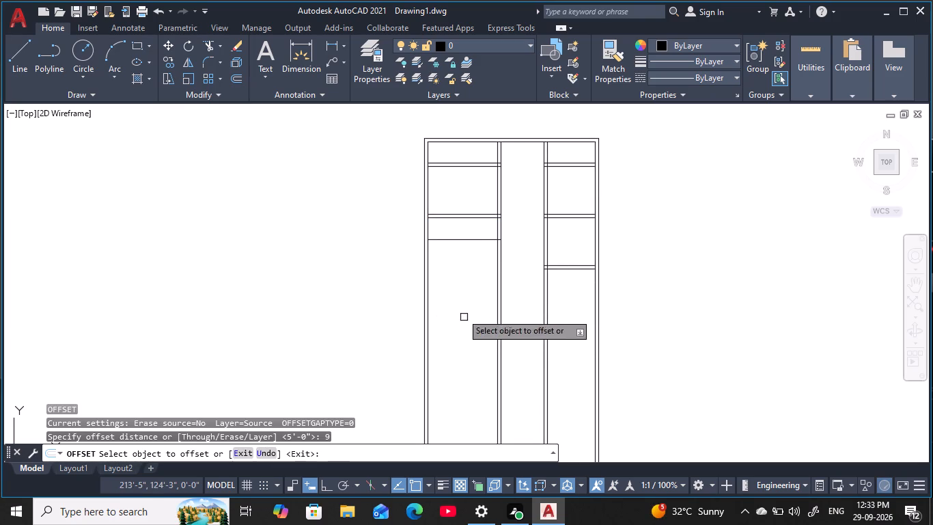
left_click(451, 241)
left_click(462, 350)
key("Escape")
key("Escape")
key("Escape")
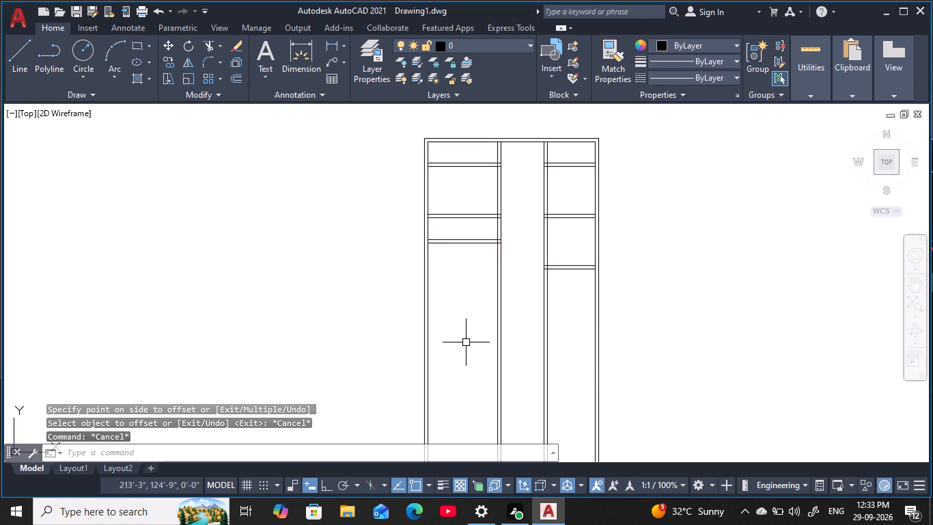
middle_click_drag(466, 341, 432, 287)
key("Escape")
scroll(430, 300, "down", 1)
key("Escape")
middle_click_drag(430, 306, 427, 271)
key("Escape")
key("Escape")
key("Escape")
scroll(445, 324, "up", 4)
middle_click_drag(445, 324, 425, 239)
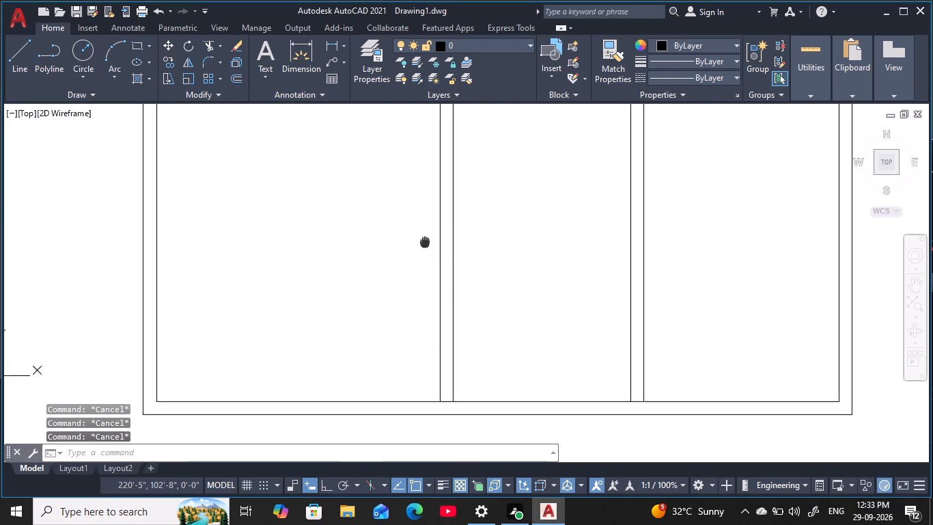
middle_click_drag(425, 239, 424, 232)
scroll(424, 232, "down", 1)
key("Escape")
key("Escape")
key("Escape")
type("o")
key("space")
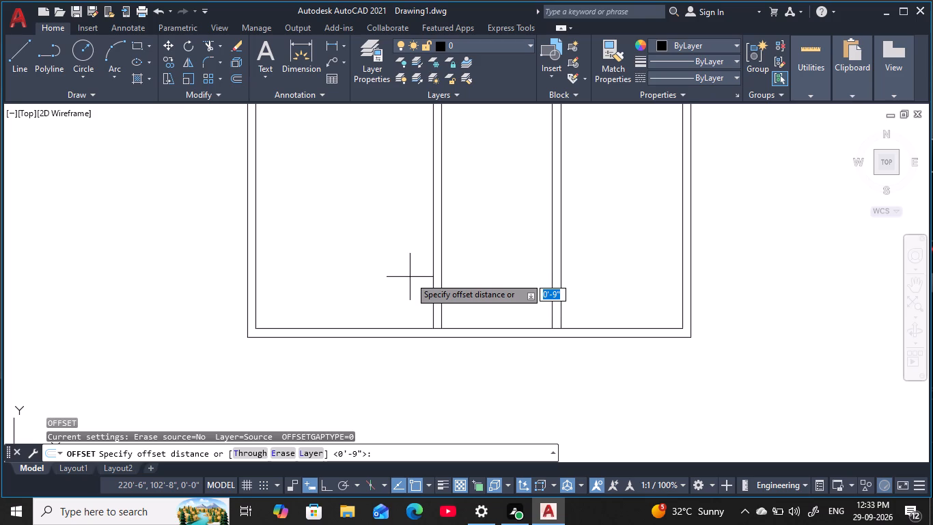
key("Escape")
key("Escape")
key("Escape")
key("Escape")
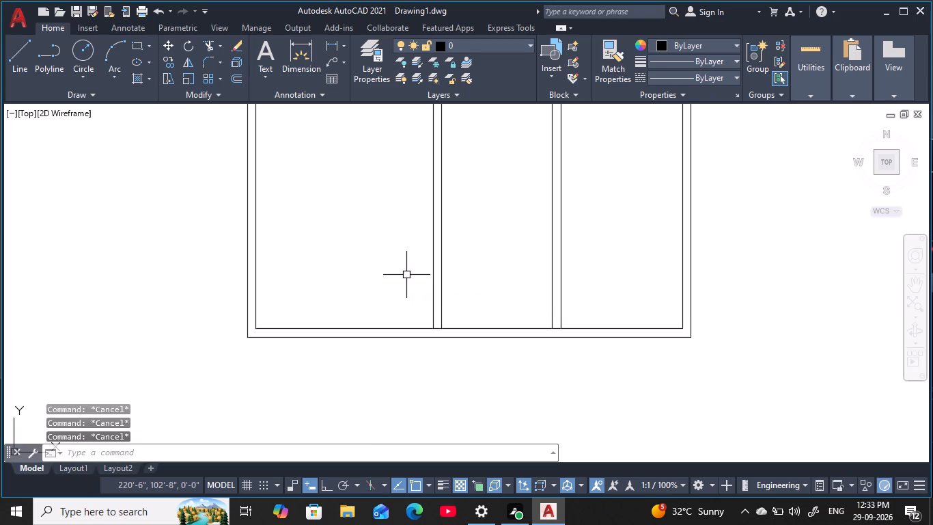
Offset the bottom wall's inner line 17' upward.
type("o 17'")
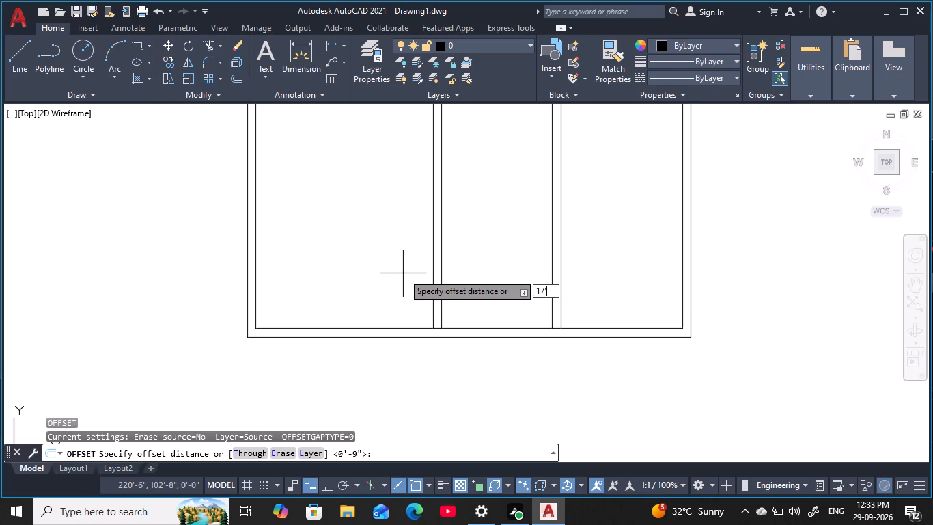
key("space")
left_click(410, 328)
middle_click_drag(380, 170, 390, 287)
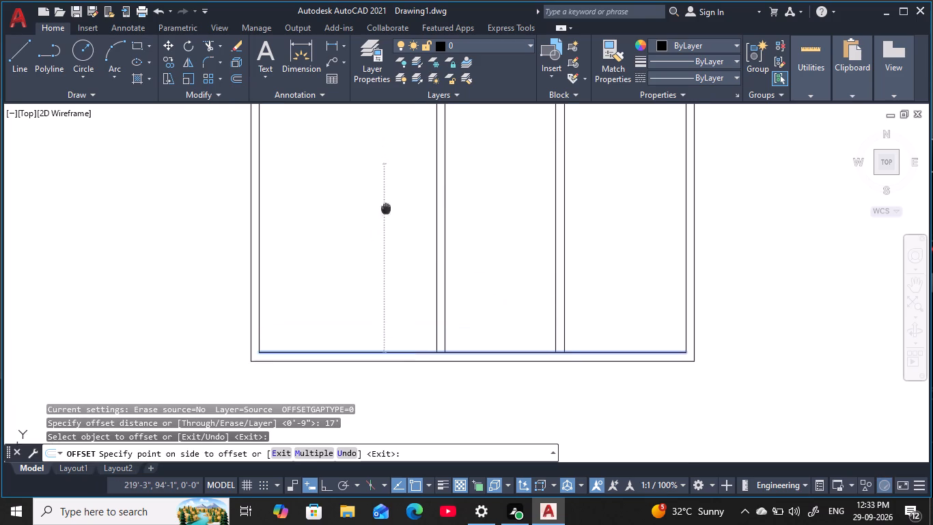
middle_click_drag(390, 287, 386, 338)
left_click(380, 204)
key("Escape")
key("Escape")
key("Escape")
Offset the new horizontal line 9" upward to give this lower partition its wall thickness.
type("o")
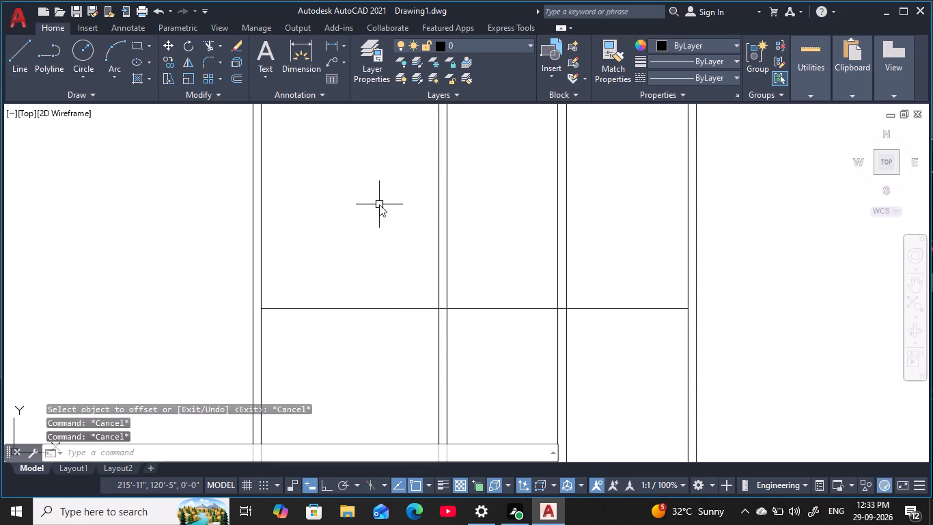
key("space")
type("9")
key("space")
left_click(376, 308)
left_click(358, 205)
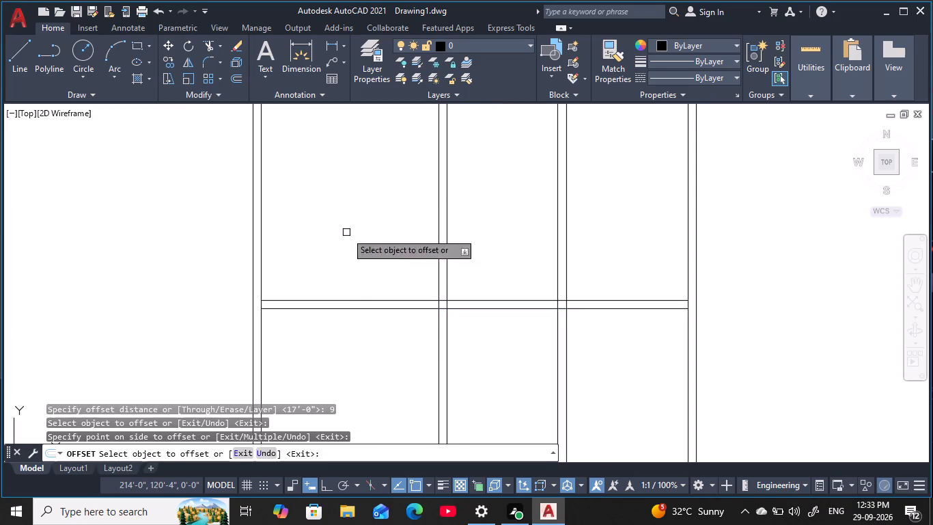
middle_click_drag(349, 241, 351, 328)
key("Escape")
key("Escape")
key("Escape")
key("Escape")
key("Escape")
key("Escape")
key("Escape")
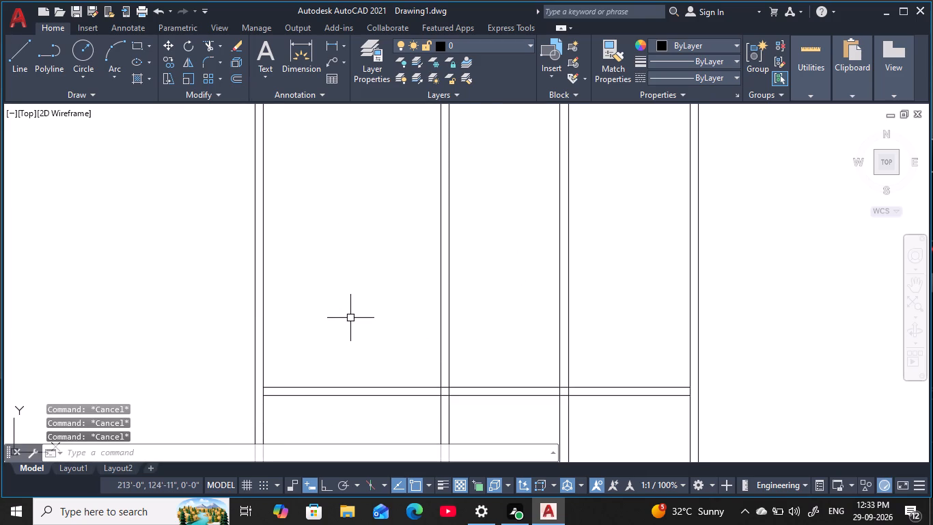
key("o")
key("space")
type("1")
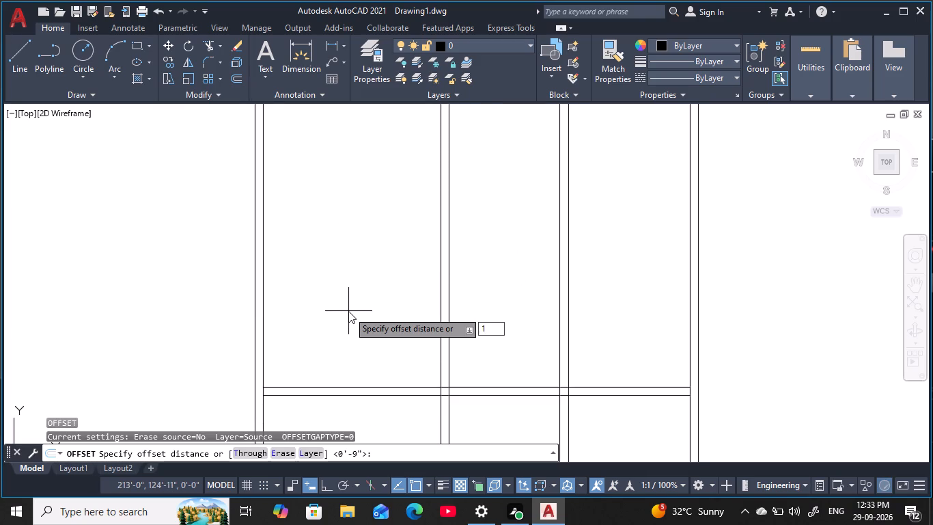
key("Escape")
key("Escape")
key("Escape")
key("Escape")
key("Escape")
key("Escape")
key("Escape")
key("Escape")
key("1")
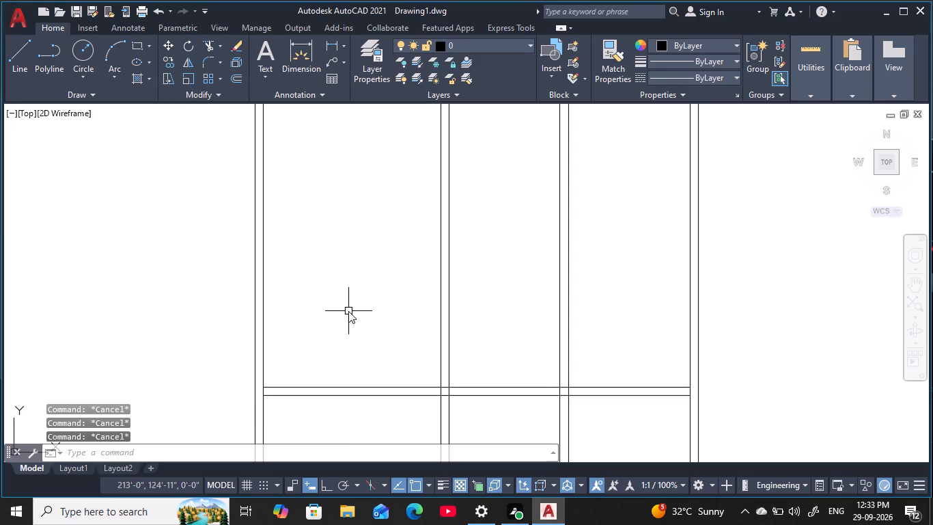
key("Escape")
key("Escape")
Offset the upper line of the full-width lower partition 10' upward.
type("o 1")
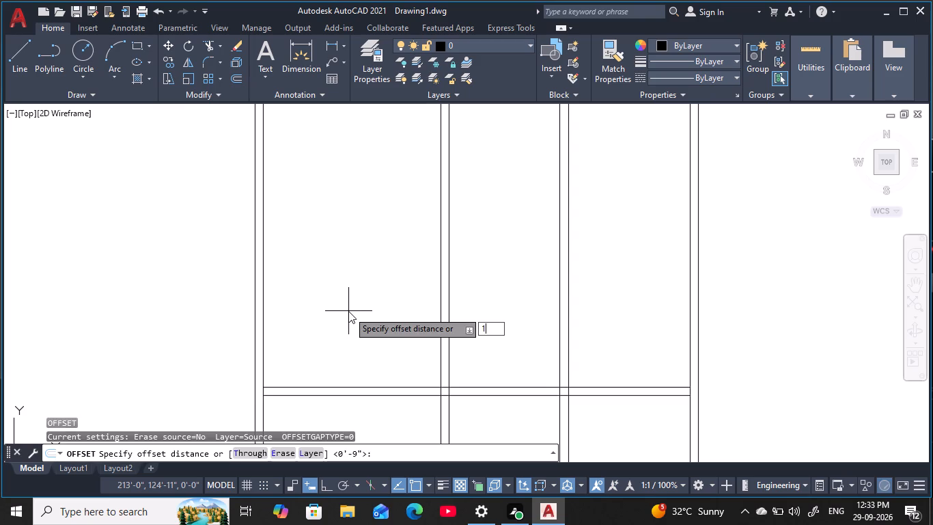
key("0")
type("'")
key("space")
left_click(359, 388)
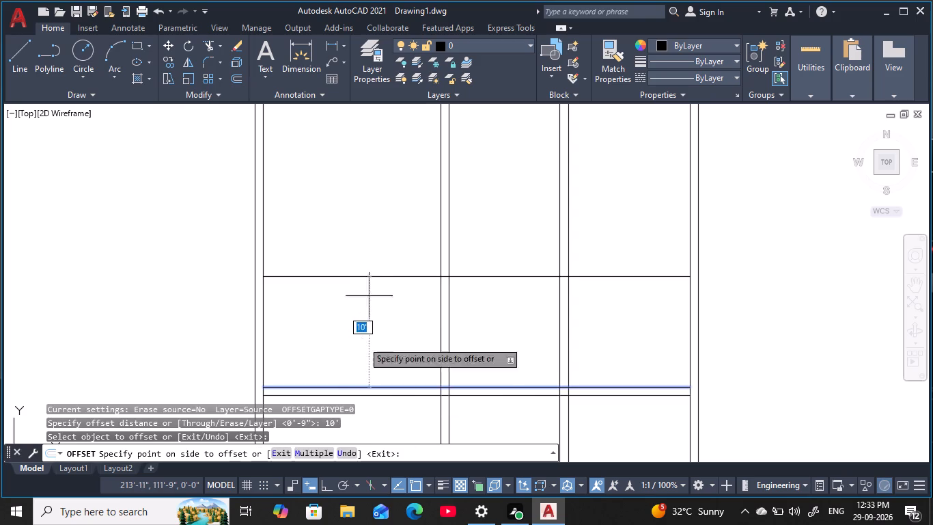
left_click(363, 185)
key("Escape")
key("Escape")
key("Escape")
key("Escape")
key("Escape")
Offset the new full-width horizontal line 9" upward to give this partition its wall thickness.
type("o 9")
key("space")
left_click(365, 277)
left_click(344, 189)
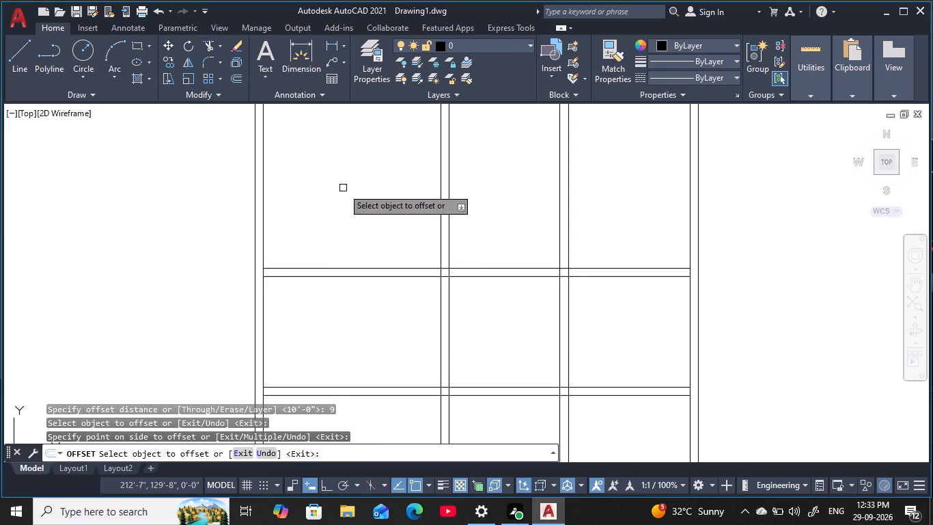
middle_click_drag(344, 188, 345, 293)
scroll(345, 295, "down", 1)
middle_click_drag(347, 284, 348, 315)
key("Escape")
key("Escape")
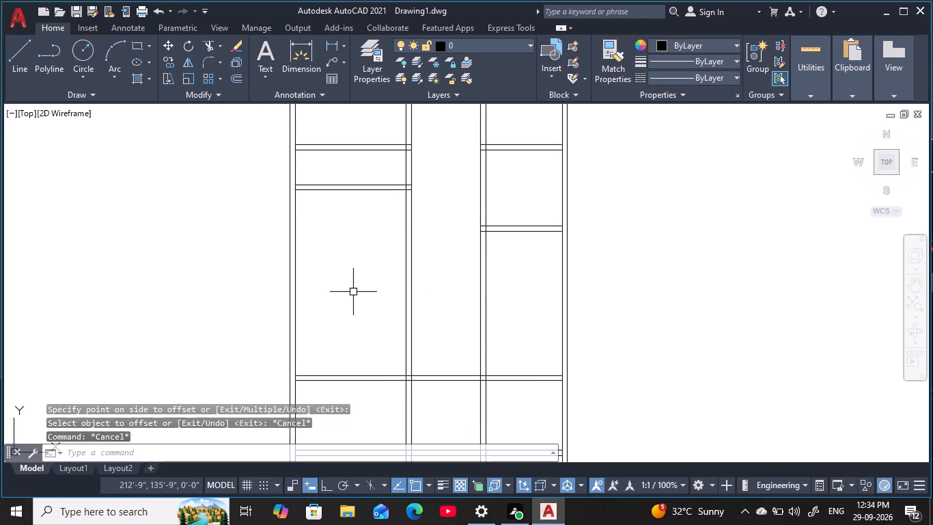
key("Escape")
key("Escape")
key("Escape")
key("Escape")
key("Escape")
key("Escape")
key("Escape")
Offset the lower line of the left bay's third horizontal partition 7' downward.
type("o")
key("space")
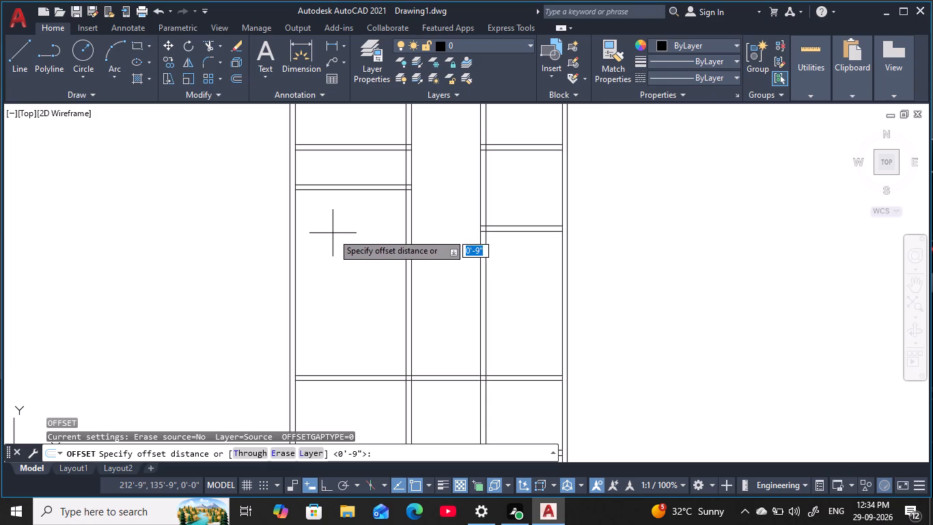
type("7'")
key("space")
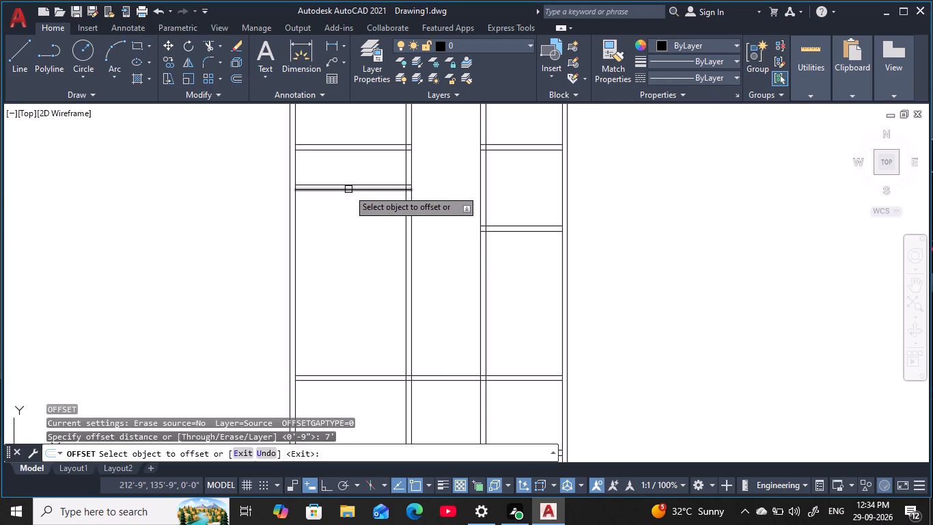
left_click(344, 192)
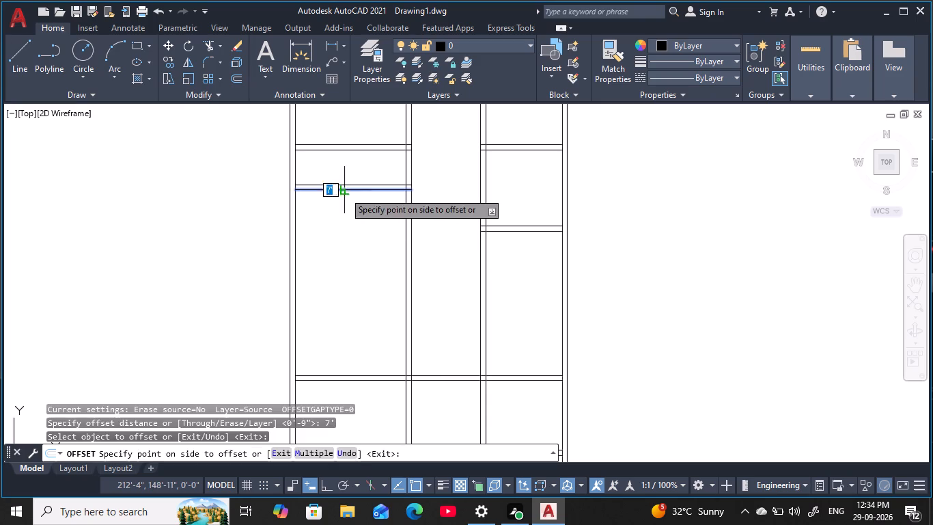
left_click(348, 323)
key("Escape")
key("Escape")
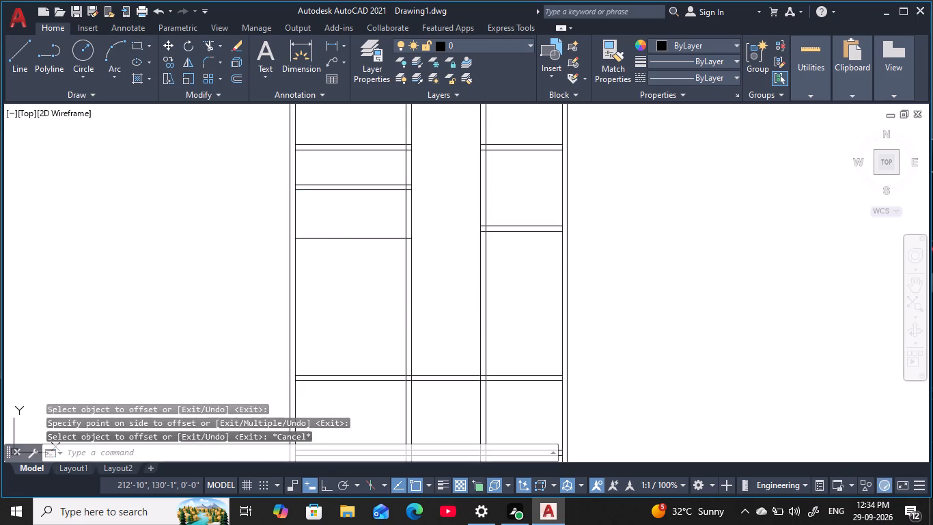
key("Escape")
key("Escape")
key("Escape")
key("Escape")
key("Escape")
key("Escape")
Offset the new left-bay line 9" downward to form the fourth partition's thickness.
type("o")
key("space")
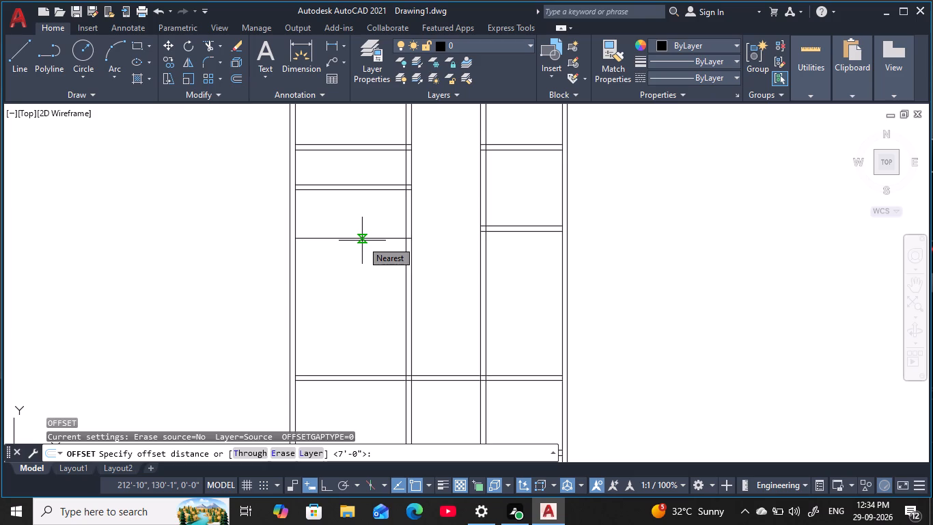
type("9")
key("space")
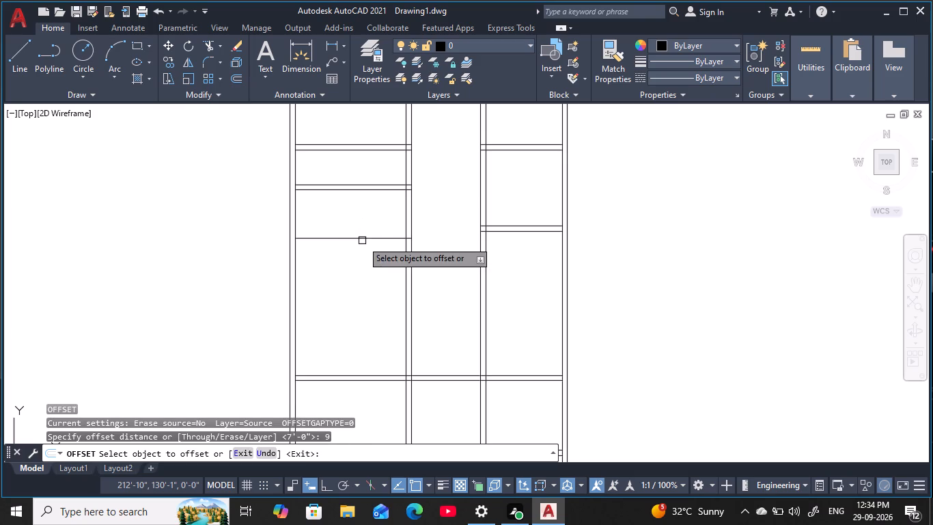
left_click(362, 241)
left_click(367, 303)
key("Escape")
key("Escape")
key("Escape")
key("Escape")
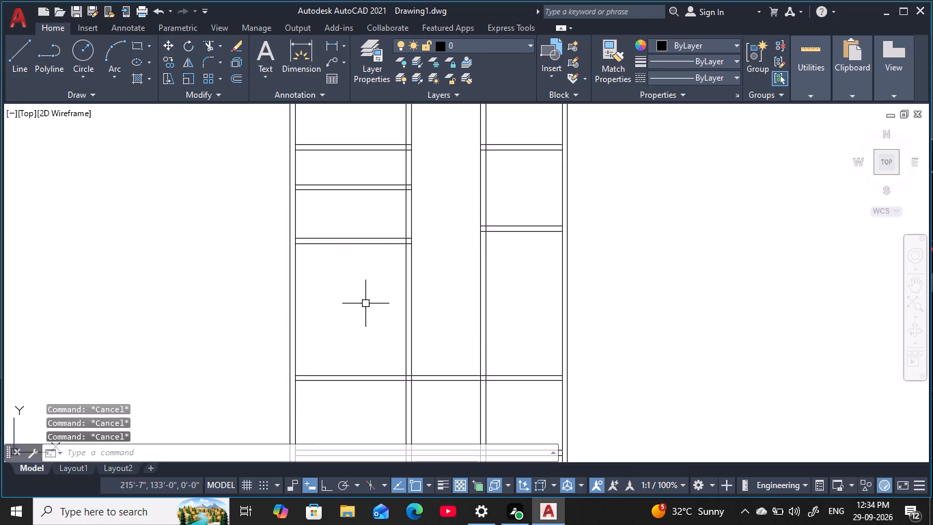
key("Escape")
key("Escape")
key("Escape")
key("Escape")
Offset the lower line of the left bay's fourth partition 6' downward.
type("o")
key("space")
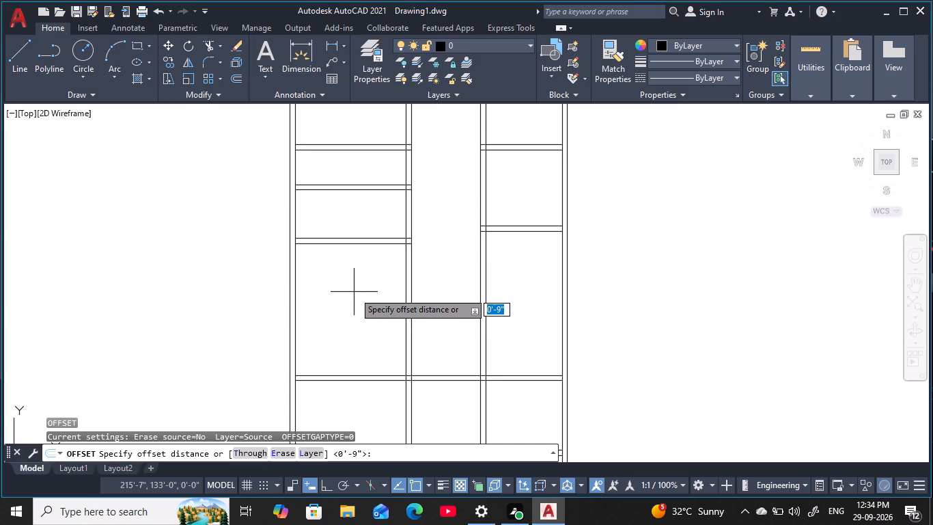
type("6'")
key("space")
left_click(363, 245)
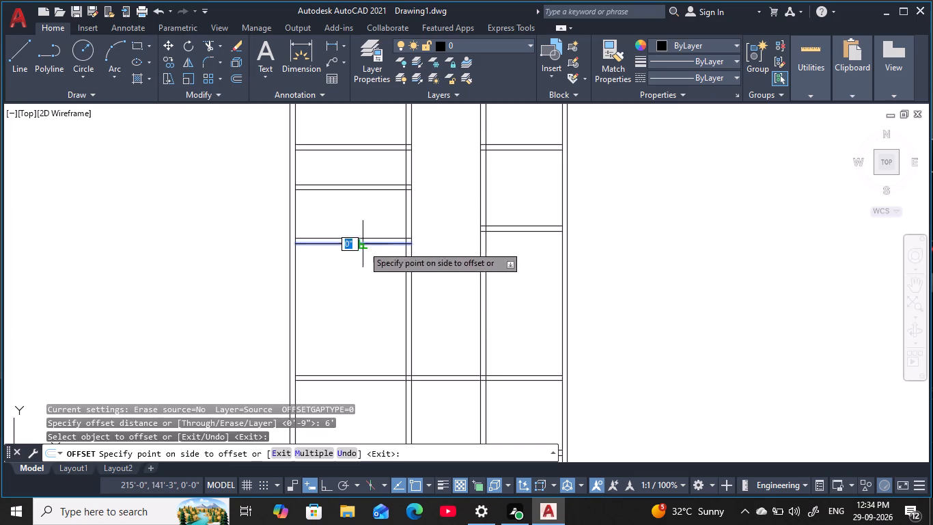
left_click(363, 327)
key("Escape")
key("Escape")
key("Escape")
key("Escape")
key("Escape")
key("Escape")
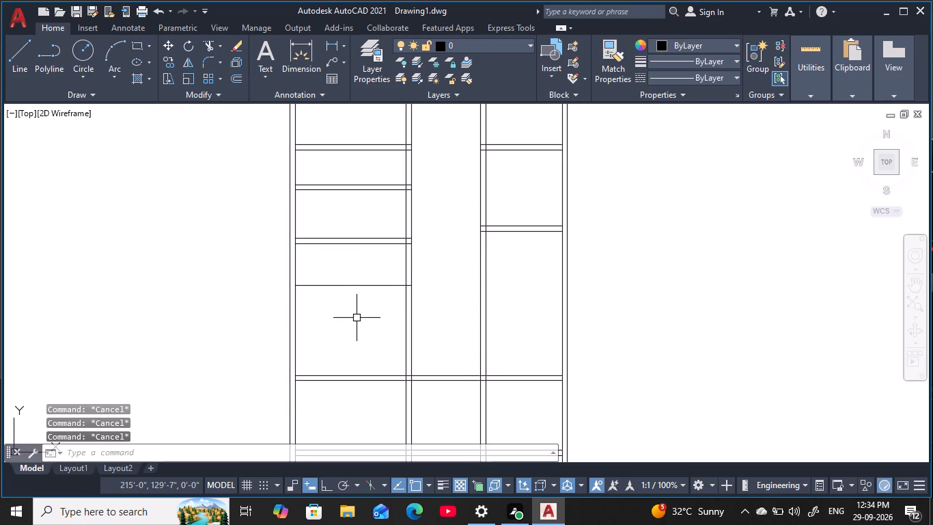
Offset the left outer wall's inner line 5' inward into the left bay.
type("o")
key("space")
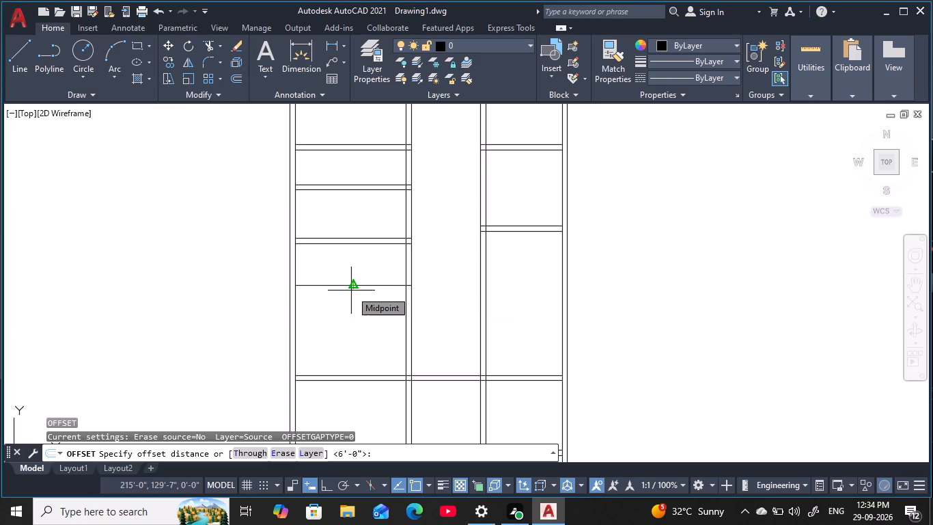
type("5'")
key("space")
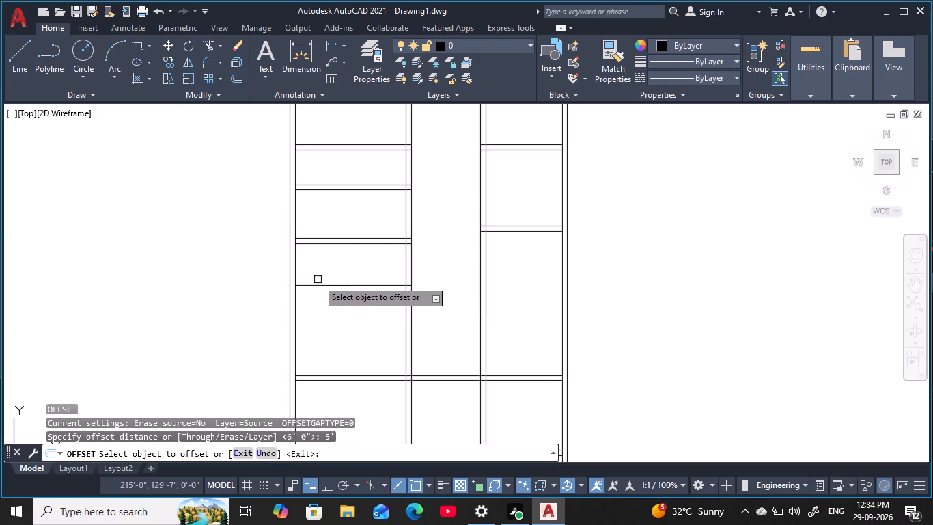
left_click(296, 276)
left_click(378, 276)
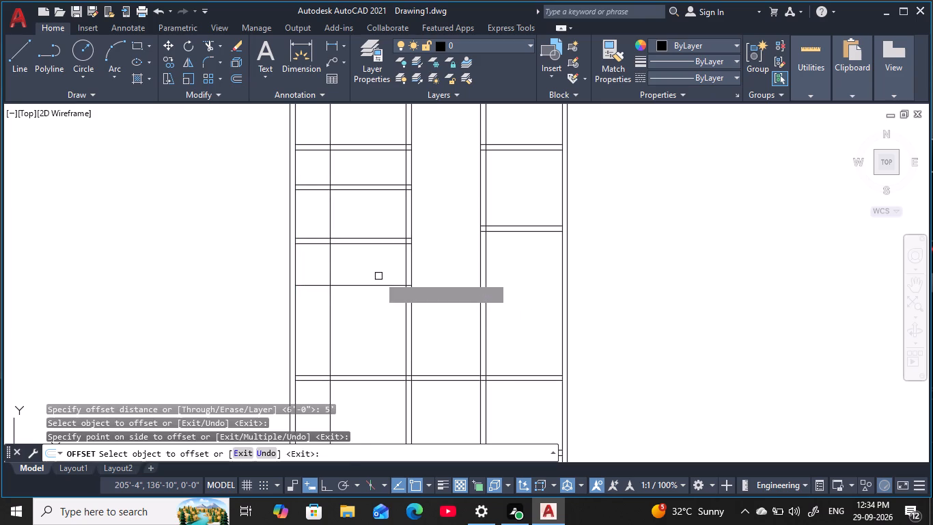
key("Escape")
key("Escape")
key("Escape")
key("Escape")
key("Escape")
key("Escape")
key("Escape")
key("Escape")
key("Escape")
key("Escape")
key("Escape")
key("Escape")
key("Escape")
Offset the new vertical line 9" to the right to give this partition its wall thickness.
type("o")
key("space")
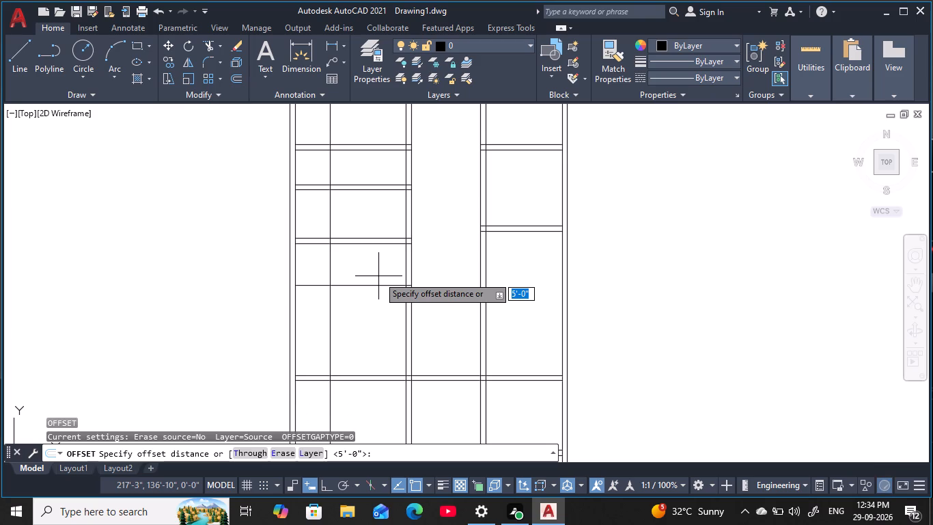
type("9")
key("space")
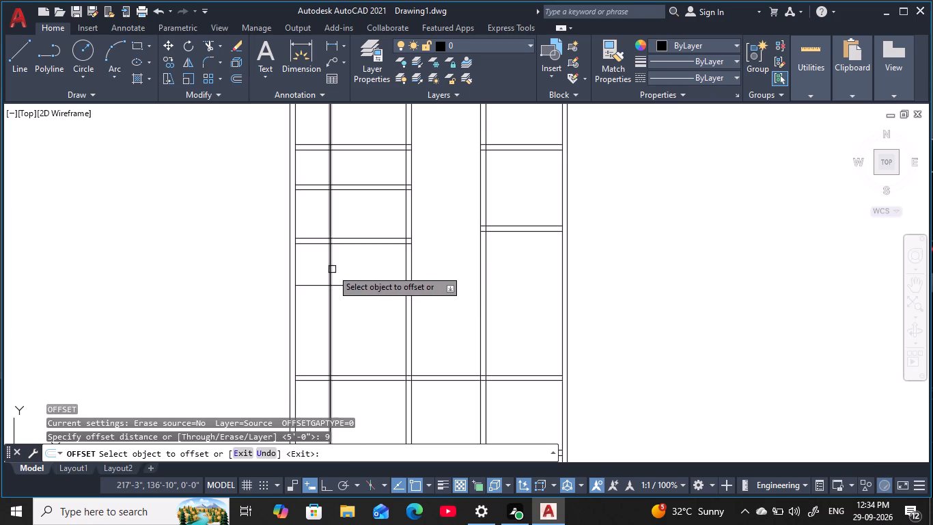
left_click(330, 269)
left_click(380, 273)
key("Escape")
key("Escape")
key("Escape")
key("Escape")
key("Escape")
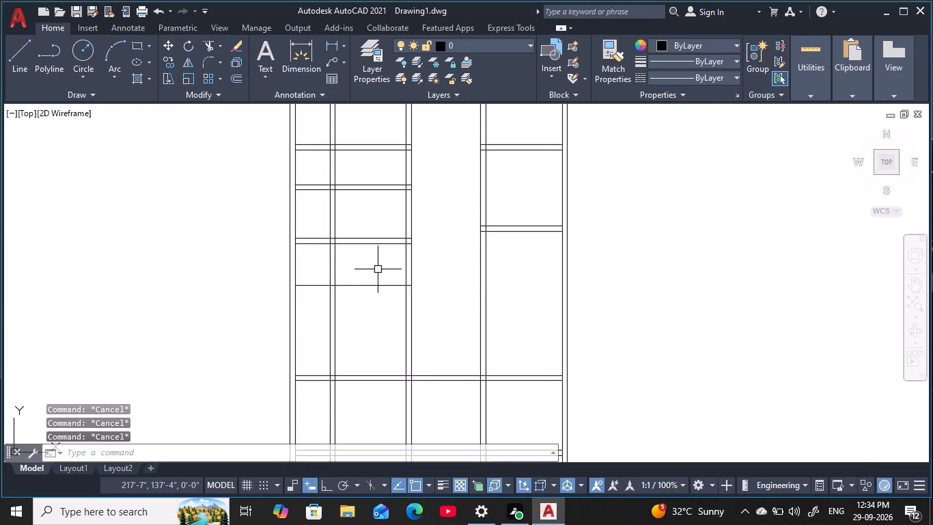
key("Escape")
key("Escape")
Offset the single horizontal line below the left bay's fourth partition 9" downward to complete the fifth partition.
key("o")
key("space")
type("9")
key("space")
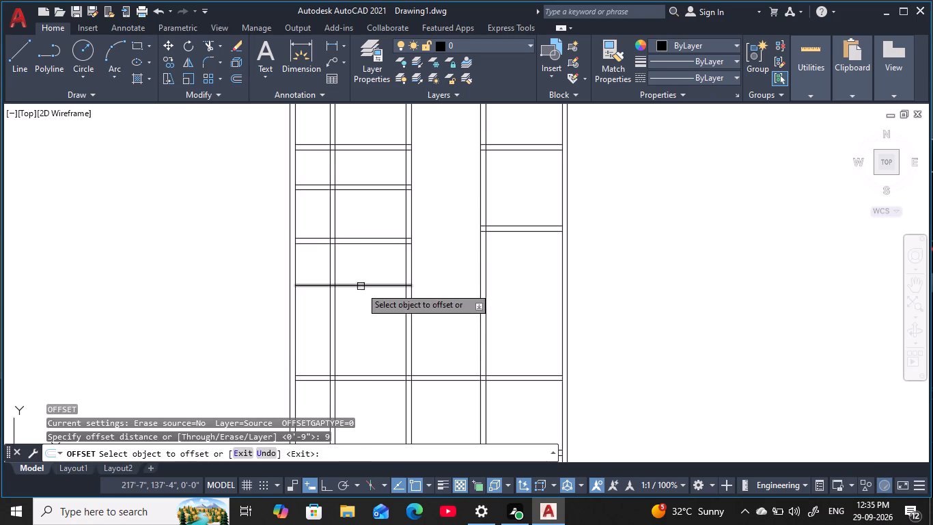
left_click(361, 287)
left_click(367, 324)
key("Escape")
key("Escape")
key("Escape")
key("Escape")
scroll(378, 261, "up", 1)
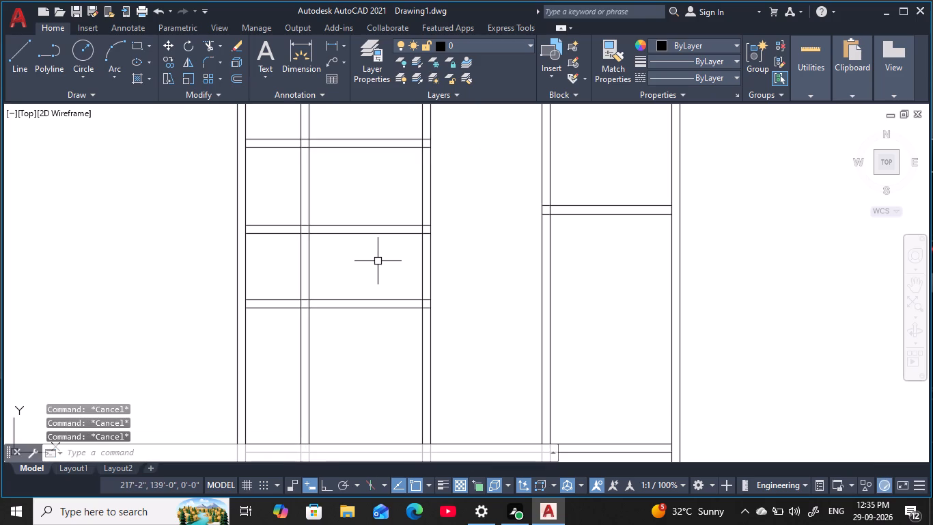
middle_click_drag(378, 262, 378, 278)
scroll(377, 278, "down", 1)
key("Escape")
key("Escape")
key("Escape")
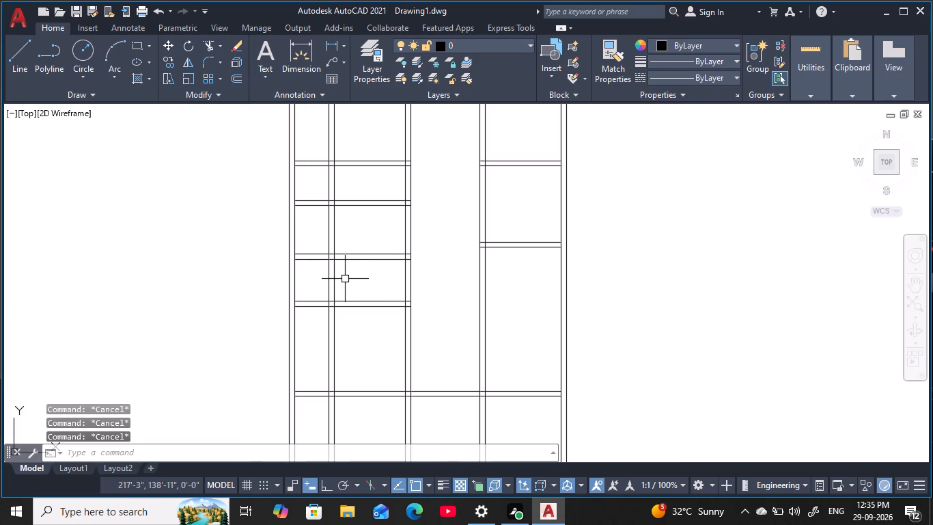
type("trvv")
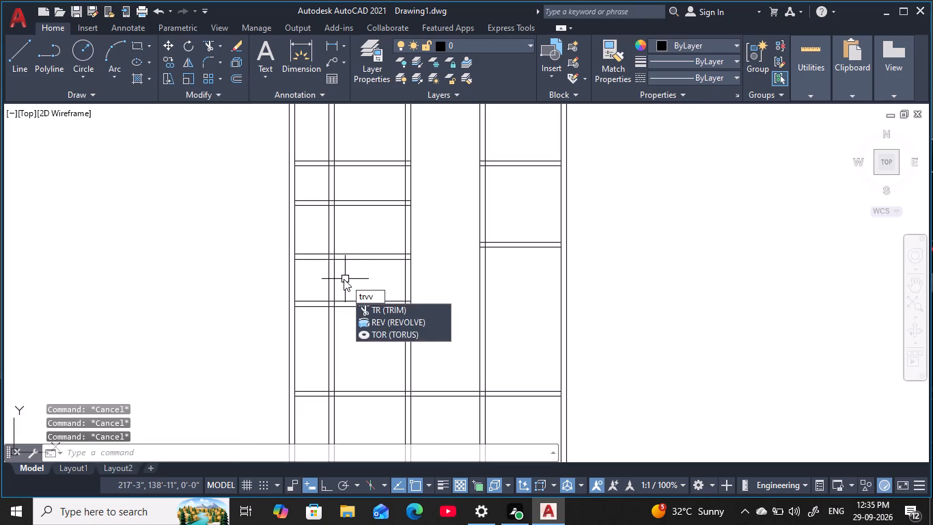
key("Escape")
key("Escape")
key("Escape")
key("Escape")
Trim the fourth partition's lower line and both fifth-partition lines between the new vertical wall and the left bay's right wall.
type("tr")
key("space")
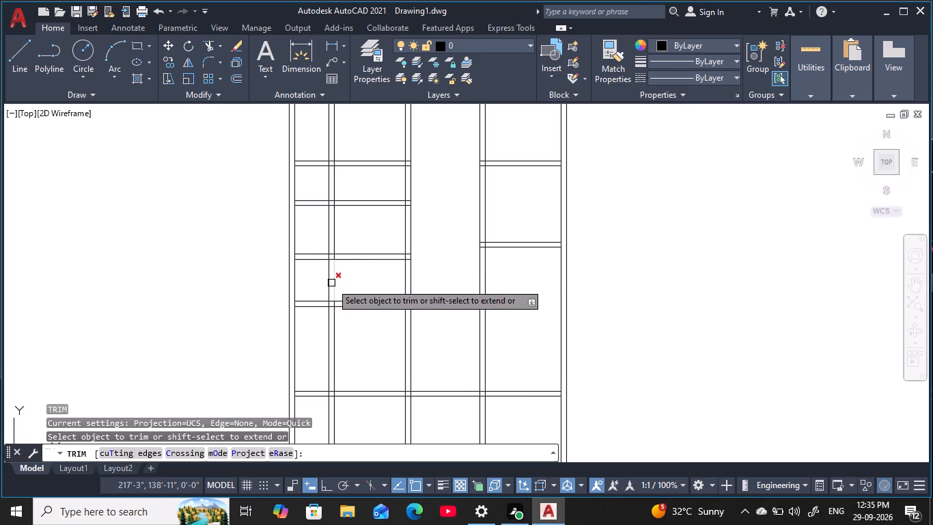
left_click(359, 260)
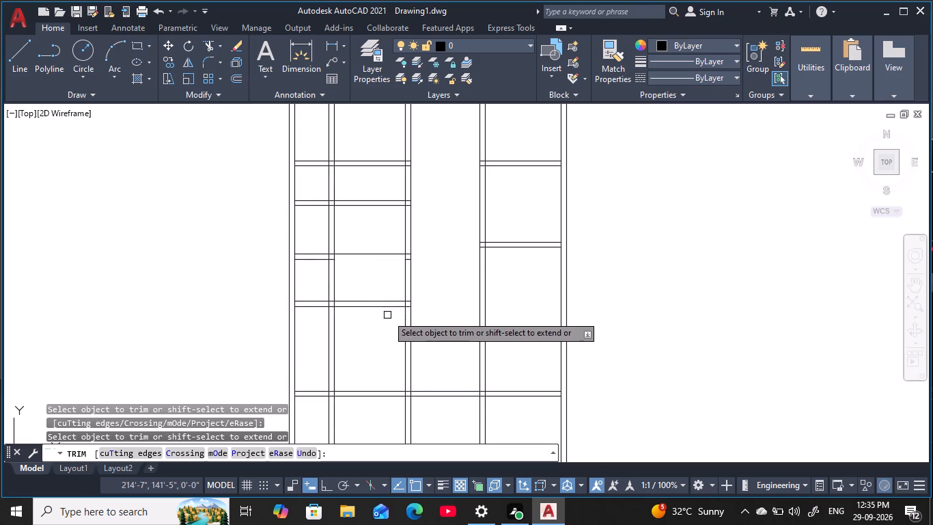
left_click(386, 312)
left_click(380, 297)
Trim both lines of the left bay's right wall between the fourth and fifth partitions.
left_click(388, 295)
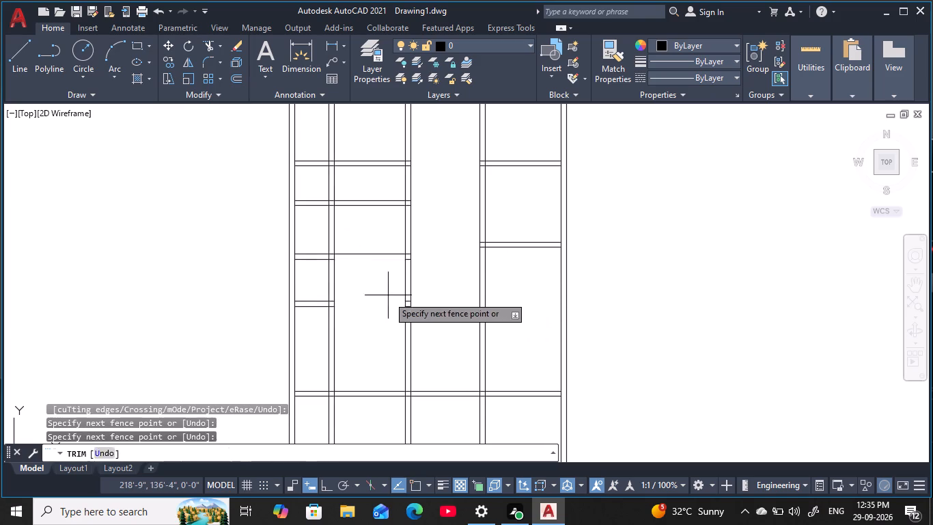
left_click(407, 296)
left_click(415, 312)
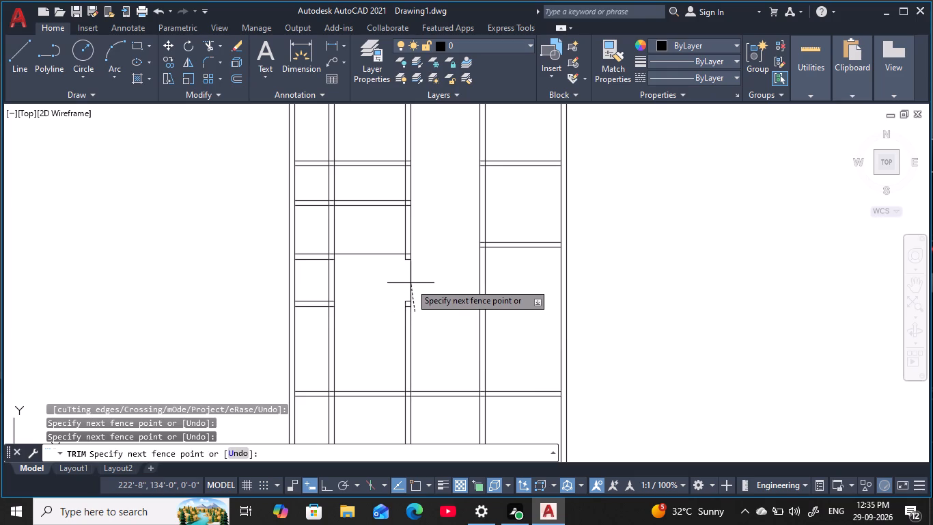
left_click(402, 284)
left_click(405, 288)
left_click(421, 284)
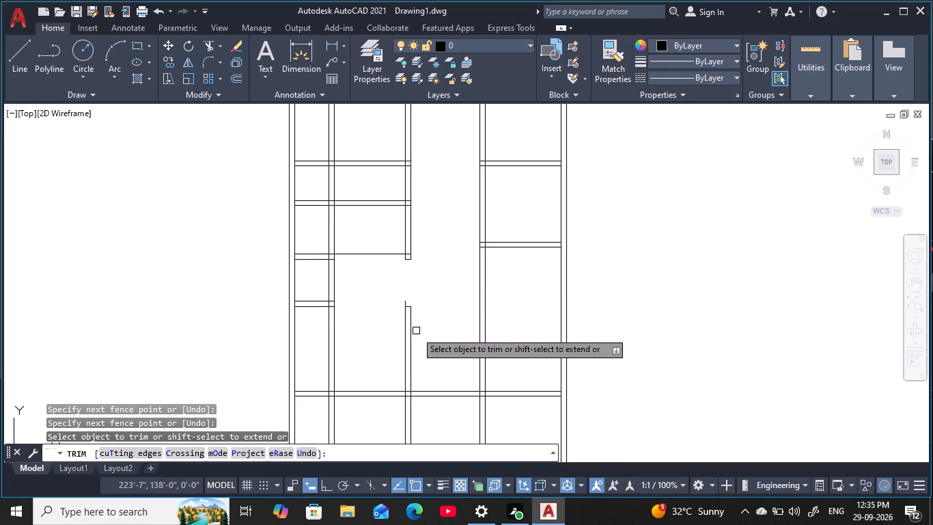
Trim both vertical walls flanking the middle bay down to the upper full-width partition, opening the central hall area.
scroll(447, 359, "down", 1)
middle_click_drag(449, 362, 447, 306)
left_click_drag(438, 308, 423, 312)
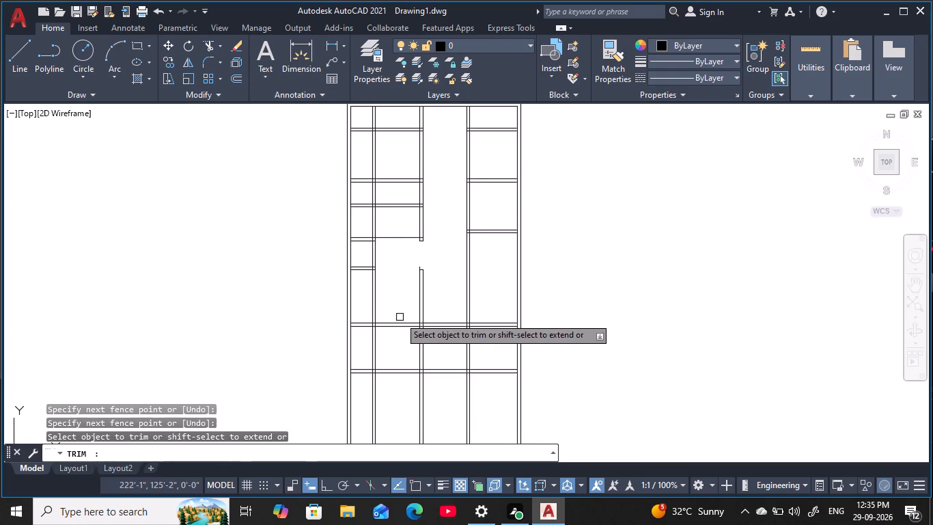
left_click(391, 317)
left_click(432, 300)
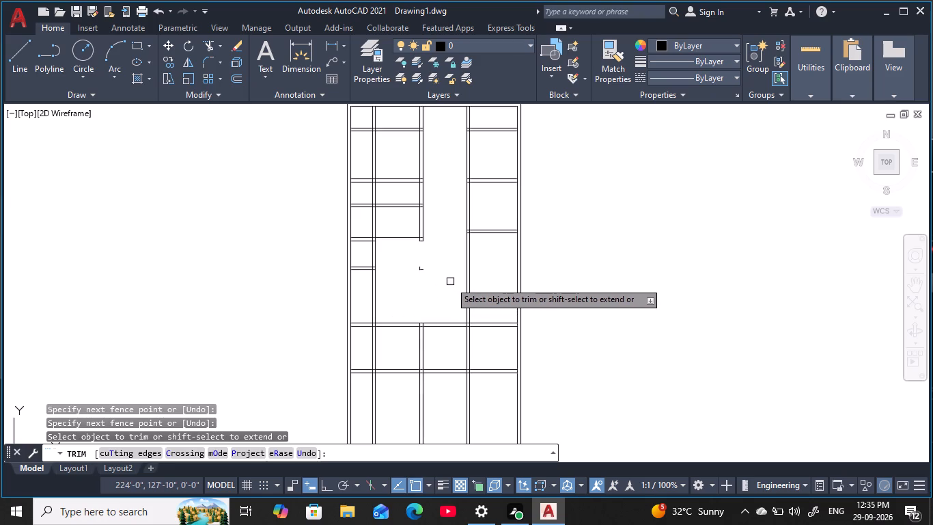
left_click(459, 284)
left_click(479, 284)
Trim both lines of the right bay's topmost horizontal partition.
middle_click_drag(480, 272, 483, 275)
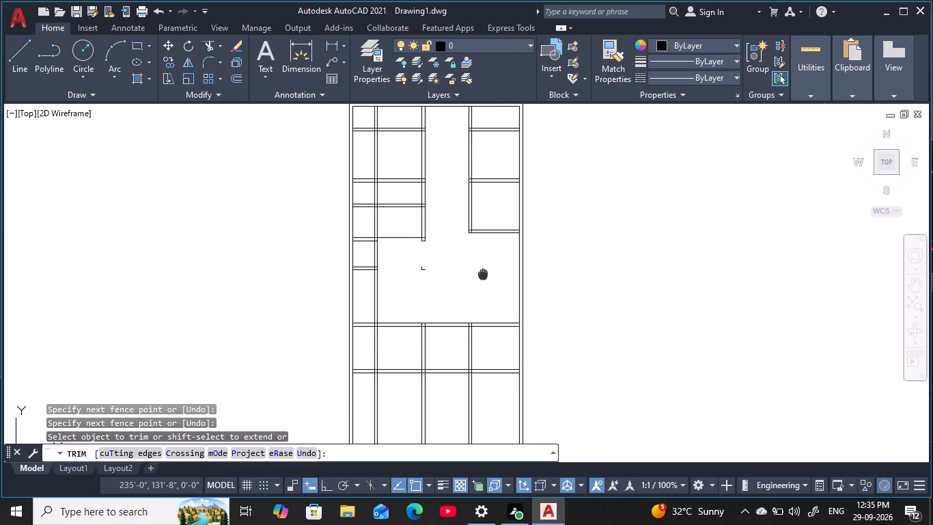
middle_click_drag(483, 275, 475, 320)
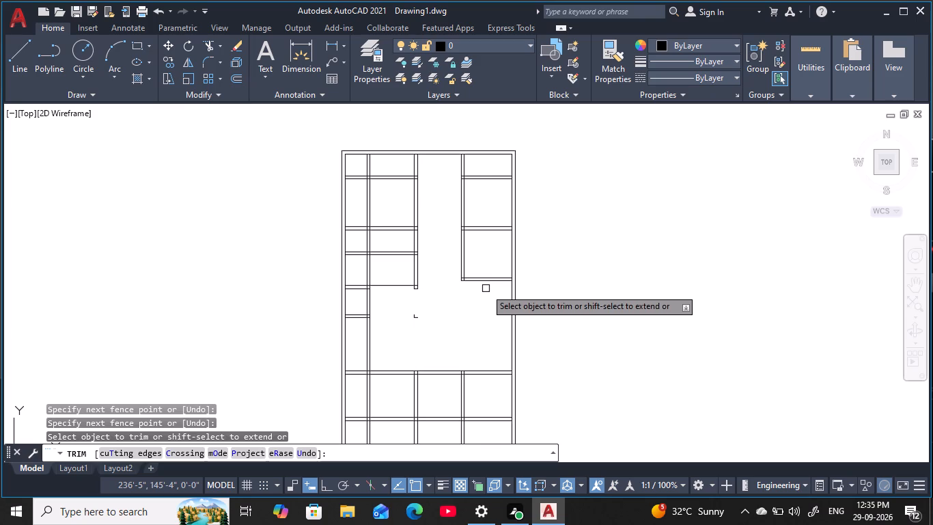
left_click(485, 187)
left_click(482, 165)
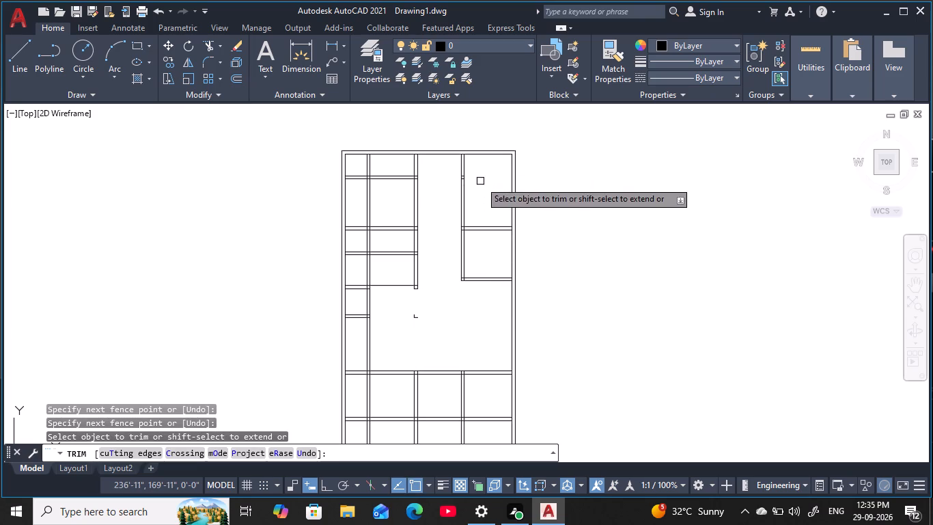
Trim both lines of the left bay's inner vertical wall between the first and third horizontal partitions.
left_click(380, 208)
left_click(350, 215)
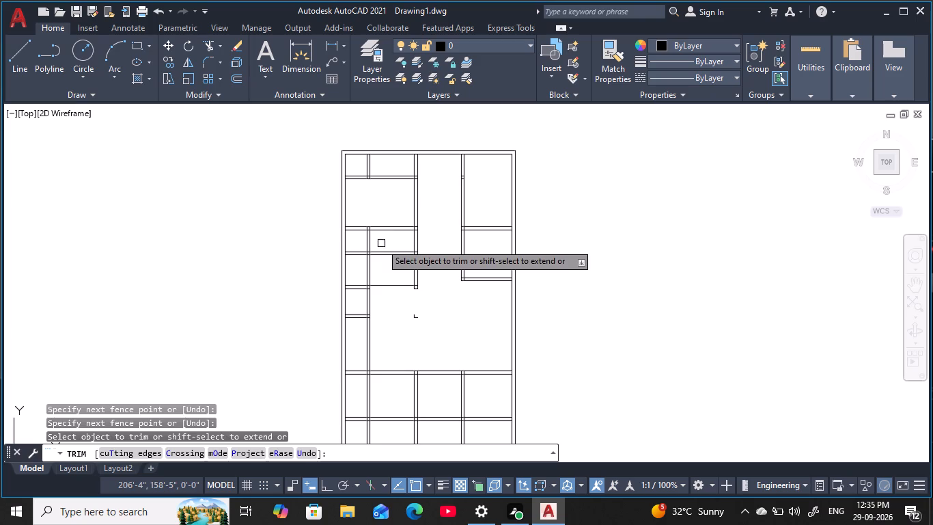
left_click(379, 242)
left_click(357, 247)
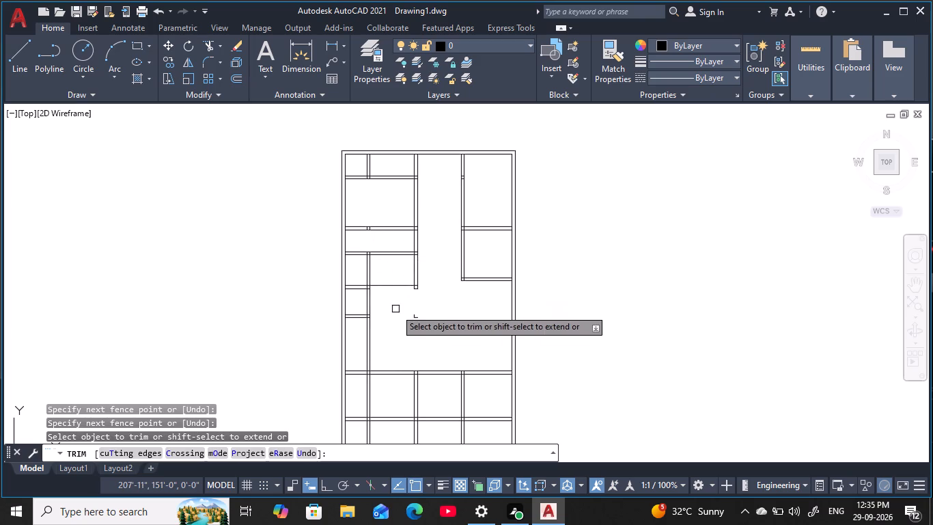
Trim the left bay's right wall below the third partition, along with its leftover stubs at the fourth and fifth partitions.
left_click(429, 269)
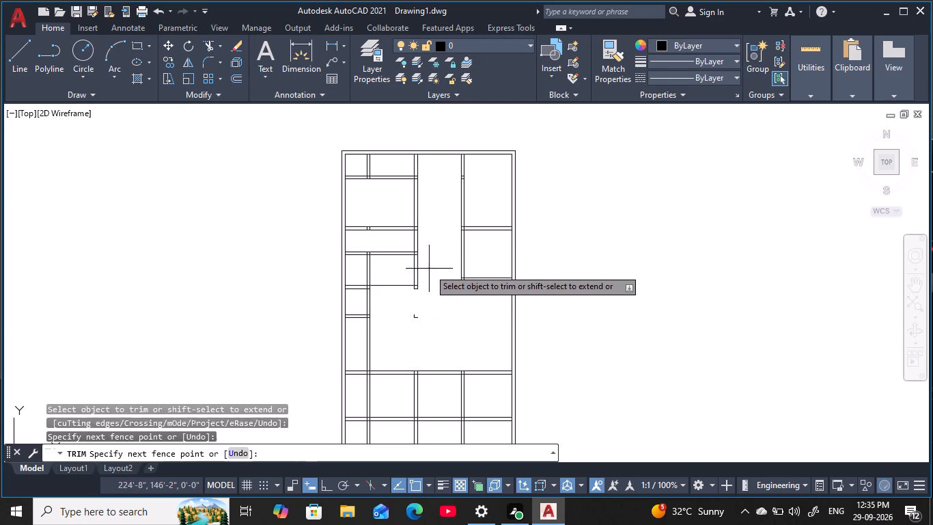
left_click(410, 274)
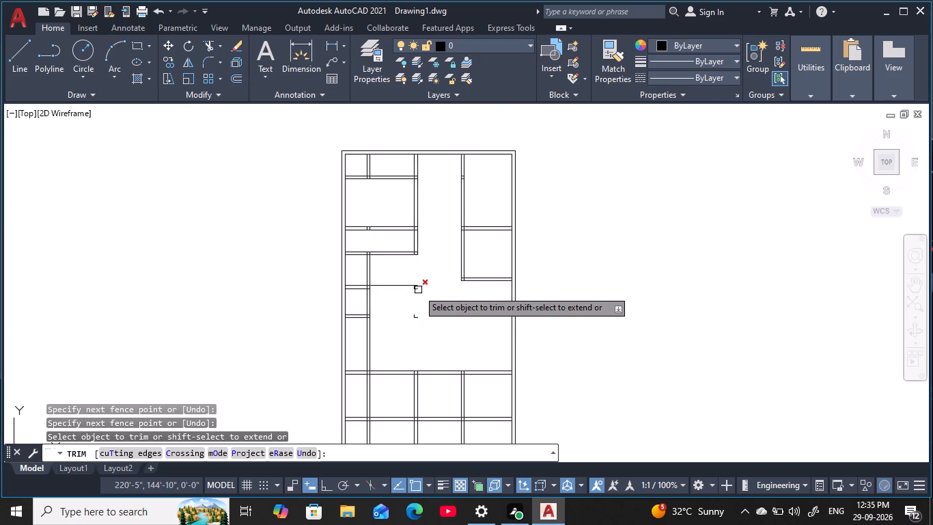
scroll(418, 290, "up", 4)
left_click_drag(416, 281, 382, 290)
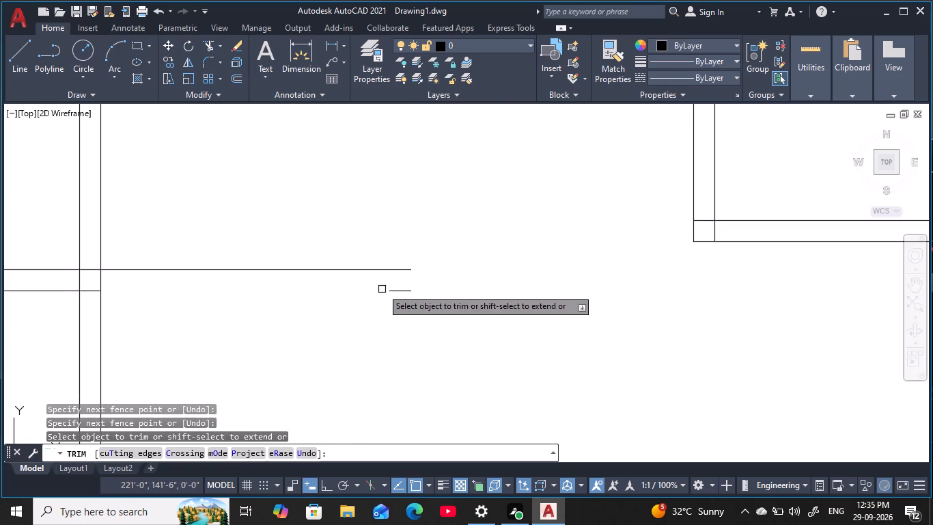
left_click_drag(390, 282, 405, 306)
scroll(405, 307, "down", 2)
middle_click_drag(408, 312, 471, 268)
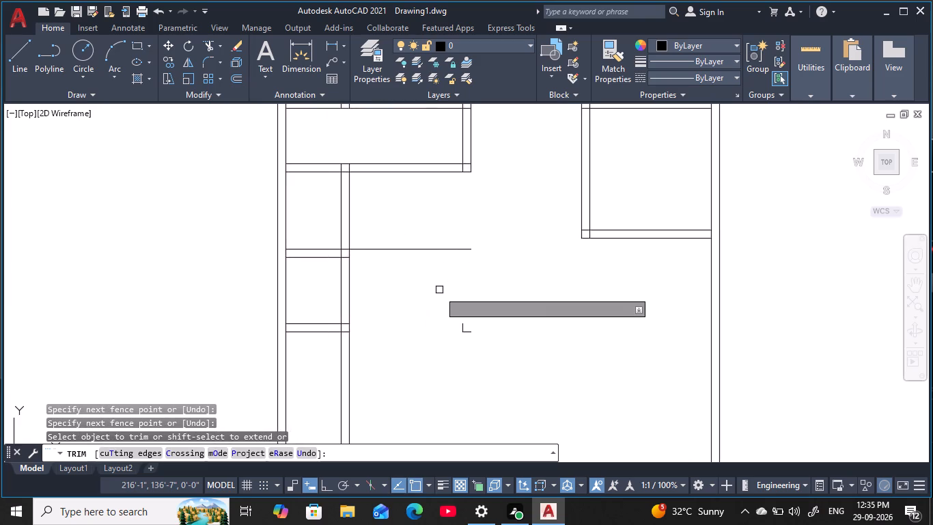
scroll(429, 315, "down", 1)
left_click(464, 338)
left_click(423, 301)
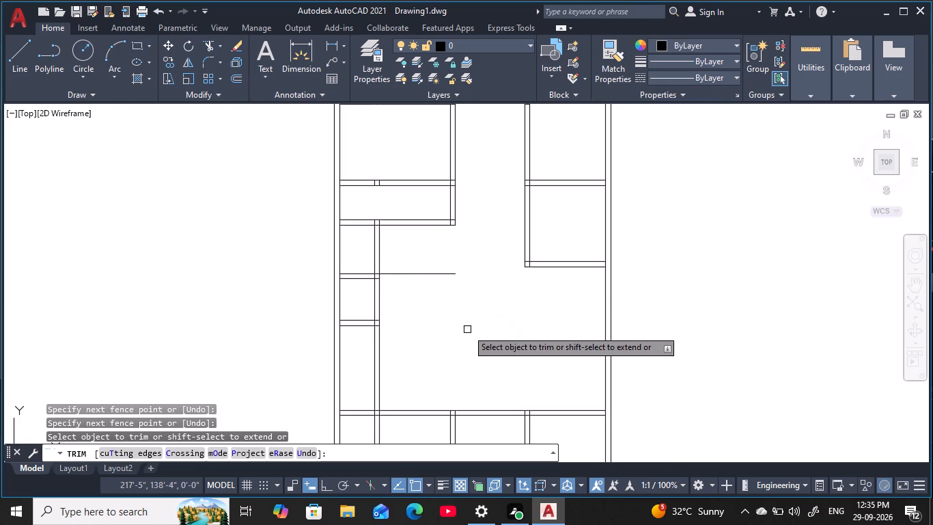
Trim the left bay's inner vertical wall from the fifth partition to the upper full-width partition, and between the third and fourth partitions.
middle_click_drag(450, 359, 440, 303)
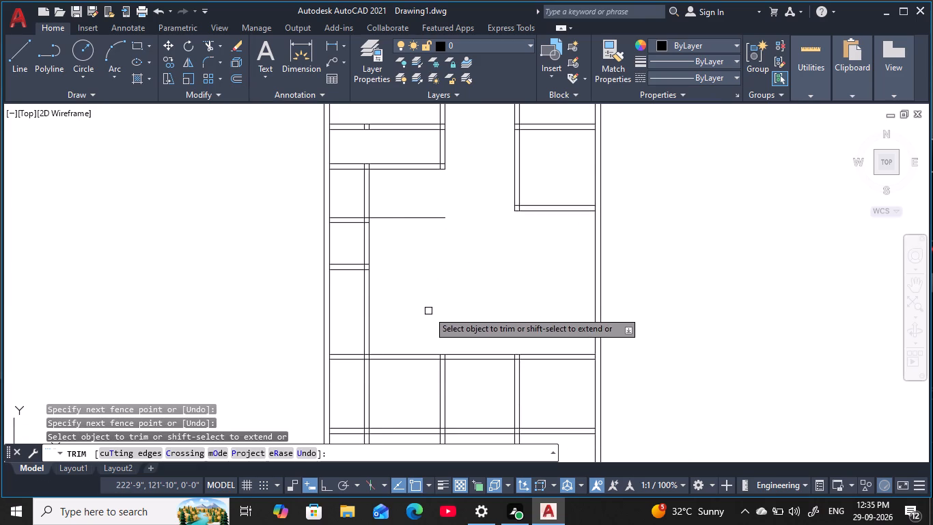
left_click(380, 321)
left_click(359, 321)
middle_click_drag(403, 336, 412, 325)
middle_click_drag(413, 239, 425, 284)
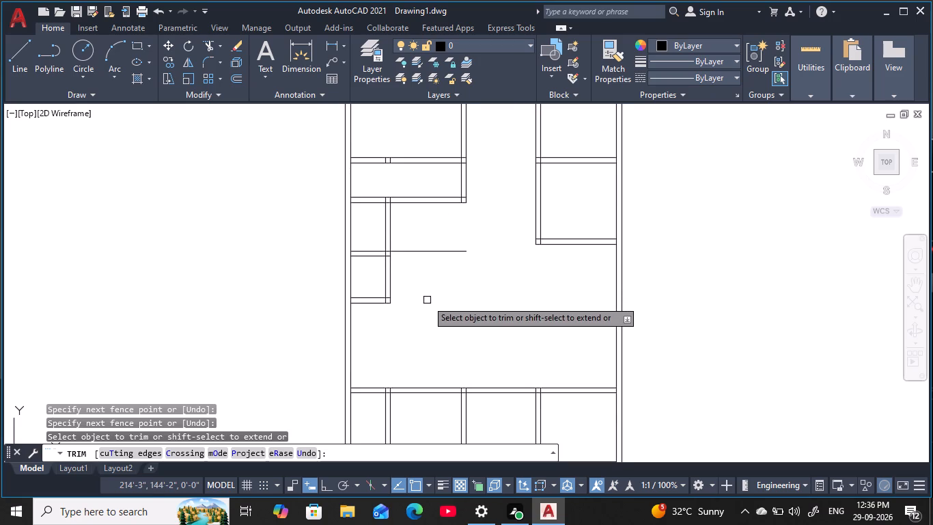
left_click_drag(402, 228, 393, 232)
left_click(366, 237)
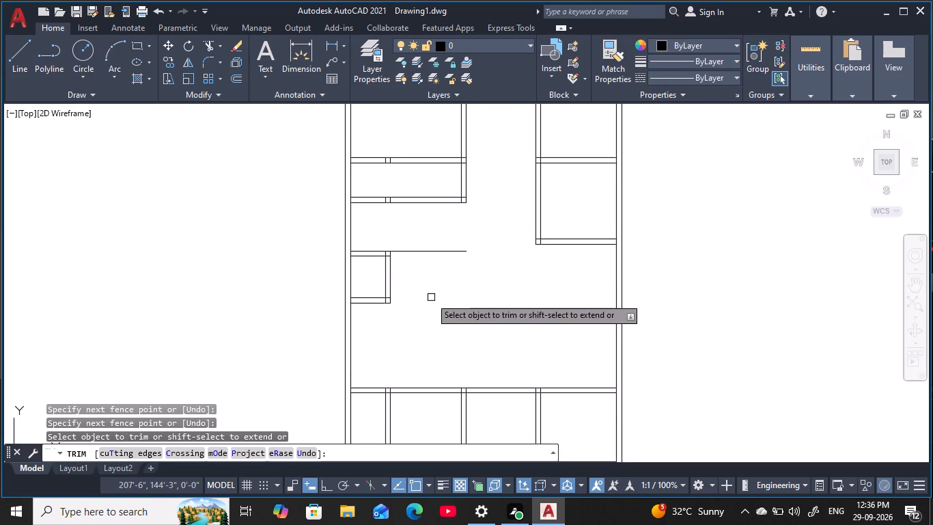
Trim both full-width partitions across the middle bay between its two flanking vertical walls.
scroll(419, 342, "down", 1)
middle_click_drag(426, 346, 419, 282)
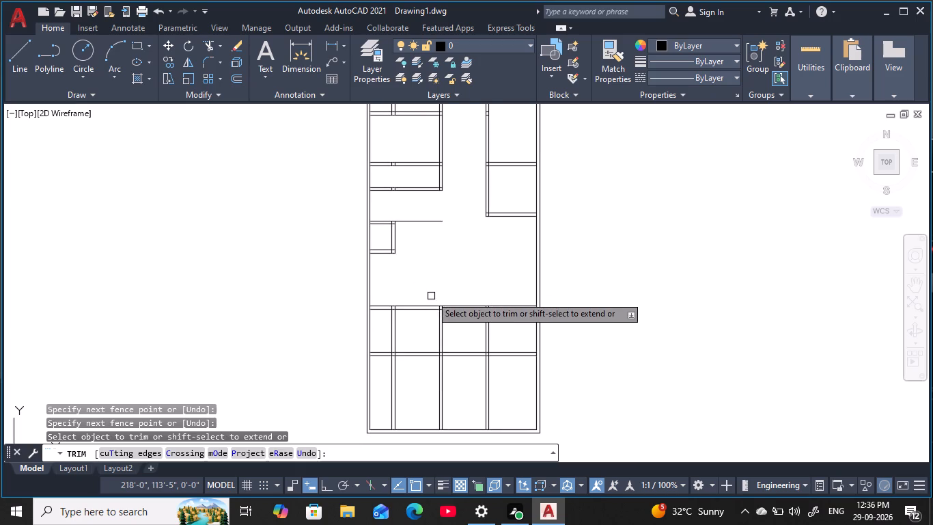
middle_click_drag(439, 285, 433, 269)
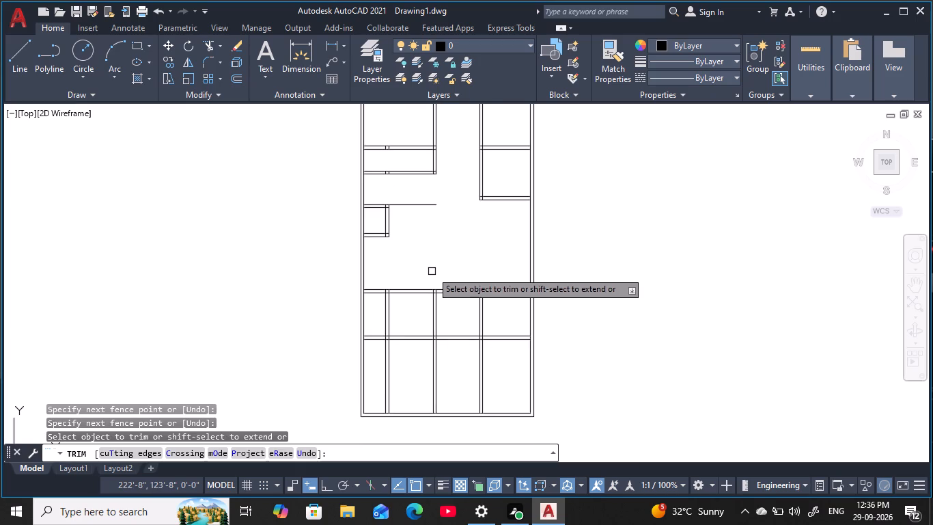
left_click_drag(456, 277, 460, 363)
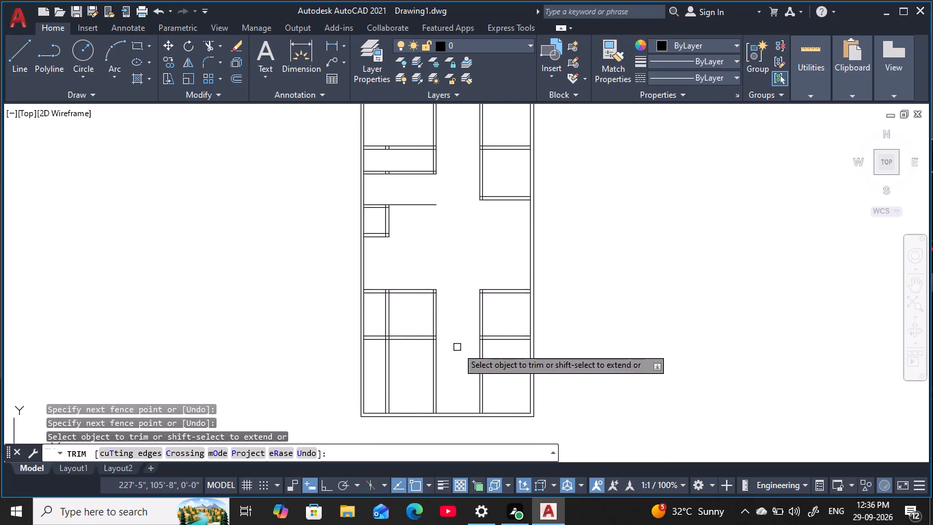
Trim the left bay's inner vertical wall from the upper full-width partition down to the bottom outer wall.
middle_click_drag(457, 347, 464, 325)
middle_click_drag(464, 324, 488, 303)
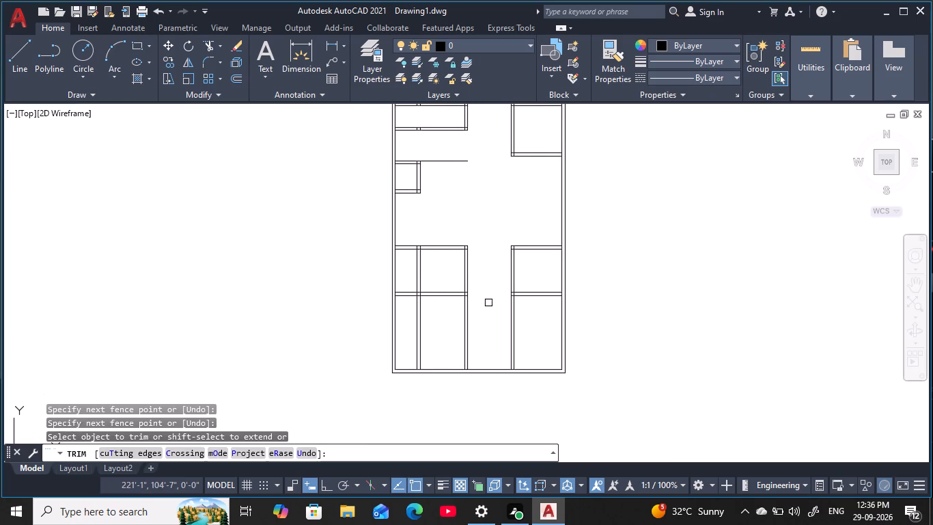
left_click(419, 281)
left_click(419, 280)
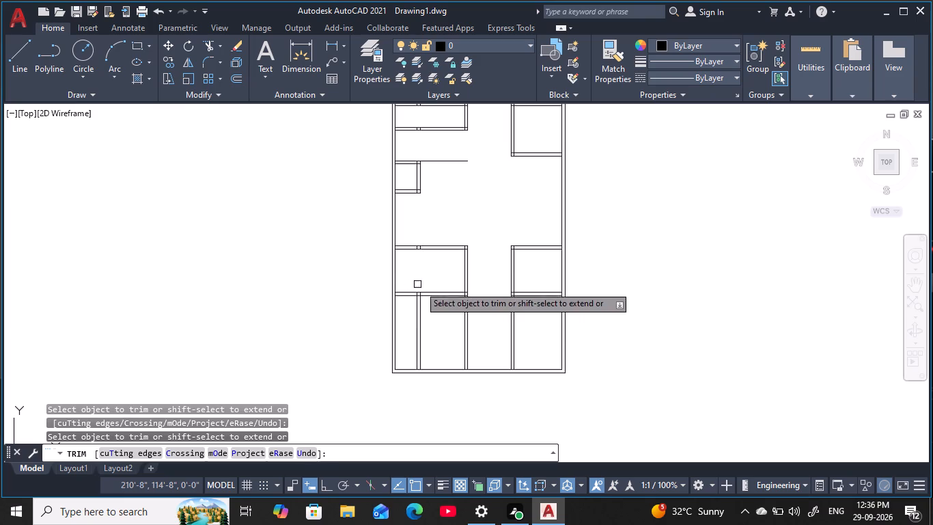
left_click(434, 334)
left_click(412, 338)
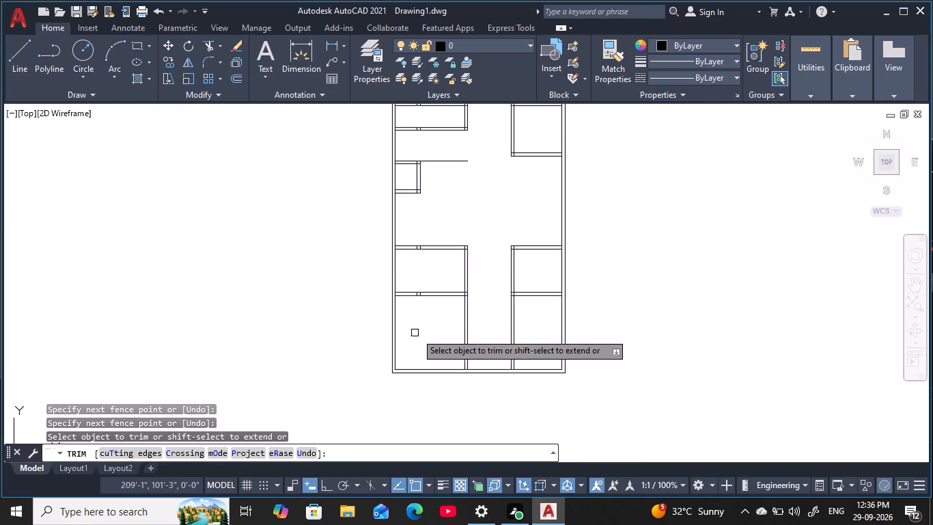
middle_click_drag(428, 332, 410, 331)
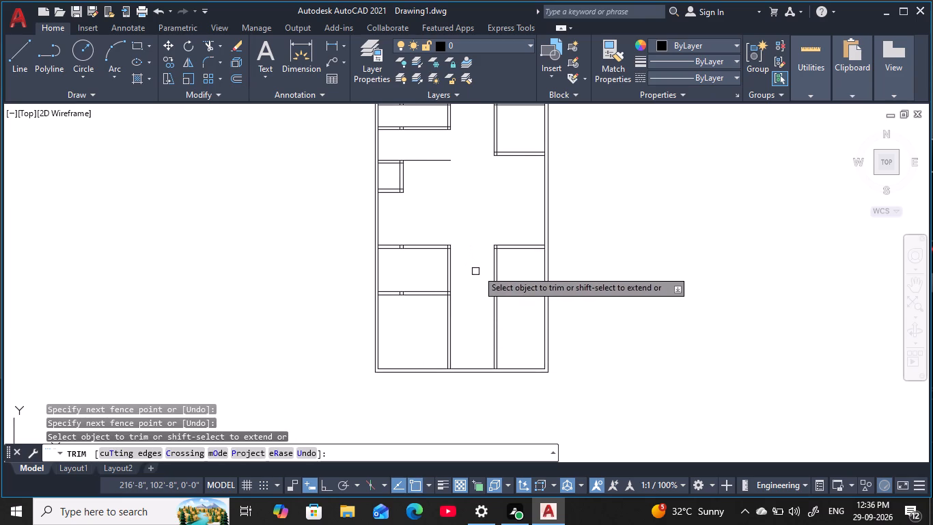
key("Escape")
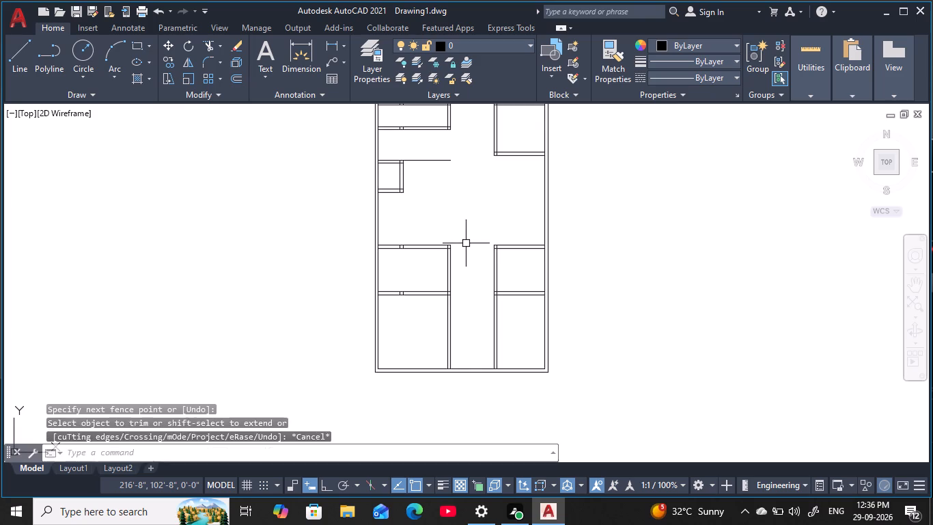
key("Escape")
key("Escape")
key("Escape")
key("Escape")
Erase the two short leftover lines inside the right bay's left wall at its former topmost partition.
middle_click_drag(475, 213, 473, 282)
key("Escape")
scroll(473, 266, "down", 1)
middle_click_drag(475, 262, 482, 282)
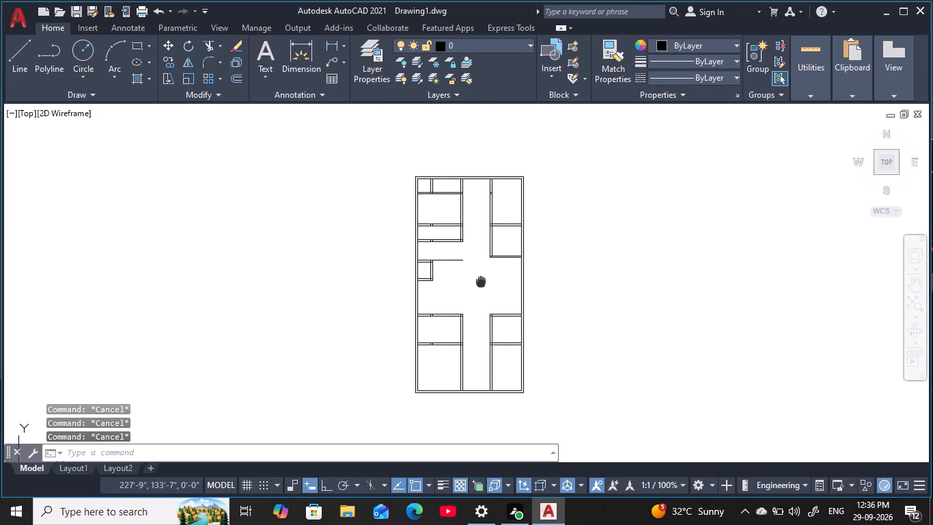
middle_click_drag(482, 282, 482, 285)
key("Escape")
key("Escape")
scroll(480, 234, "up", 2)
key("Escape")
key("Escape")
middle_click_drag(470, 215, 471, 304)
key("Escape")
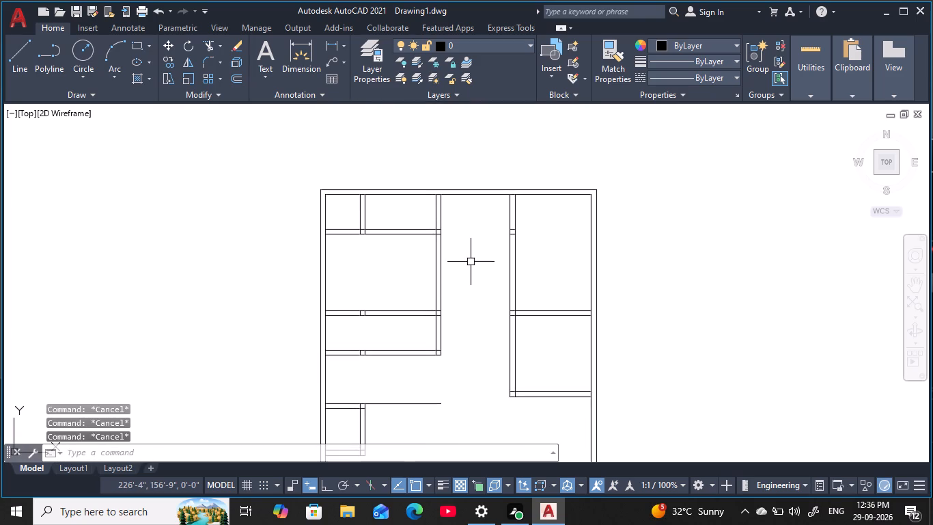
key("Escape")
key("Escape")
key("Escape")
key("Escape")
left_click(495, 216)
left_click(551, 273)
key("Delete")
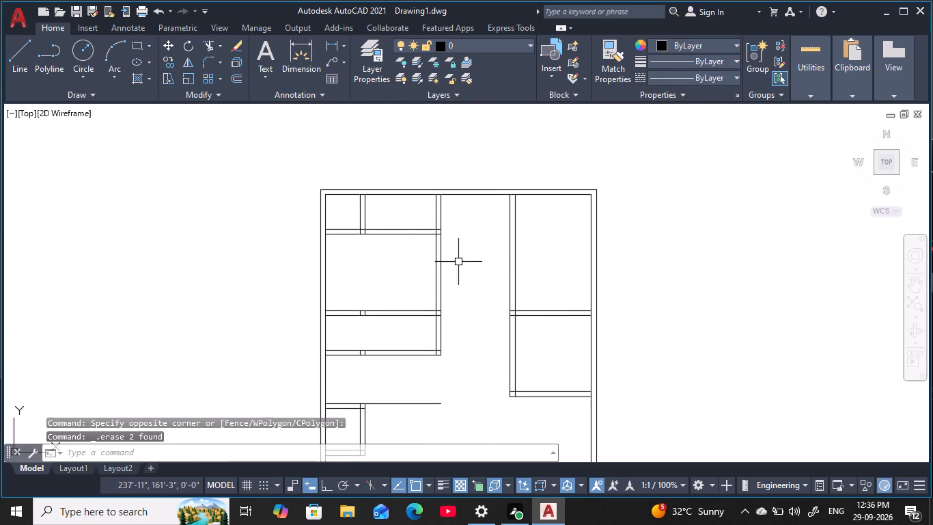
Erase both lines of the short vertical partition above the left bay's first horizontal partition.
left_click(372, 213)
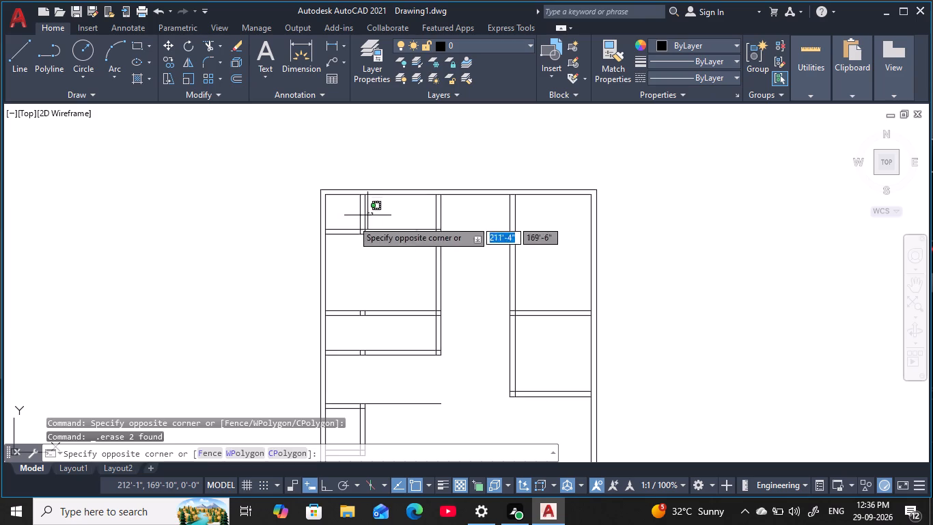
left_click(343, 224)
key("Delete")
Erase the short leftover vertical lines inside the left bay's second and third horizontal partitions.
middle_click_drag(380, 293, 388, 265)
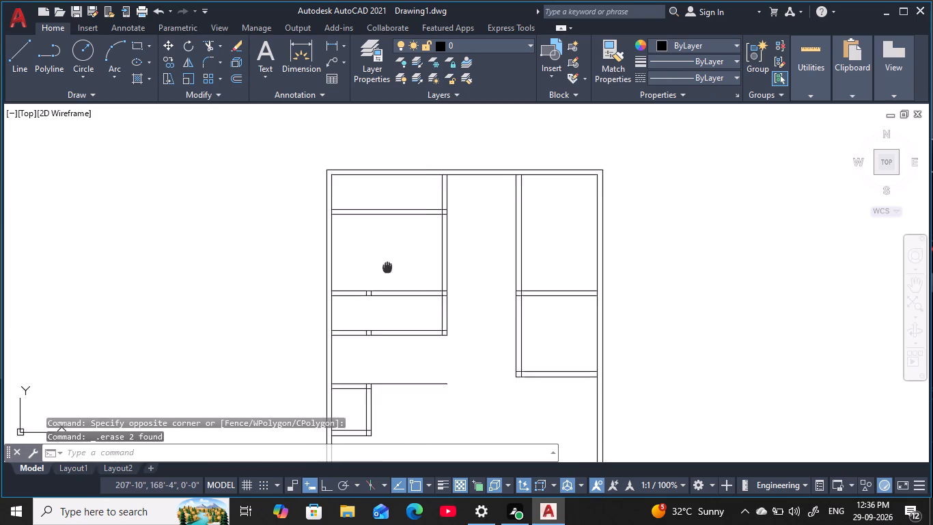
middle_click_drag(388, 265, 391, 255)
left_click(361, 263)
left_click(372, 287)
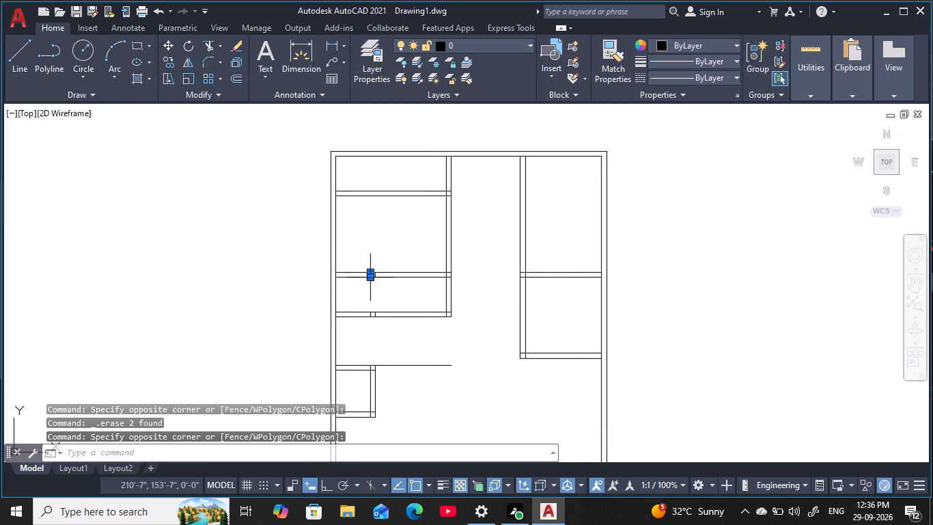
left_click(361, 254)
left_click(389, 296)
key("Delete")
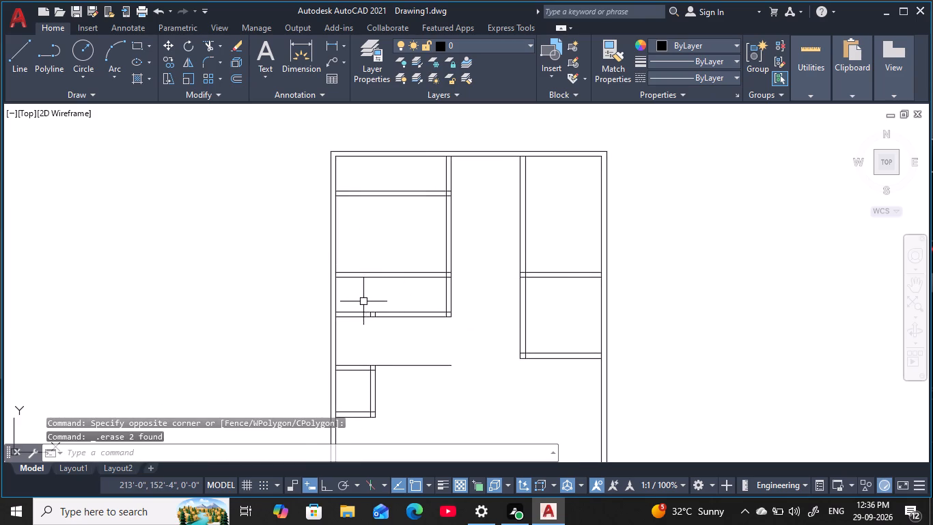
left_click(363, 301)
left_click(394, 340)
key("Delete")
Erase the short leftover vertical lines inside the left bay's two lower partitions, below the open hall.
middle_click_drag(398, 355, 423, 254)
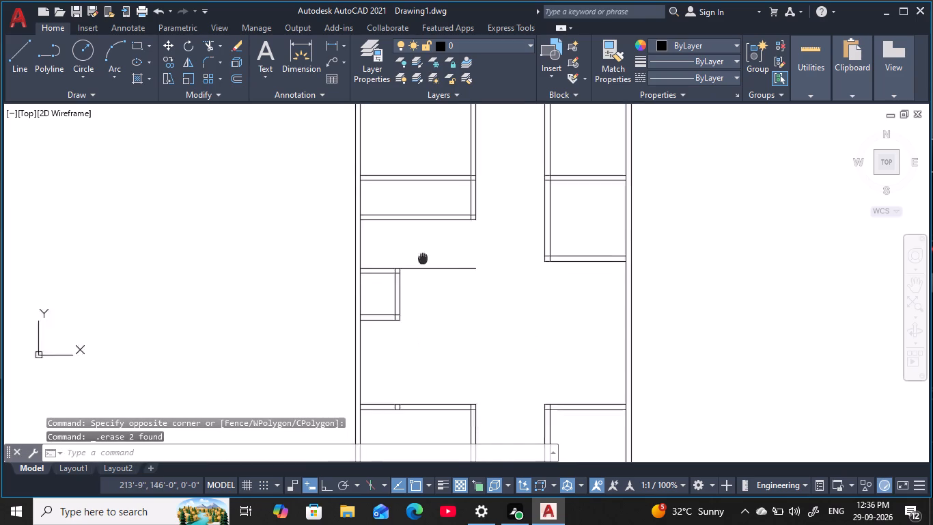
scroll(426, 275, "down", 1)
scroll(419, 364, "up", 4)
left_click(339, 306)
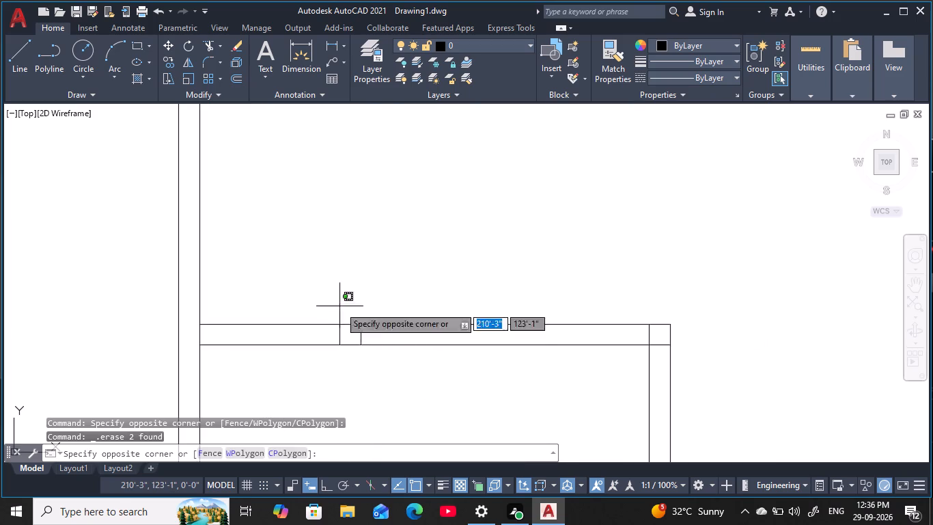
left_click(377, 366)
key("Delete")
middle_click_drag(410, 409, 417, 181)
scroll(417, 181, "down", 3)
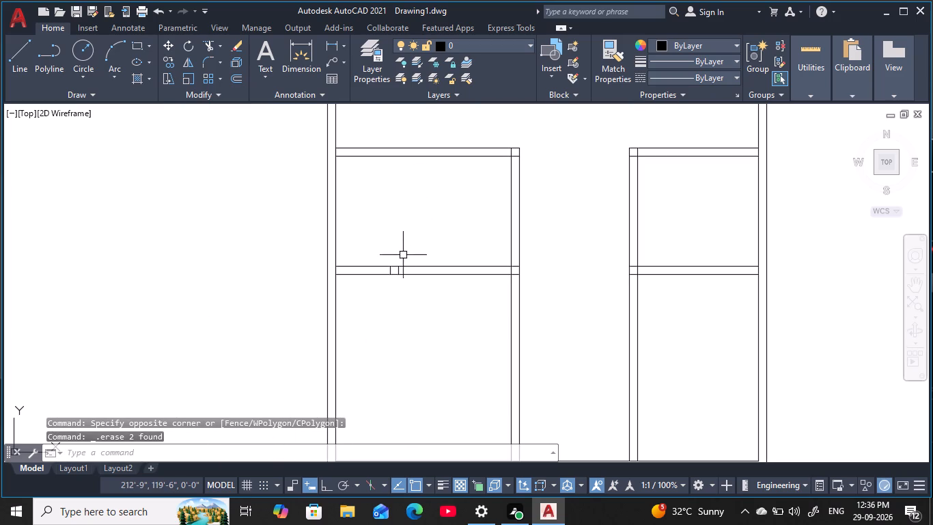
left_click(372, 252)
left_click(421, 310)
key("Delete")
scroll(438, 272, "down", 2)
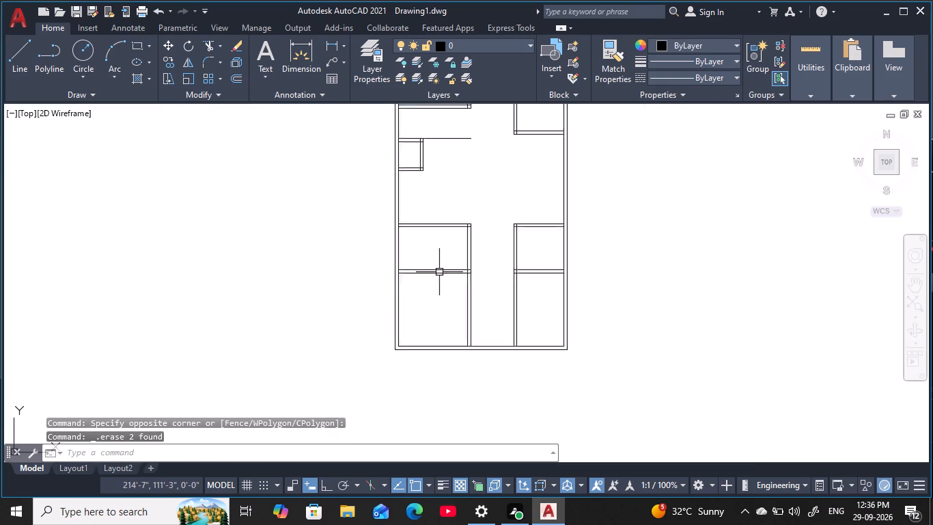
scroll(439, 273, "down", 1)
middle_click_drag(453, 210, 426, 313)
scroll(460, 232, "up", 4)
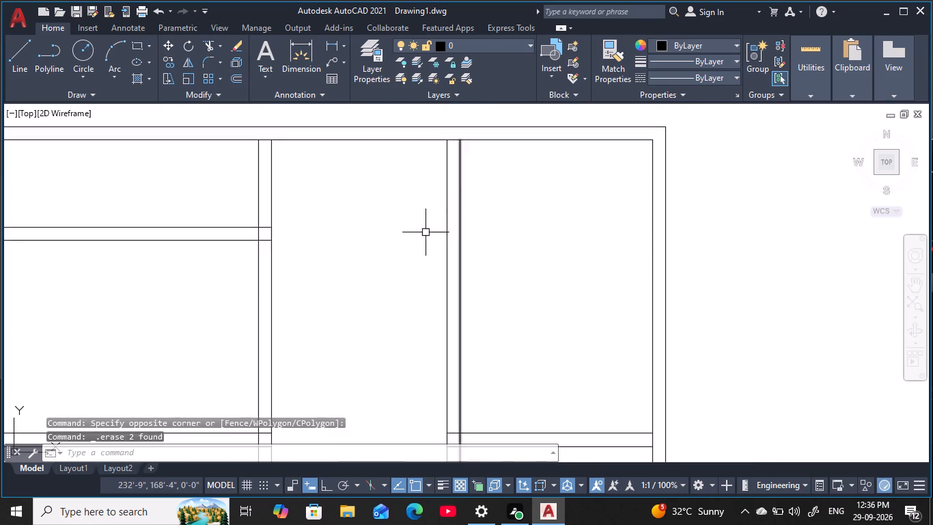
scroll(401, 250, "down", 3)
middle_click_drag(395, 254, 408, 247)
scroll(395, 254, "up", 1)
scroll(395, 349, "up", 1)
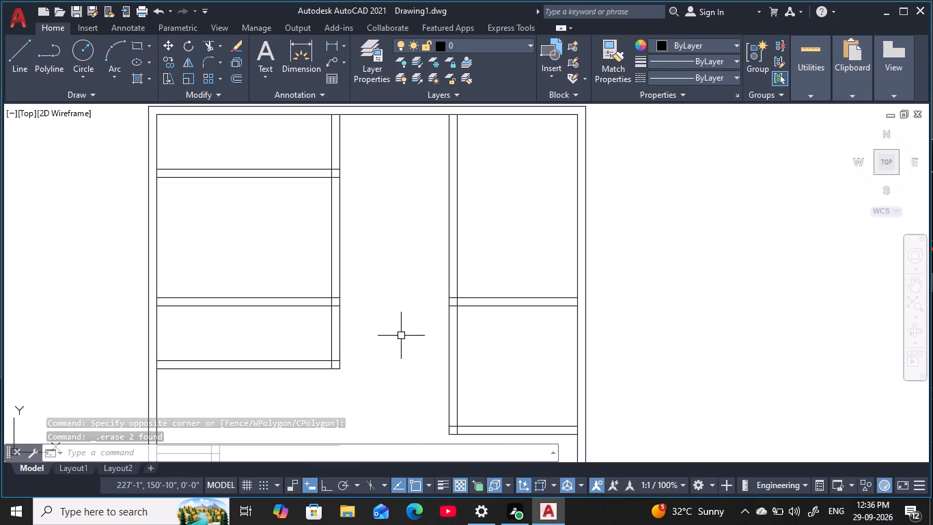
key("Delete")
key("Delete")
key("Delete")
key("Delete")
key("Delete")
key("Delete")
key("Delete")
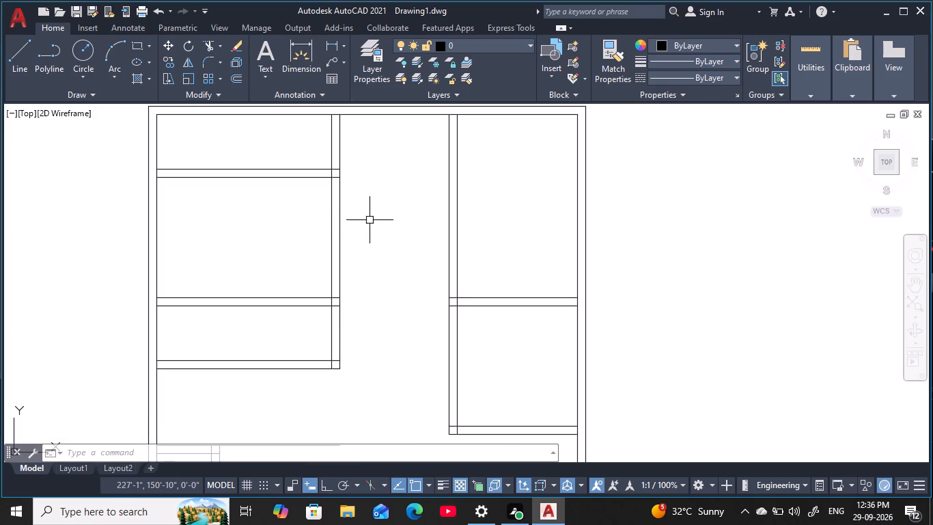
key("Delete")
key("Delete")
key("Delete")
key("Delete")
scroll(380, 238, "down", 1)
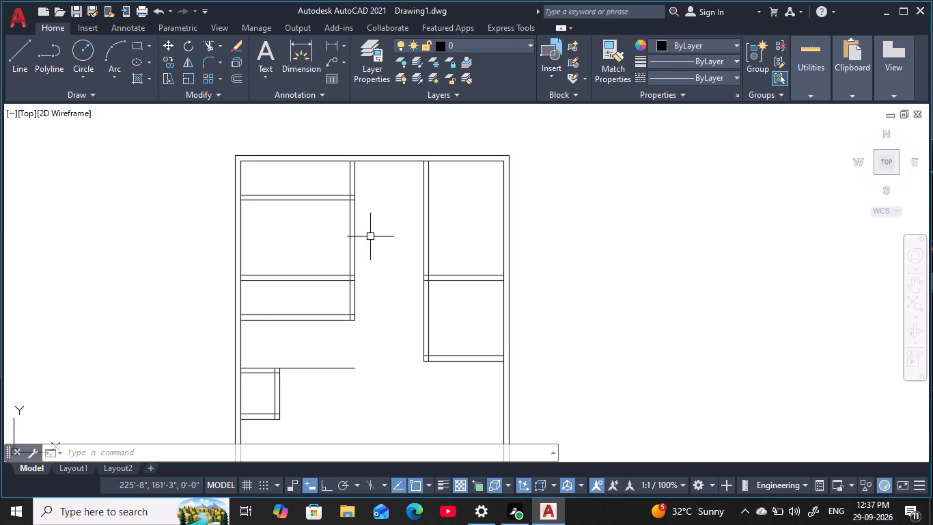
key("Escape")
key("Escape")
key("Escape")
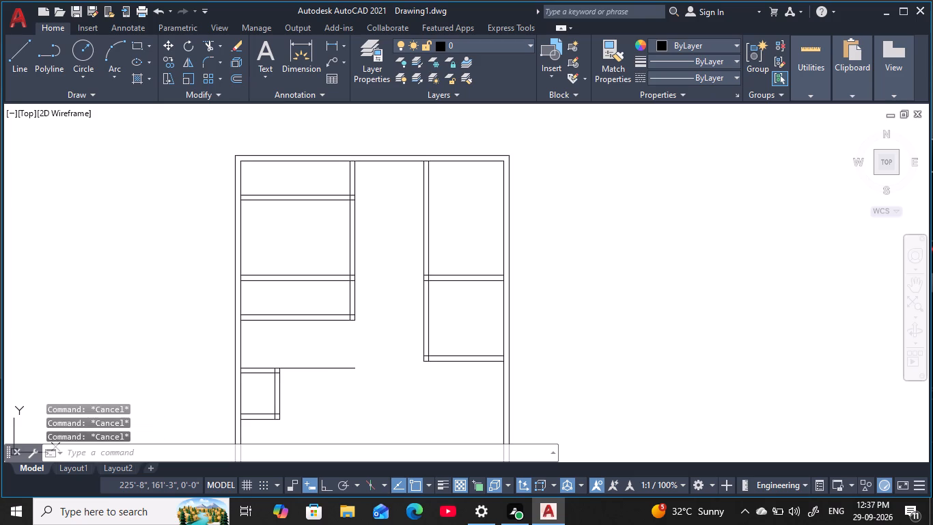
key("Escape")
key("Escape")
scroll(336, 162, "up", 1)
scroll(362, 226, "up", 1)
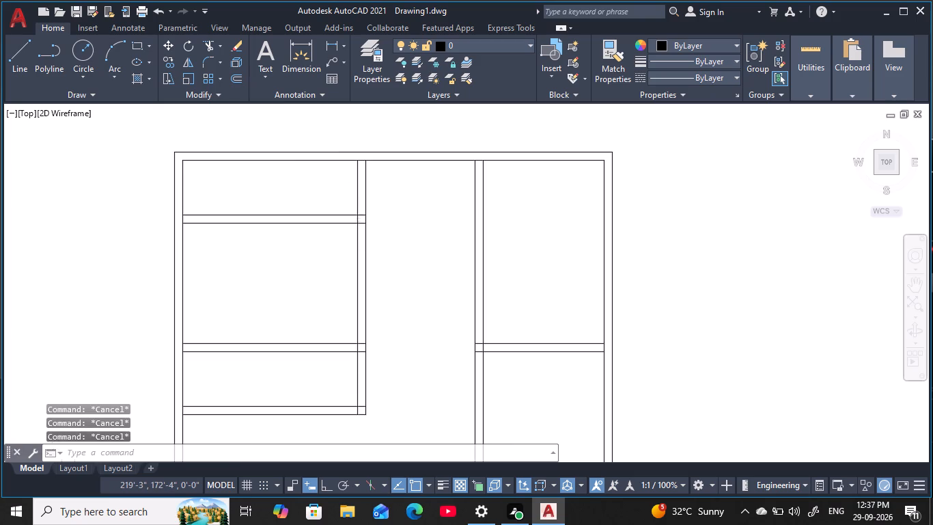
Offset the inner line of the left bay's right wall 9" into the top-left room.
scroll(417, 254, "down", 1)
key("Escape")
middle_click_drag(421, 256, 483, 279)
key("Escape")
key("Escape")
key("Escape")
key("Escape")
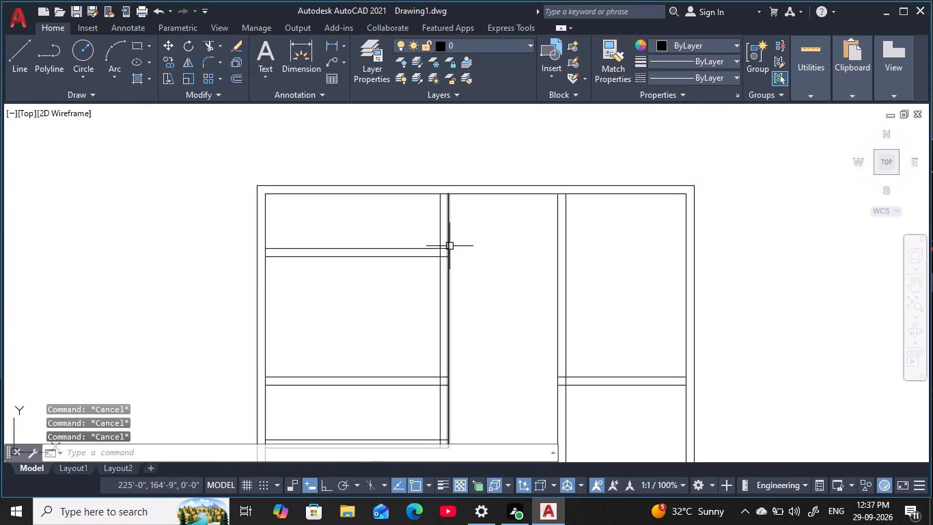
key("Escape")
key("Escape")
key("Escape")
key("Escape")
key("Escape")
key("Escape")
key("Escape")
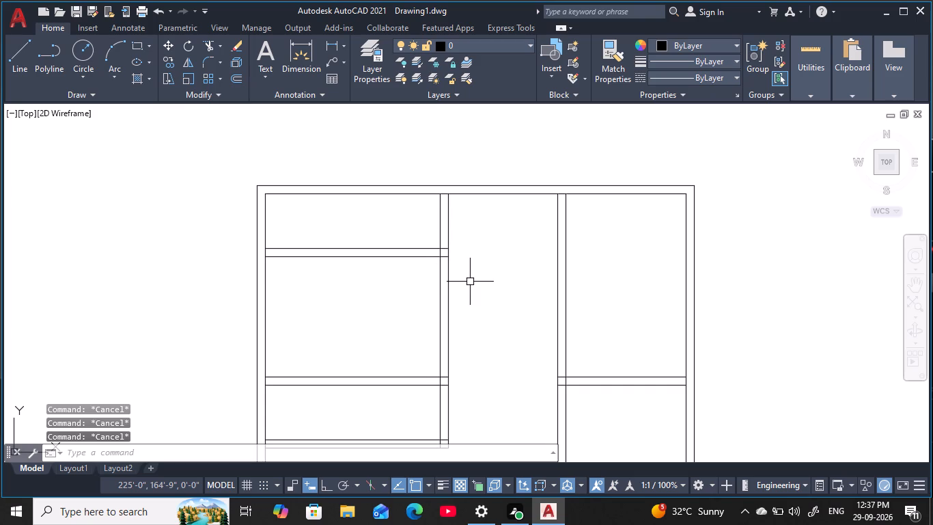
key("Escape")
key("Escape")
type("o")
key("space")
type("9")
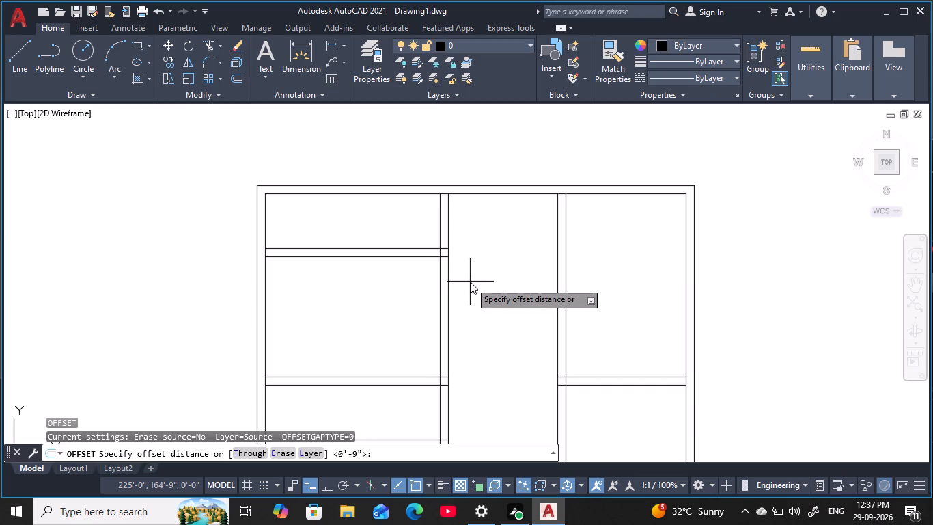
key("space")
left_click(441, 241)
left_click(359, 241)
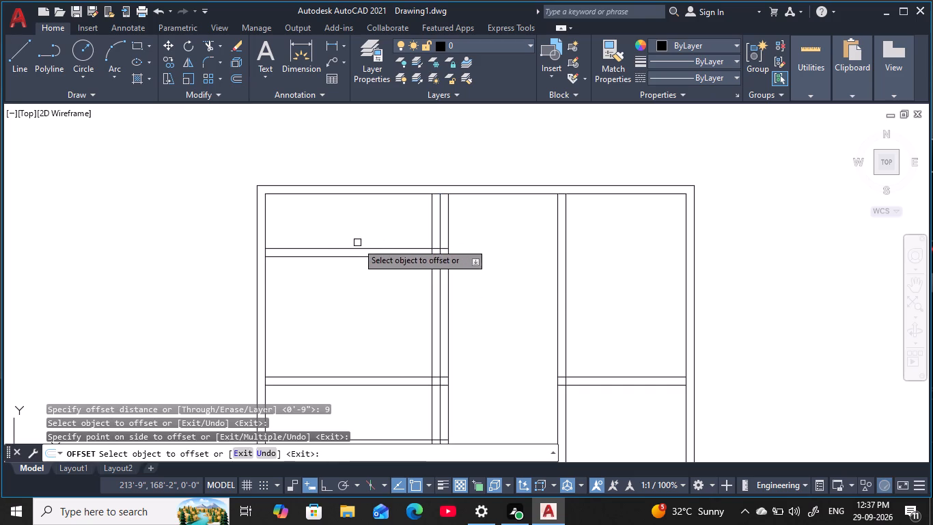
key("Escape")
key("Escape")
key("Escape")
key("Escape")
key("Escape")
key("Escape")
key("Escape")
key("Escape")
key("Escape")
key("Escape")
key("Escape")
key("Escape")
key("Escape")
key("Escape")
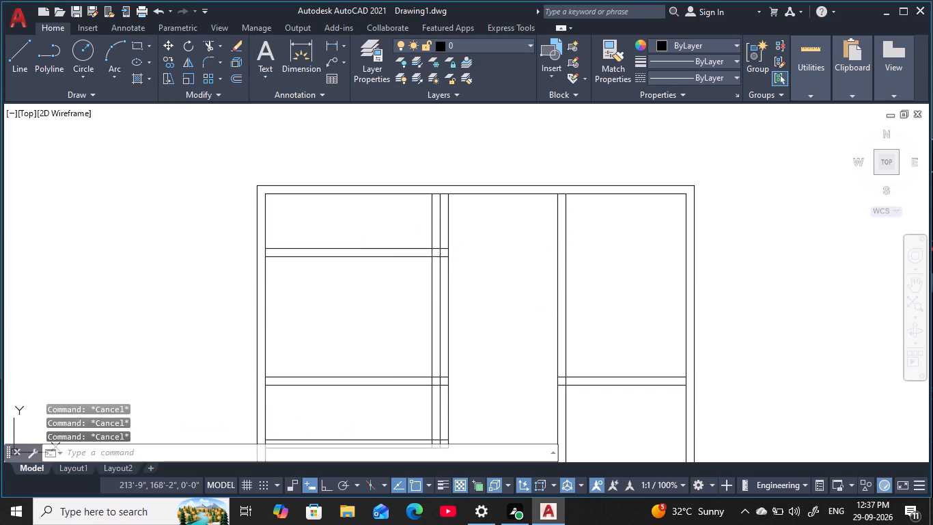
Offset the new vertical guide line a further 2'6" into the left bay to mark the door width.
type("o")
key("space")
type("2'")
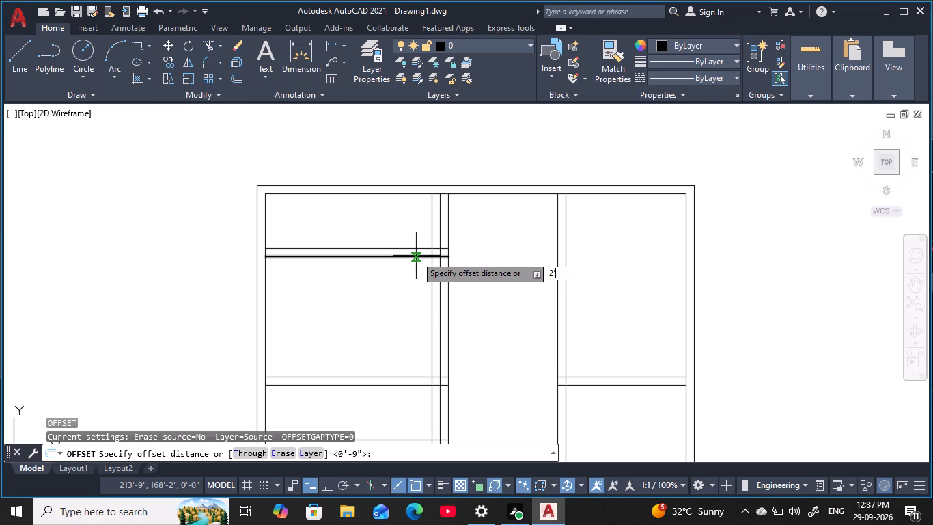
type("6")
key("space")
left_click(432, 237)
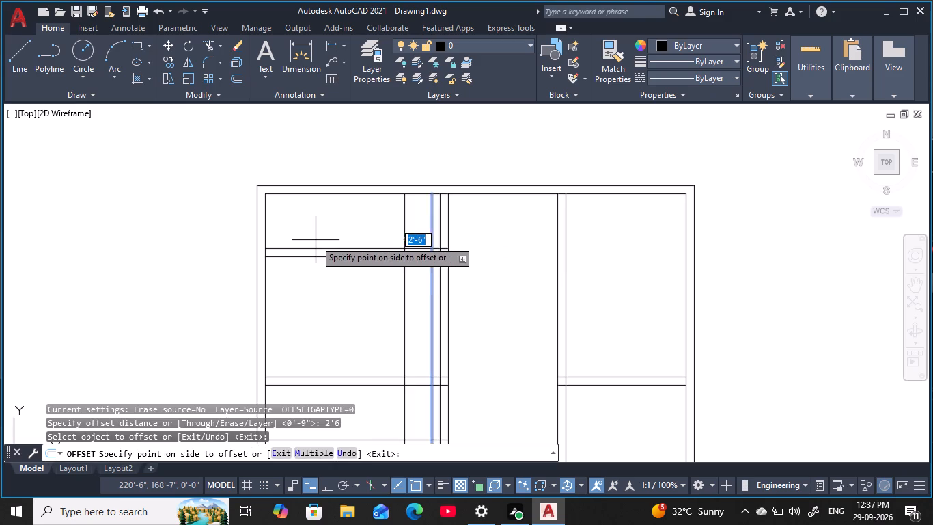
left_click(310, 239)
key("Escape")
key("Escape")
key("Escape")
key("Escape")
key("Escape")
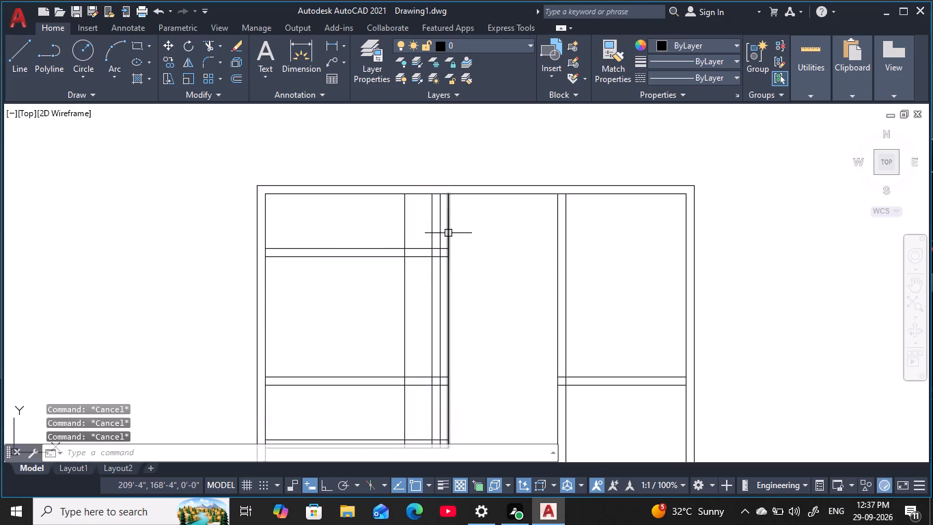
Trim the left bay's first horizontal partition between the two guide lines for a doorway, and trim the guide lines above and below it.
key("t")
key("r")
key("v")
key("space")
left_click(419, 240)
left_click(432, 290)
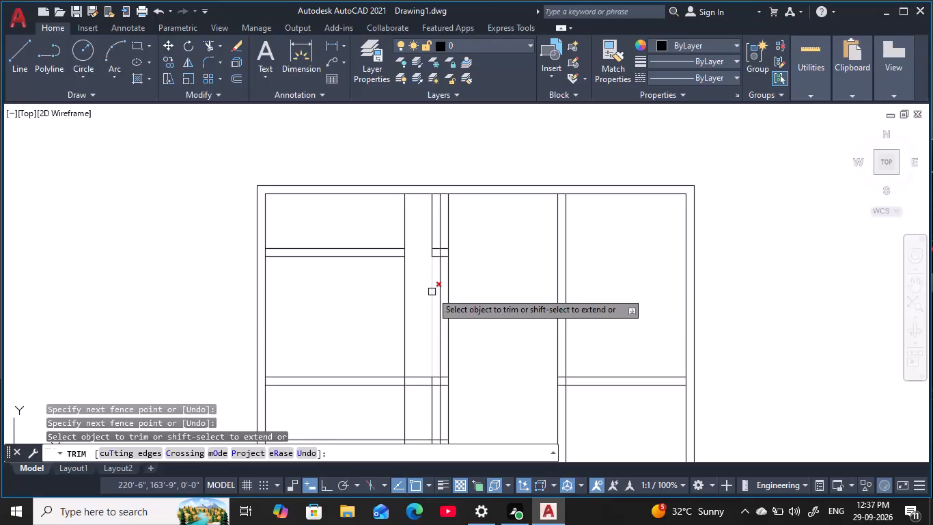
left_click(432, 292)
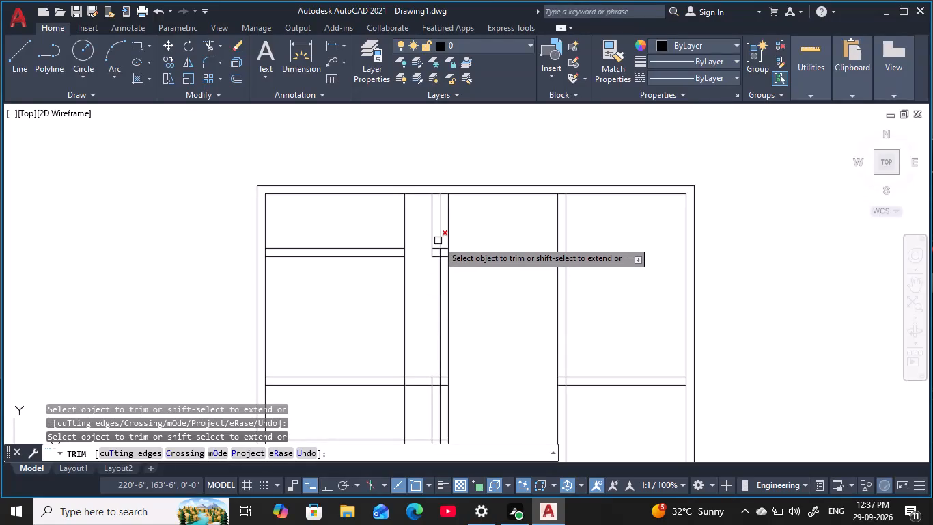
left_click(430, 241)
left_click(404, 243)
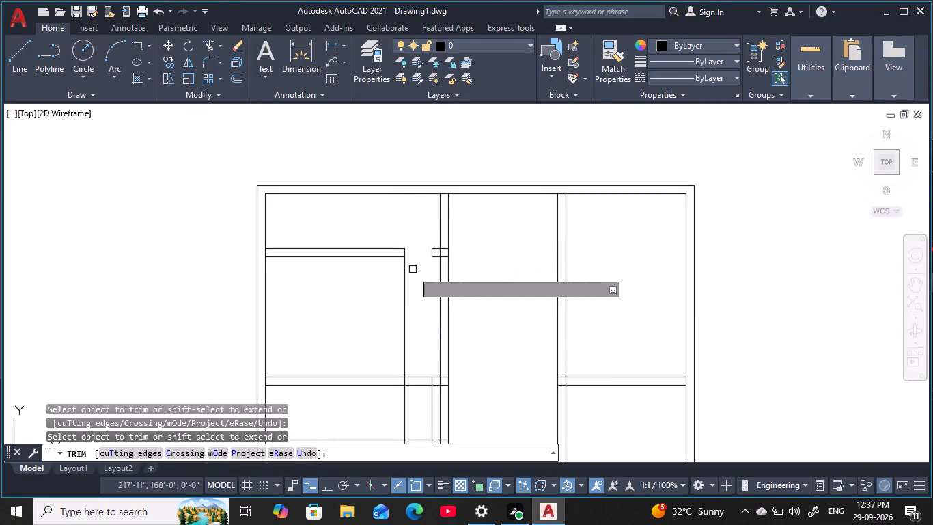
left_click(407, 275)
Trim both vertical guide lines between the left bay's second and third horizontal partitions.
middle_click_drag(413, 359, 376, 201)
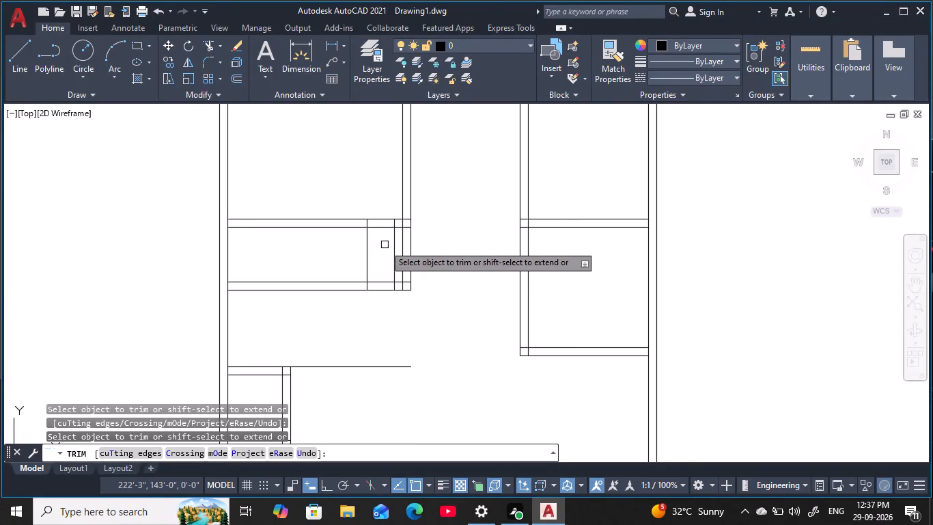
left_click(393, 254)
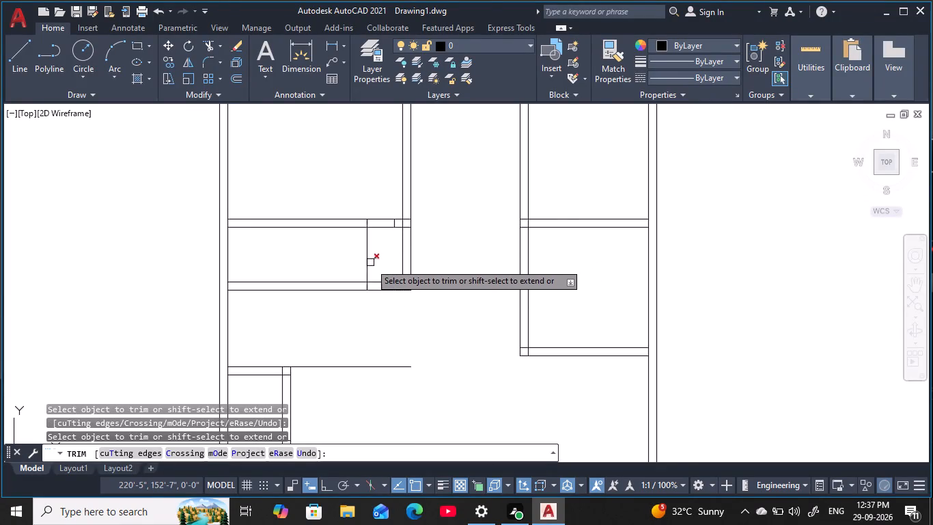
left_click(369, 264)
scroll(371, 227, "up", 1)
key("Escape")
key("Escape")
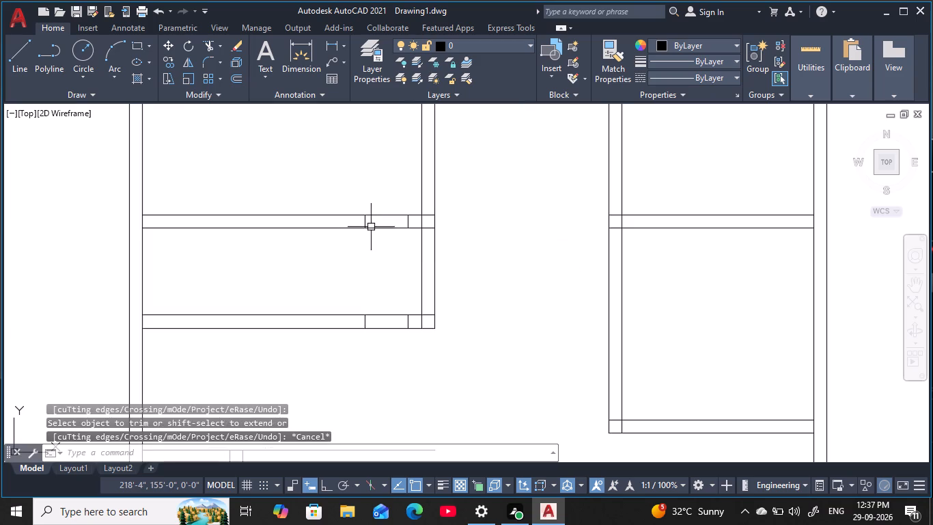
key("Escape")
key("Escape")
Erase the short leftover guide line pieces inside the left bay's second and third horizontal partitions.
left_click(339, 182)
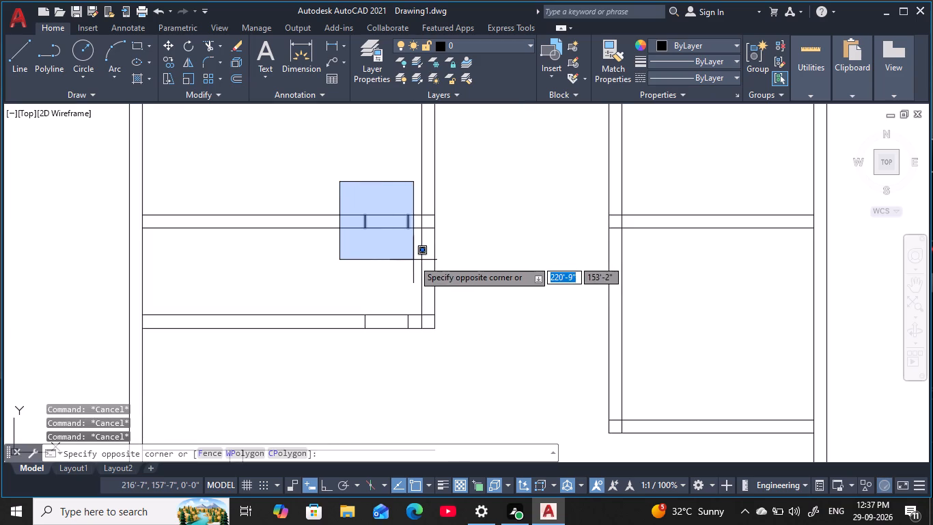
left_click(415, 260)
key("Delete")
left_click(344, 292)
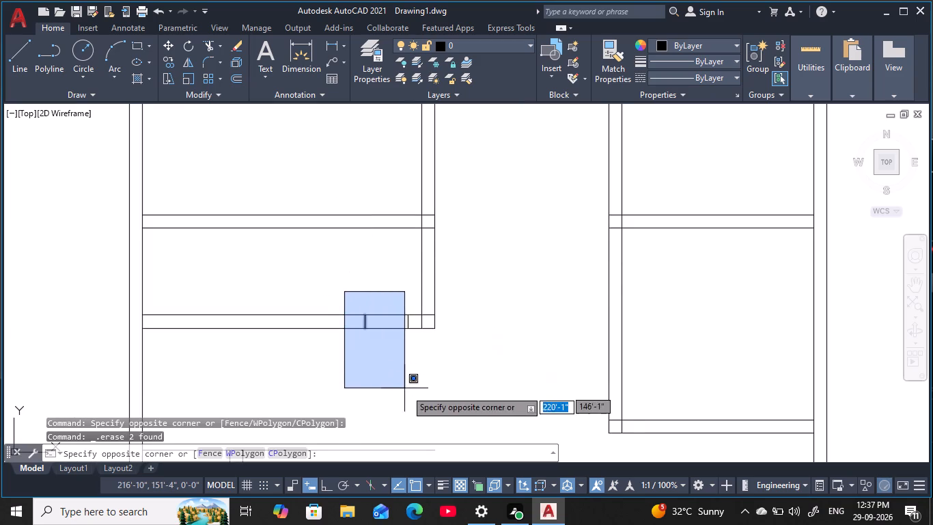
left_click(428, 418)
key("Delete")
Trim the crossing lines where the short wall stub beside the new doorway meets the left bay's right wall.
scroll(315, 232, "down", 3)
middle_click_drag(315, 232, 334, 327)
scroll(333, 291, "up", 1)
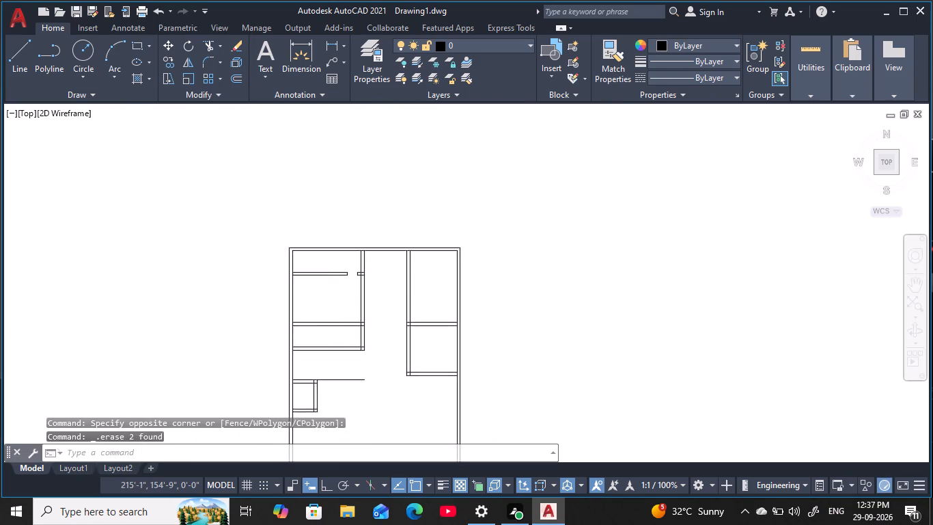
scroll(333, 291, "up", 2)
key("Escape")
key("Escape")
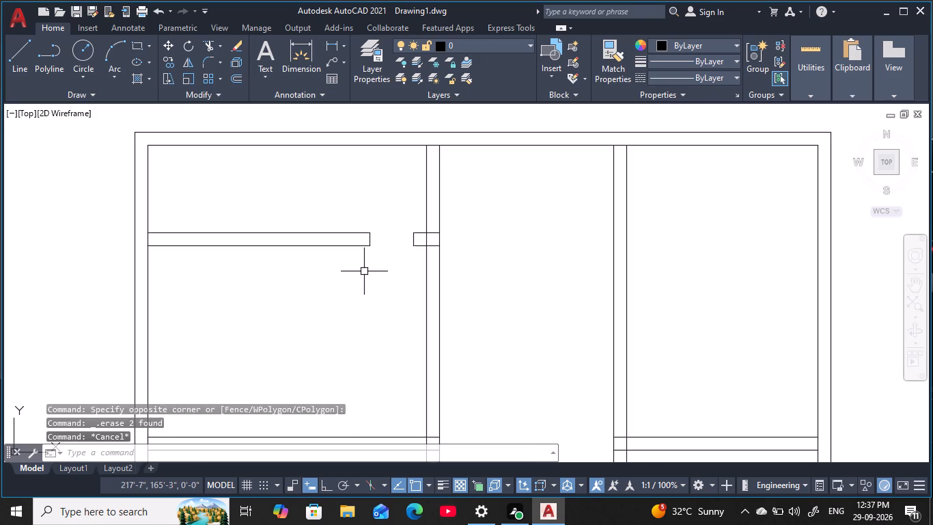
type("tr")
key("space")
left_click(427, 239)
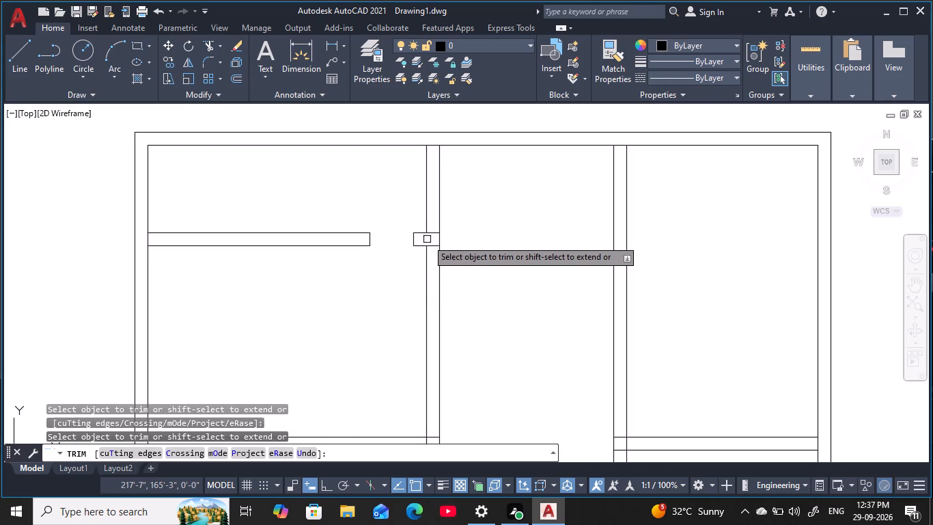
left_click(434, 236)
left_click(433, 248)
scroll(386, 305, "down", 2)
middle_click_drag(383, 306, 407, 258)
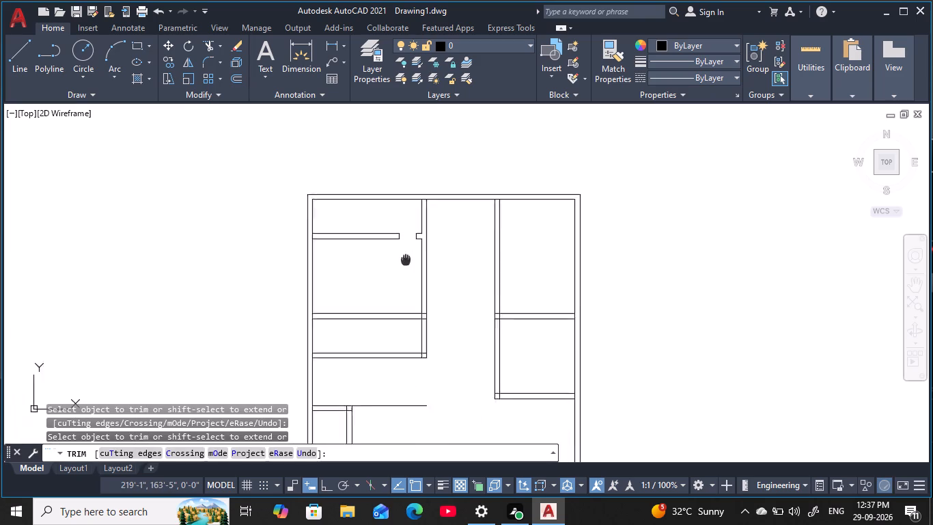
middle_click_drag(407, 258, 413, 250)
key("Escape")
key("Escape")
key("Escape")
key("Escape")
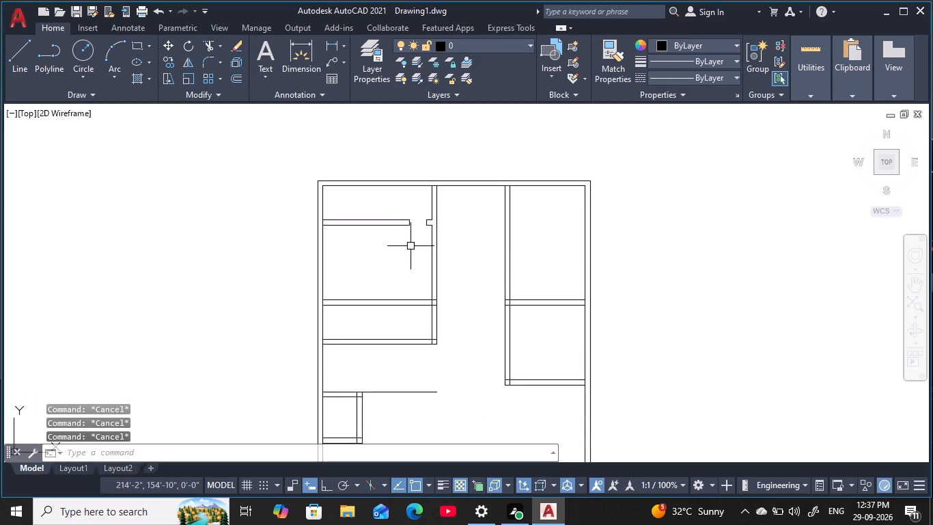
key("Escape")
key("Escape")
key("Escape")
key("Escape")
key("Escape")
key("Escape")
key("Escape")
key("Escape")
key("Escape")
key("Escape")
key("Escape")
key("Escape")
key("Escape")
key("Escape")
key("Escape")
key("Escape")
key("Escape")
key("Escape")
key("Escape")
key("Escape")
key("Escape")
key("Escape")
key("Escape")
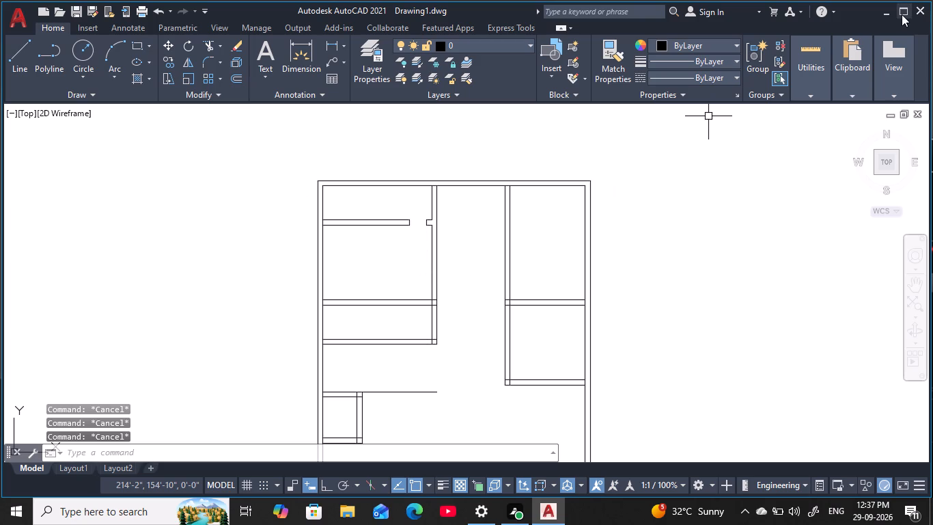
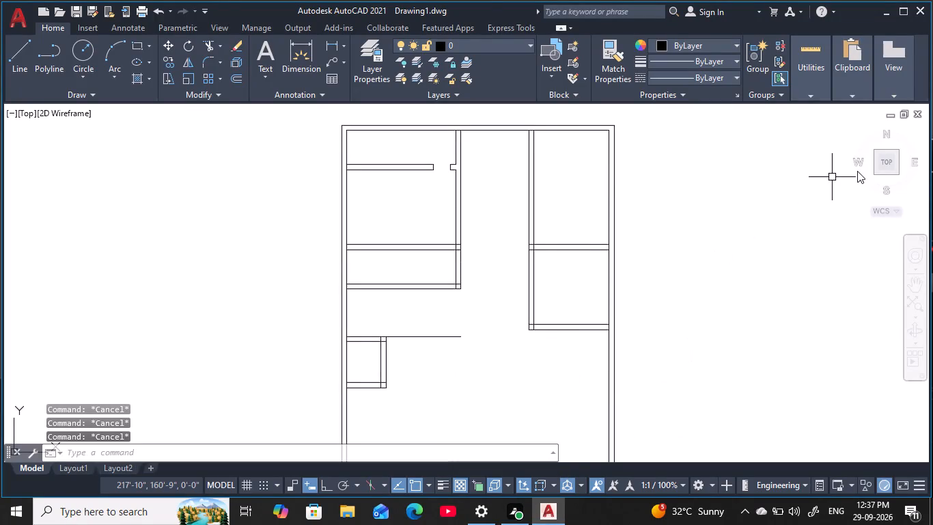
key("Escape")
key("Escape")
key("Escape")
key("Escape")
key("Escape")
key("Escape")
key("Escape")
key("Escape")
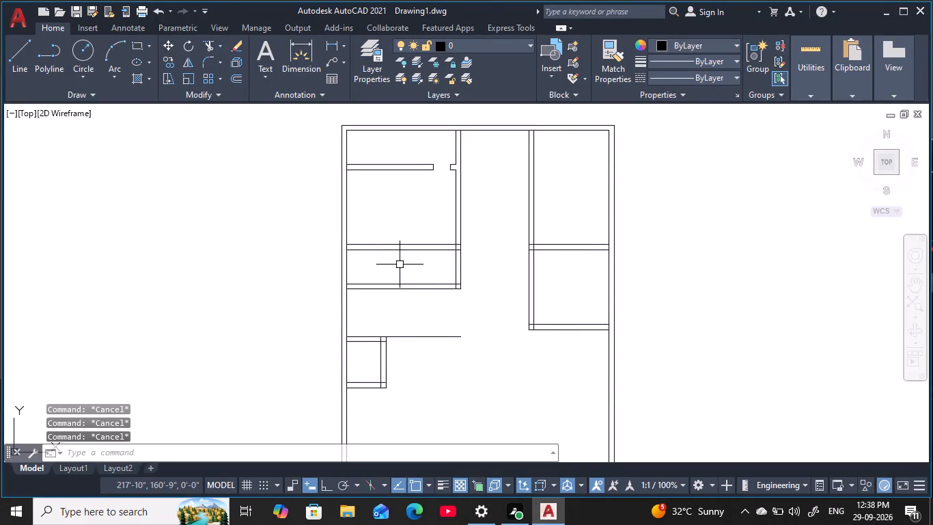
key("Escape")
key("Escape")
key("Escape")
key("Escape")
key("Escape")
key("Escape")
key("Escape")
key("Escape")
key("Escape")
Offset the lower line of the left bay's first horizontal partition 9" downward as a door guide line.
type("o 9")
key("space")
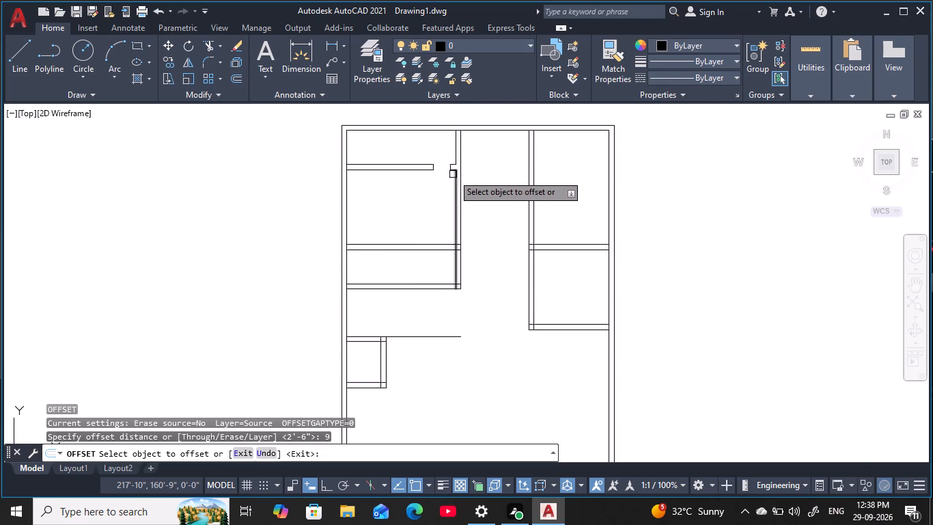
scroll(453, 174, "up", 3)
left_click(350, 152)
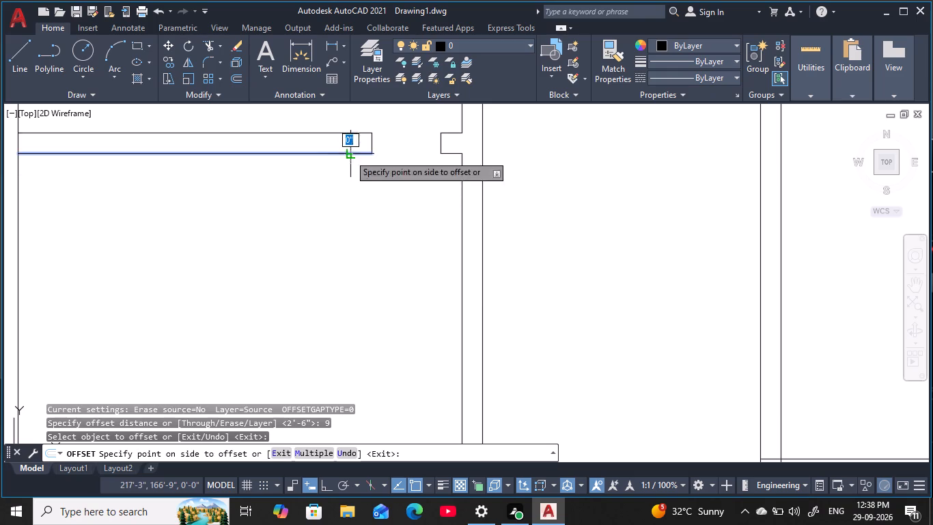
middle_click_drag(355, 279, 357, 293)
left_click(355, 293)
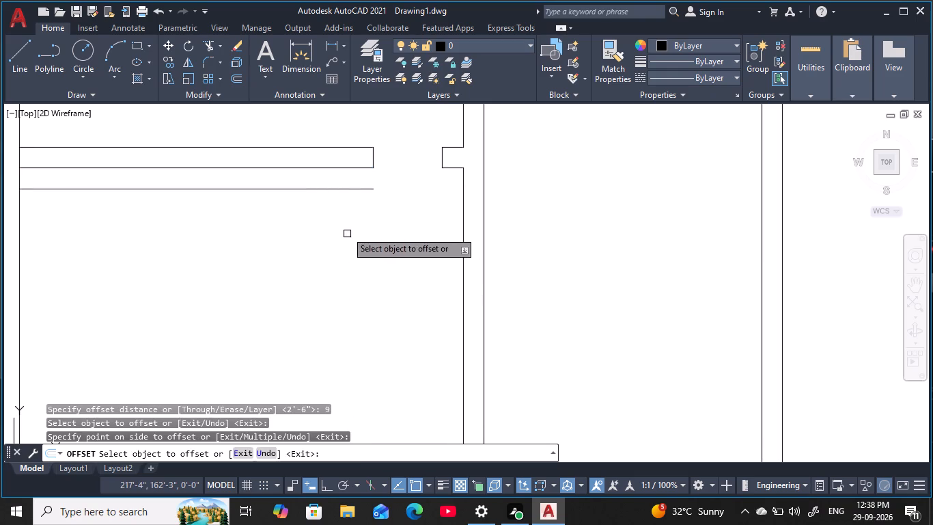
key("Escape")
key("Escape")
key("Escape")
key("Escape")
key("Escape")
Offset the new guide line below the first partition 3' downward to set the door width.
type("o 3'")
key("space")
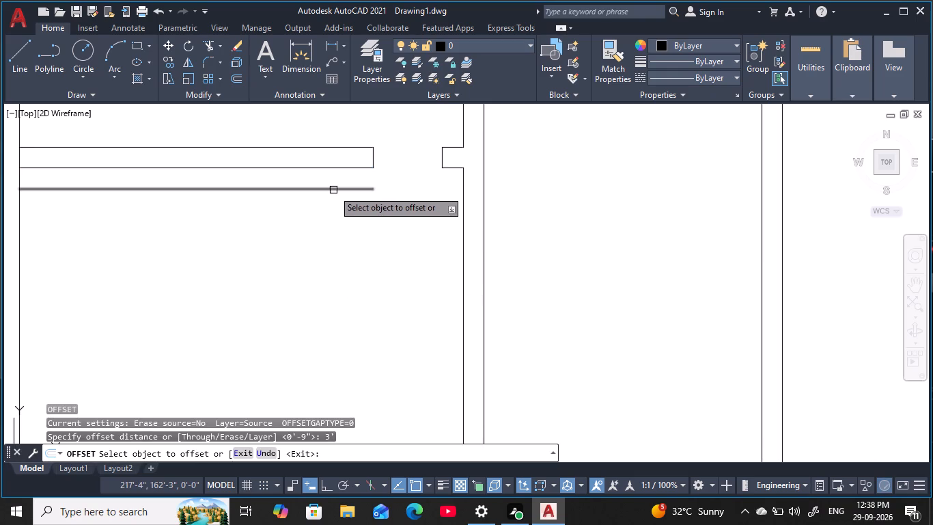
left_click(333, 190)
left_click(315, 334)
key("Escape")
key("Escape")
key("Escape")
key("Escape")
key("Escape")
key("Escape")
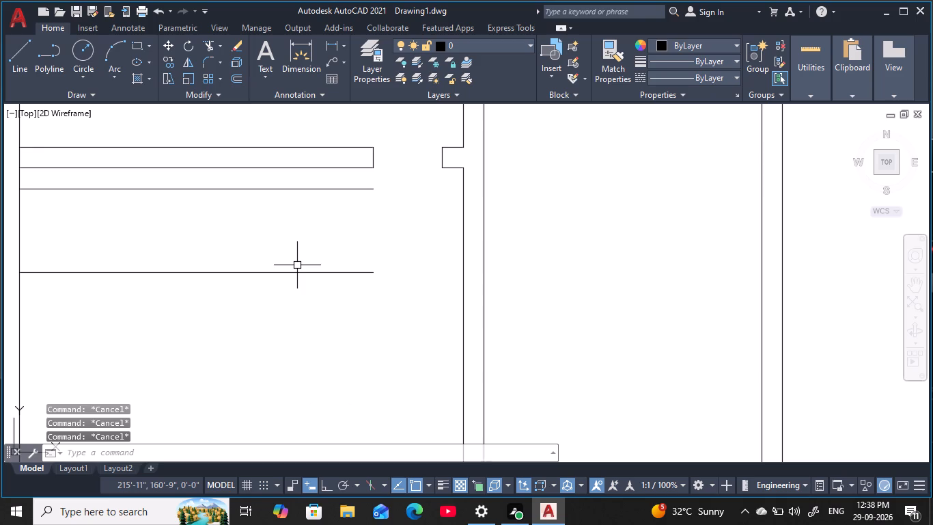
key("Escape")
Extend both horizontal guide lines to the inner face of the left bay's right wall.
type("ex")
key("space")
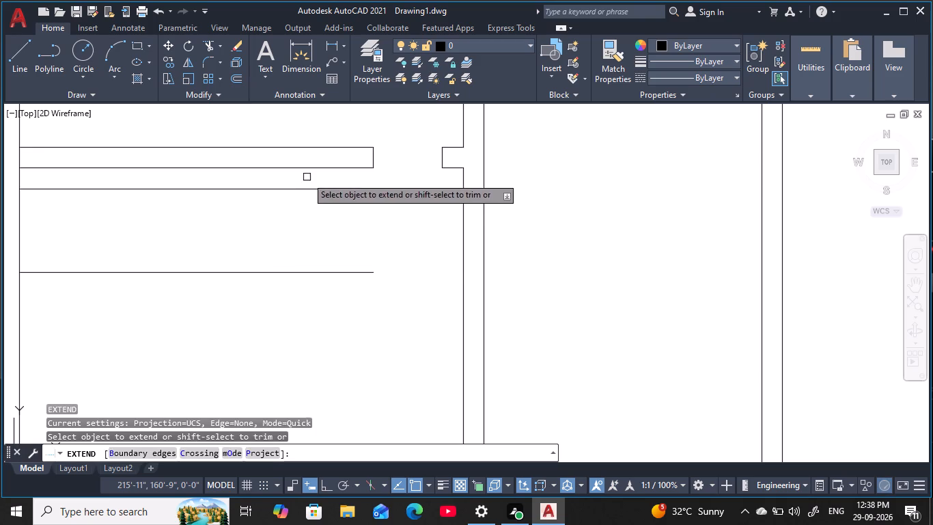
left_click_drag(307, 177, 339, 336)
middle_click_drag(335, 334, 437, 292)
scroll(434, 297, "down", 1)
middle_click(433, 299)
scroll(433, 299, "down", 1)
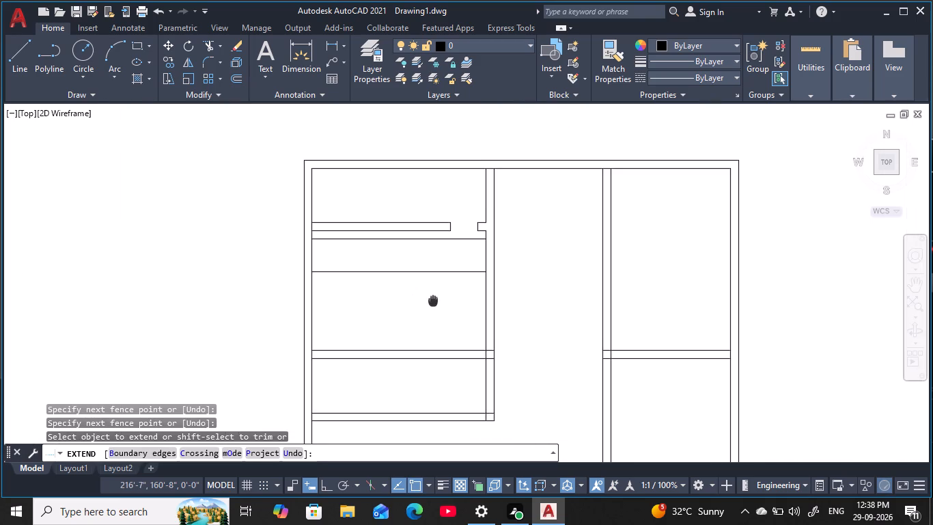
key("Escape")
key("Escape")
key("Escape")
key("Escape")
key("Escape")
key("Escape")
Extend both horizontal guide lines across to the outer face of the left bay's right wall.
type("ex")
key("space")
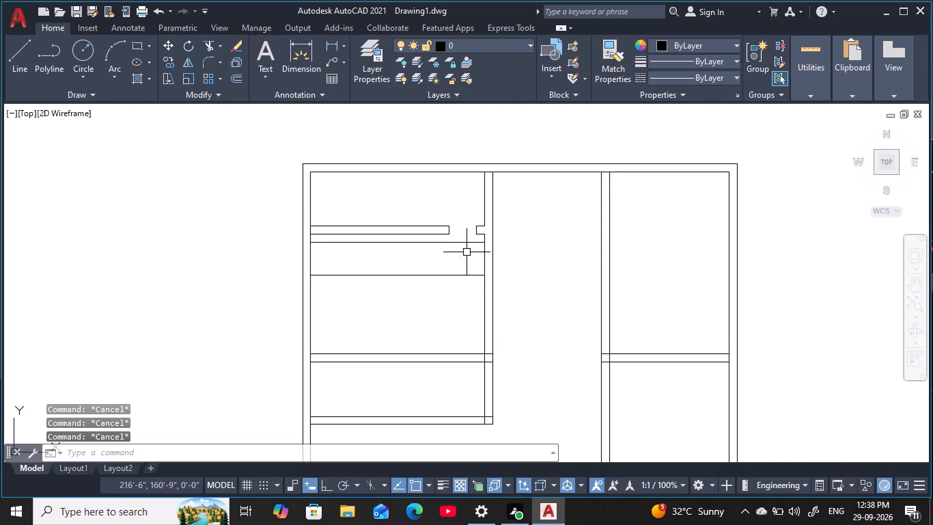
left_click_drag(466, 235, 478, 306)
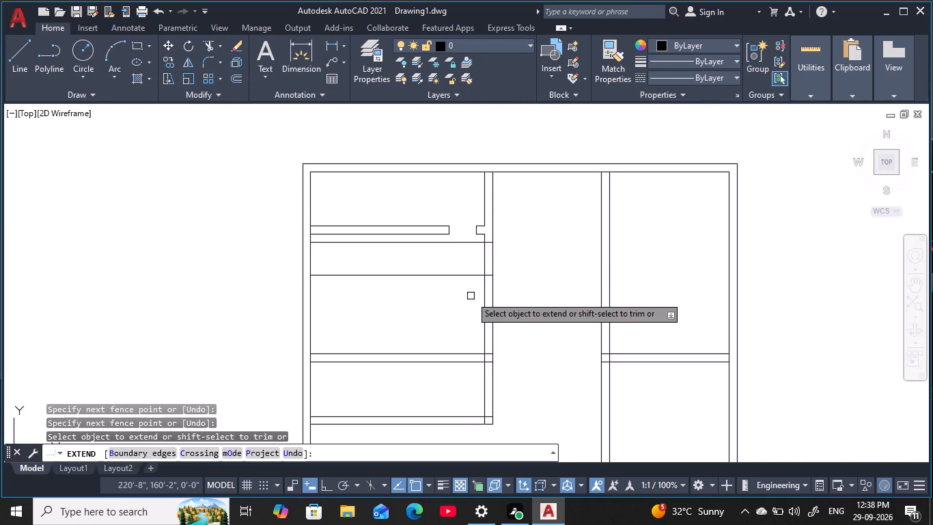
key("Escape")
key("Escape")
key("Escape")
scroll(488, 256, "up", 3)
key("Escape")
key("Escape")
scroll(488, 256, "down", 3)
key("Escape")
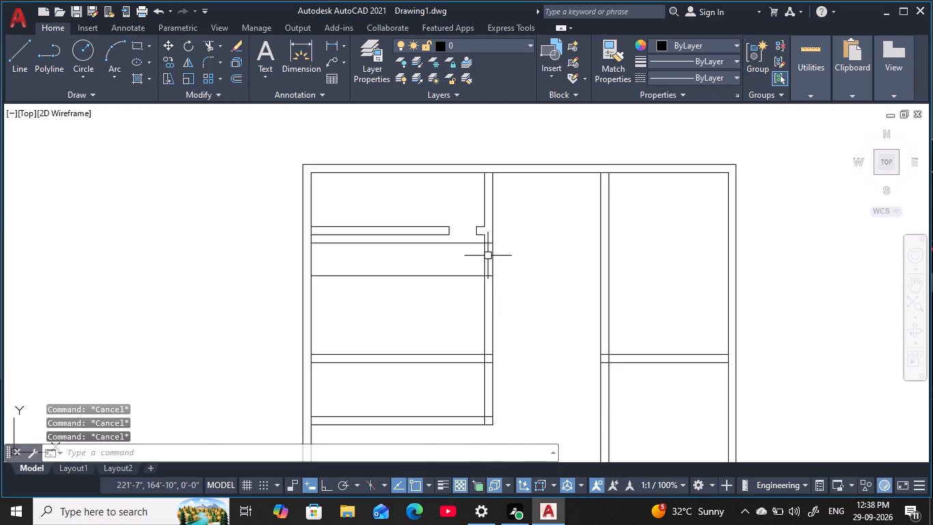
key("Escape")
Trim the left bay's right wall between the two guide lines for a doorway, and trim away the guide lines inside the room.
scroll(488, 256, "down", 2)
key("Escape")
type("tr")
key("space")
scroll(475, 278, "up", 4)
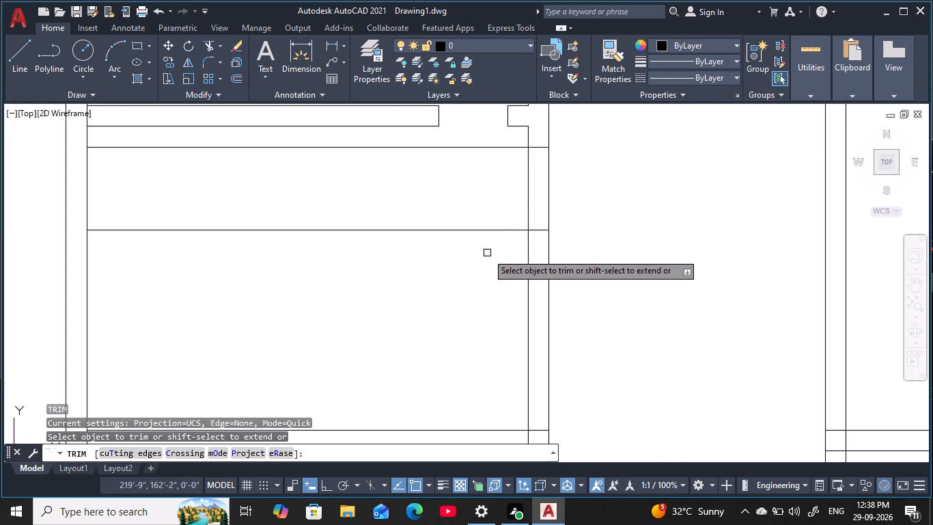
left_click_drag(559, 195, 499, 197)
left_click_drag(481, 132, 471, 269)
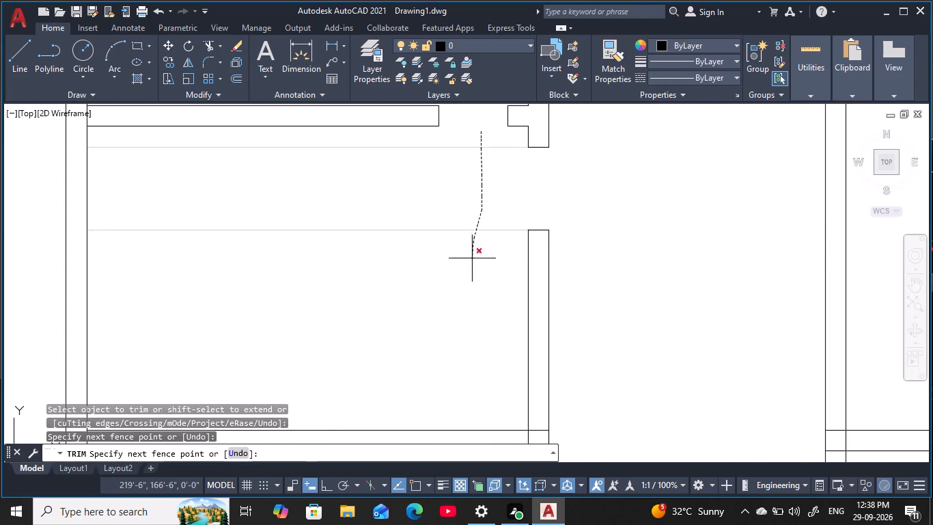
left_click_drag(471, 269, 464, 295)
scroll(458, 299, "down", 2)
middle_click_drag(457, 301, 486, 251)
key("Escape")
key("Escape")
key("Escape")
key("Escape")
key("Escape")
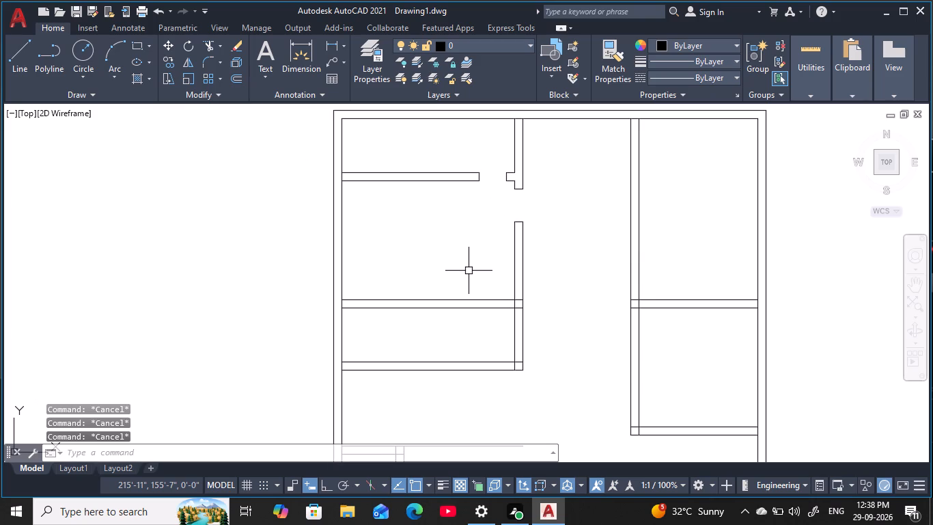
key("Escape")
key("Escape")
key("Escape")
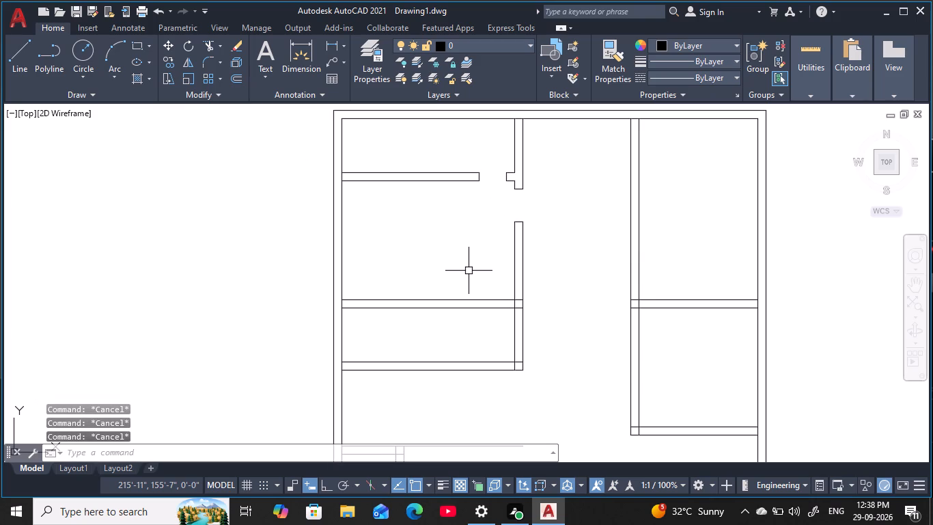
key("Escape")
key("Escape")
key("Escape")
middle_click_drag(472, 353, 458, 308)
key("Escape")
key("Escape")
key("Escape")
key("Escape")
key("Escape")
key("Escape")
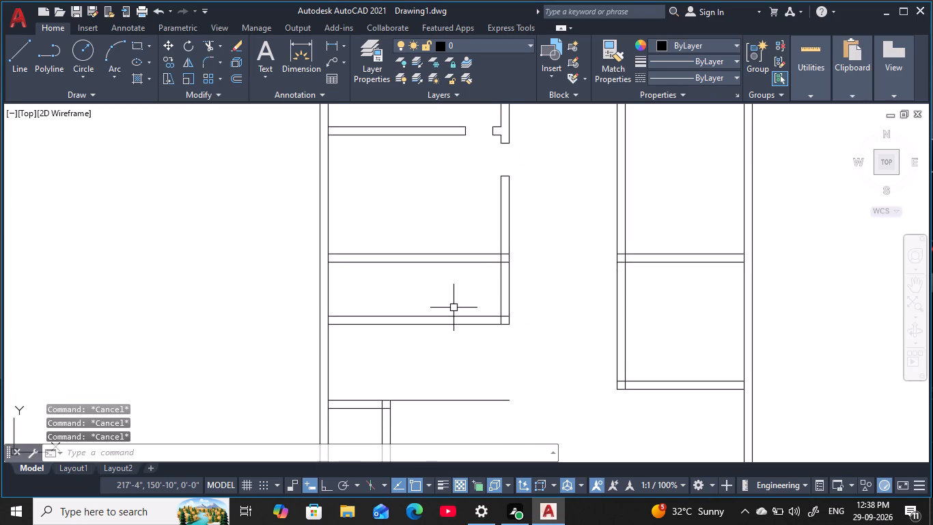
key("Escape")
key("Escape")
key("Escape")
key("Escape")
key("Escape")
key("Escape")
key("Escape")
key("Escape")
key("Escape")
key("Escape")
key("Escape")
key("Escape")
Offset the lower line of the left bay's second horizontal partition 9" downward as a door guide line.
type("o")
key("space")
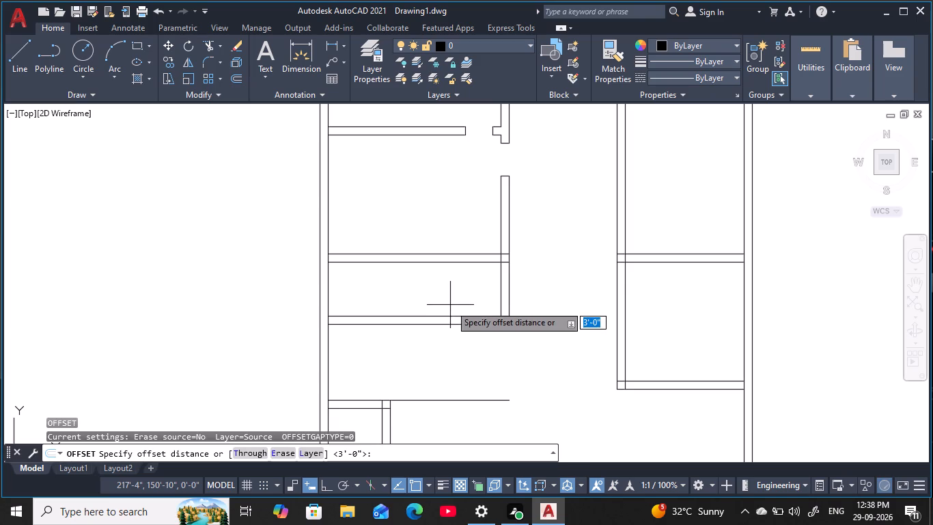
type("9")
key("space")
left_click(480, 262)
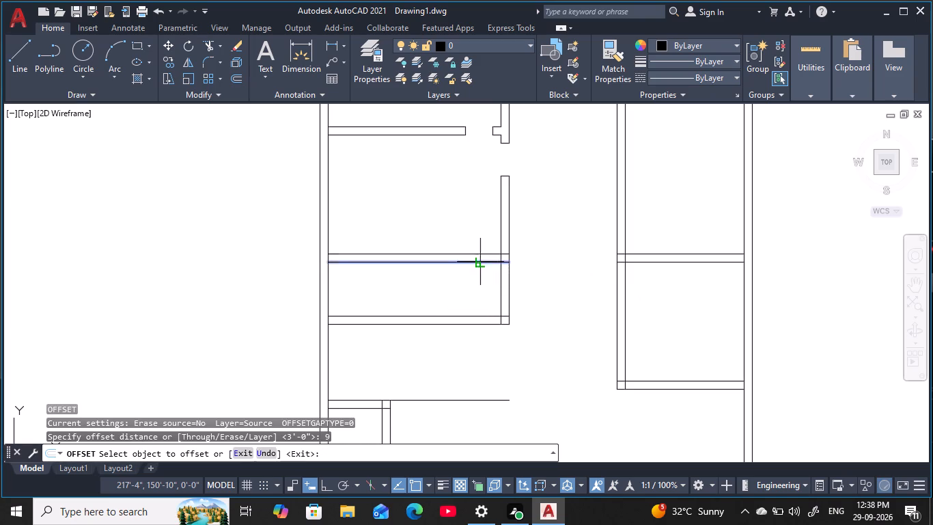
left_click(486, 309)
key("Escape")
key("Escape")
key("Escape")
key("Escape")
key("Escape")
key("Escape")
key("Escape")
key("Escape")
key("Escape")
key("Escape")
key("Escape")
key("Escape")
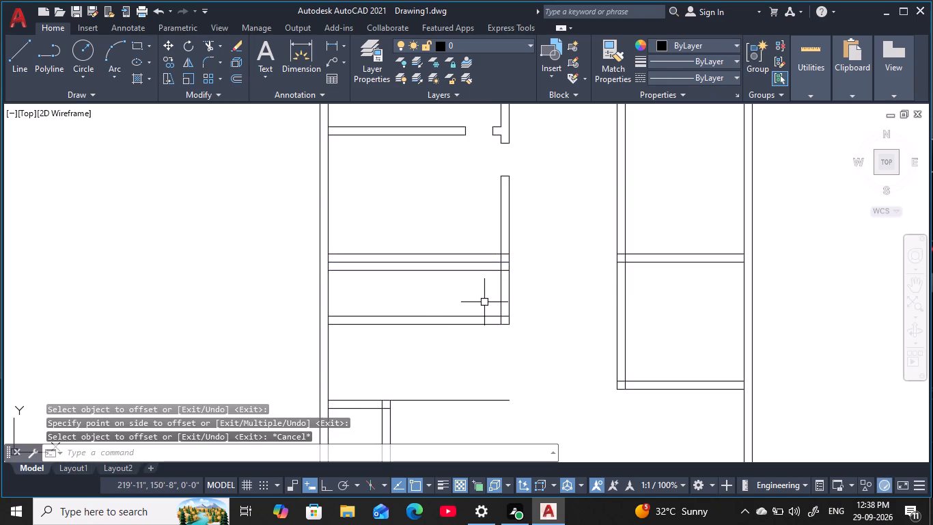
Offset the guide line below the second partition 2'6" downward to set the door width.
type("o")
key("space")
type("2'6")
key("space")
left_click(484, 269)
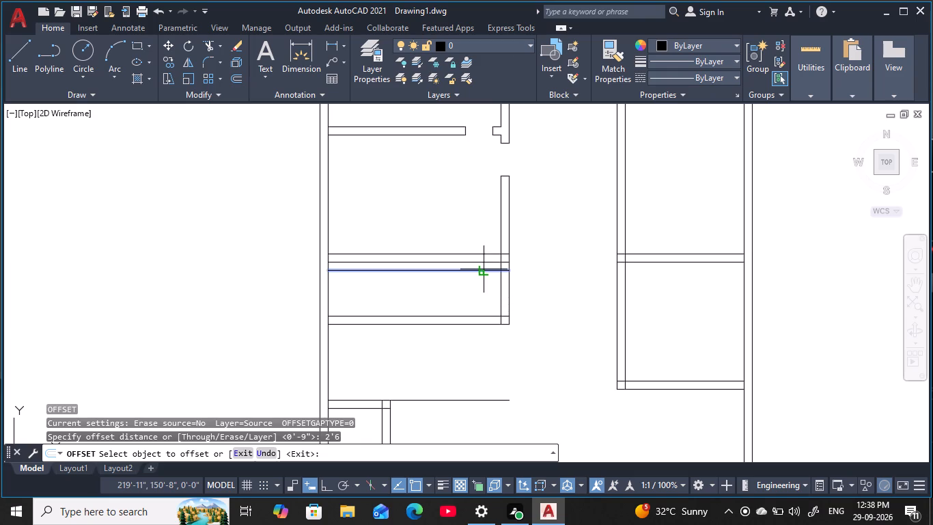
left_click(486, 390)
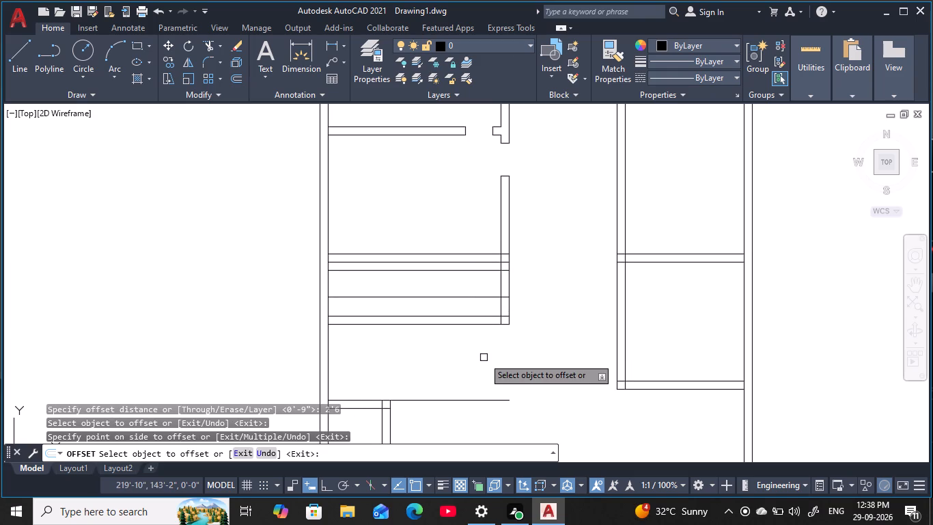
key("Escape")
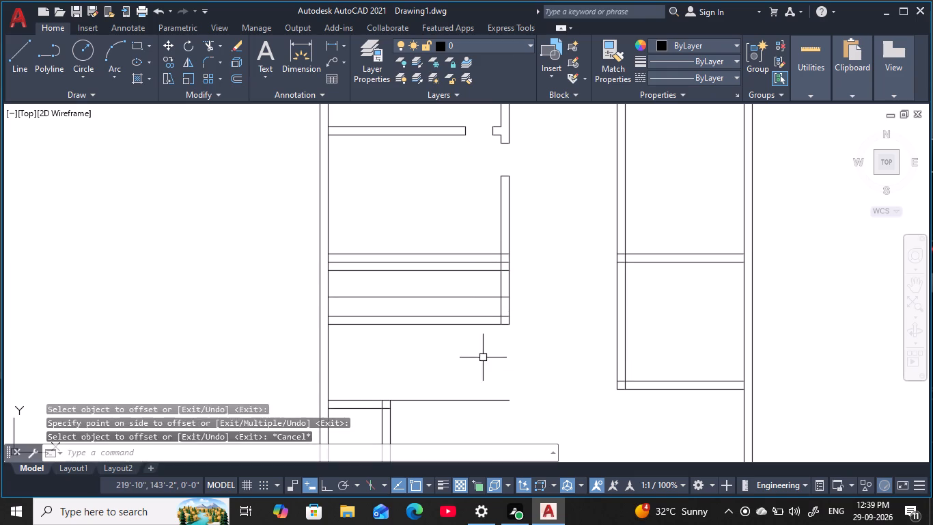
key("Escape")
key("Escape")
key("Escape")
key("Escape")
key("Escape")
scroll(461, 263, "up", 2)
key("Escape")
key("Escape")
scroll(463, 265, "down", 1)
key("Escape")
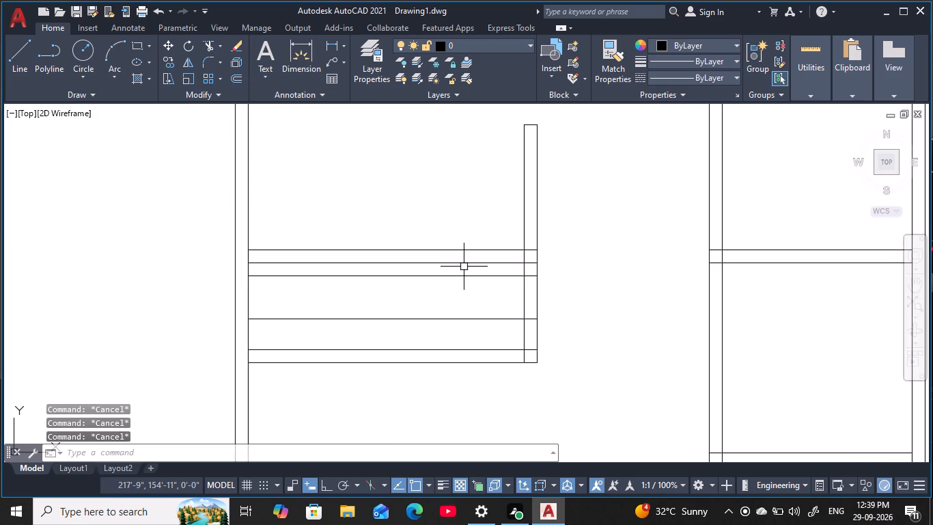
Trim away both guide lines inside the room below the second partition and the right wall between them for a doorway.
type("tr")
key("space")
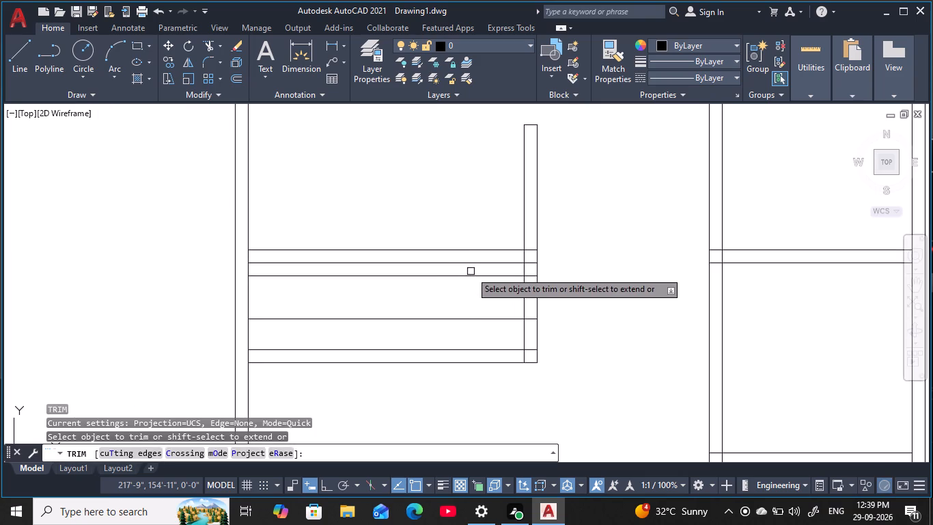
left_click_drag(471, 271, 457, 339)
left_click_drag(479, 297, 559, 310)
scroll(562, 310, "down", 2)
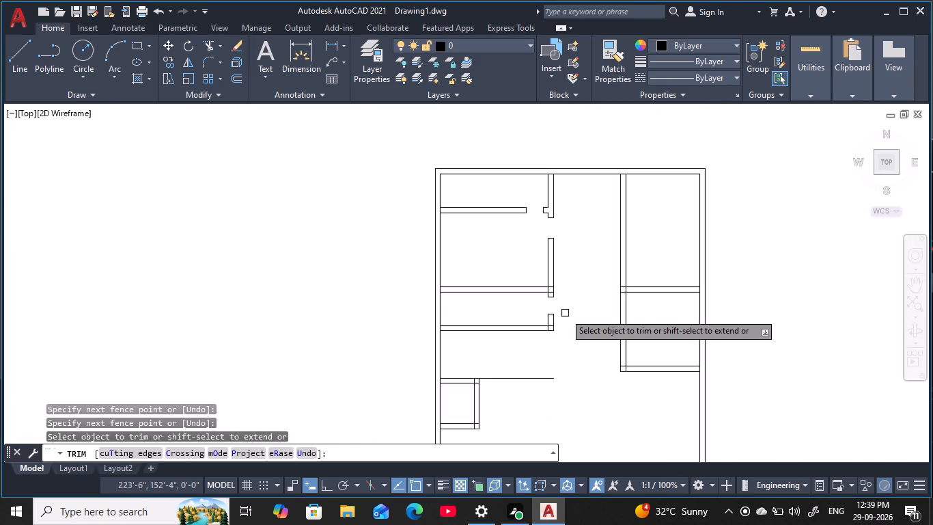
key("Escape")
key("Escape")
key("Escape")
key("Escape")
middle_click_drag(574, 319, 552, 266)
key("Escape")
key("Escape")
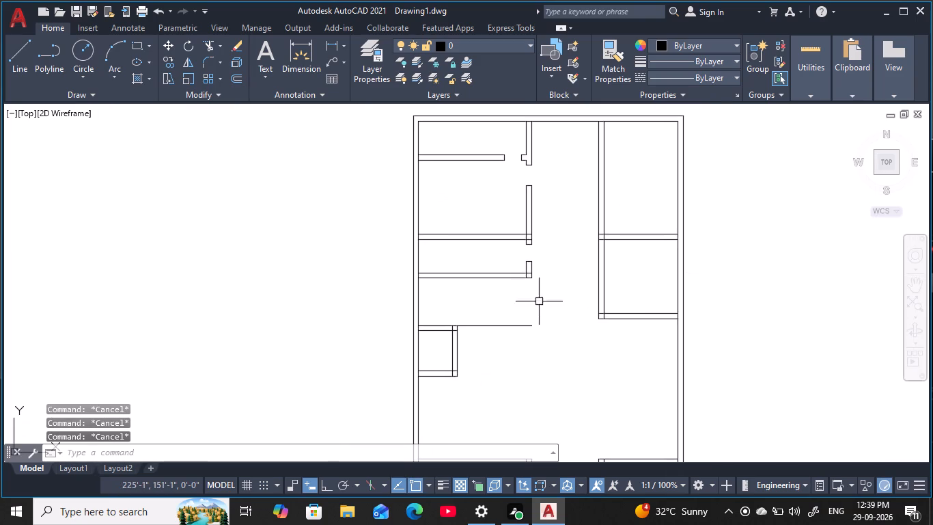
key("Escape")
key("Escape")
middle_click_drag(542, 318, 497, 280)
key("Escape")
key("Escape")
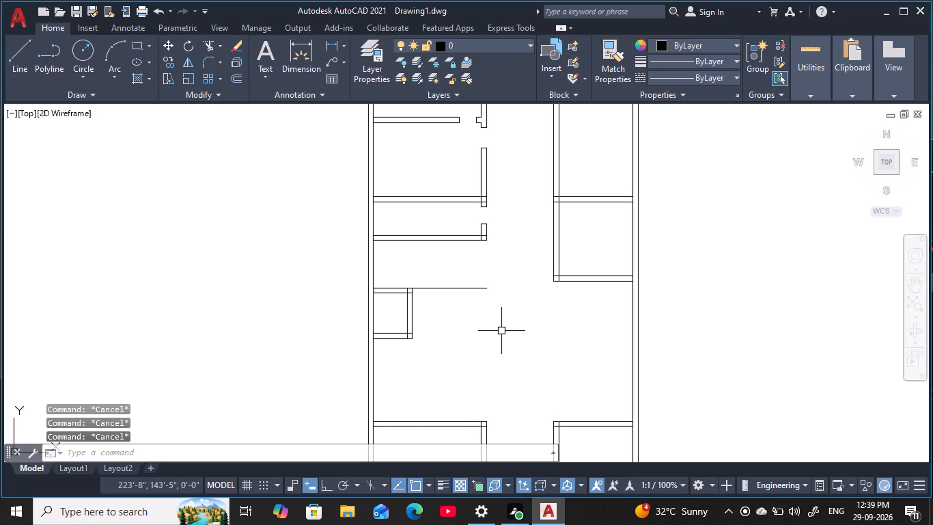
Offset the inner line of the plan's top outer wall 9" downward as a door guide line.
key("Escape")
scroll(523, 291, "down", 1)
middle_click_drag(523, 291, 490, 352)
key("Escape")
key("Escape")
key("Escape")
scroll(503, 219, "up", 1)
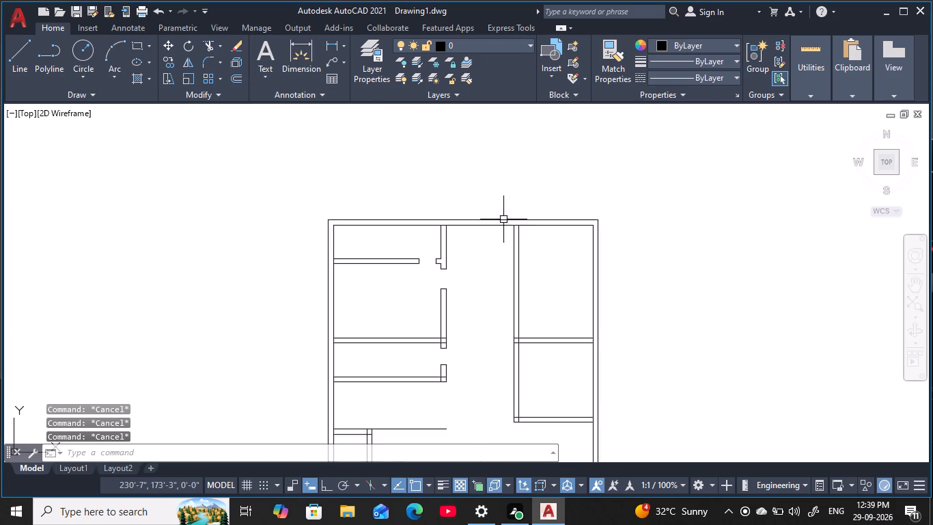
key("Escape")
key("Escape")
scroll(502, 221, "up", 1)
key("Escape")
key("Escape")
type("o")
key("space")
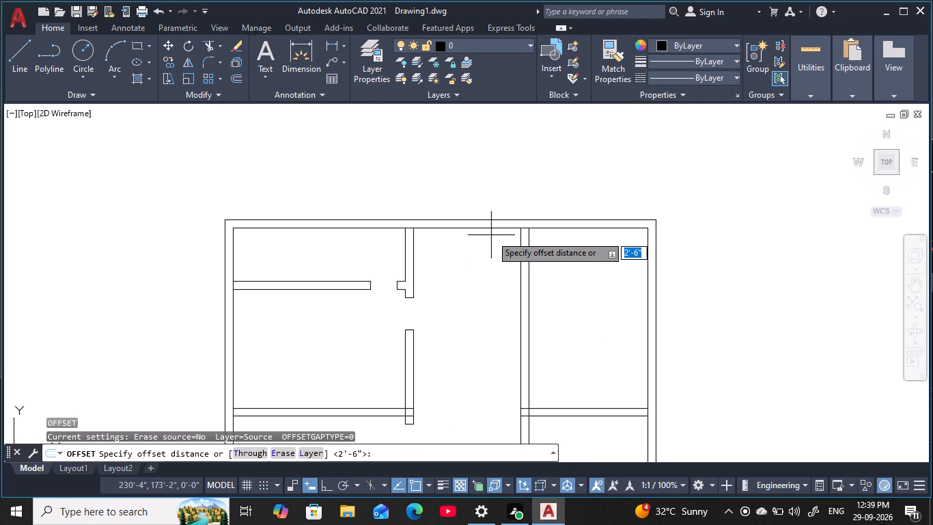
type("9")
key("space")
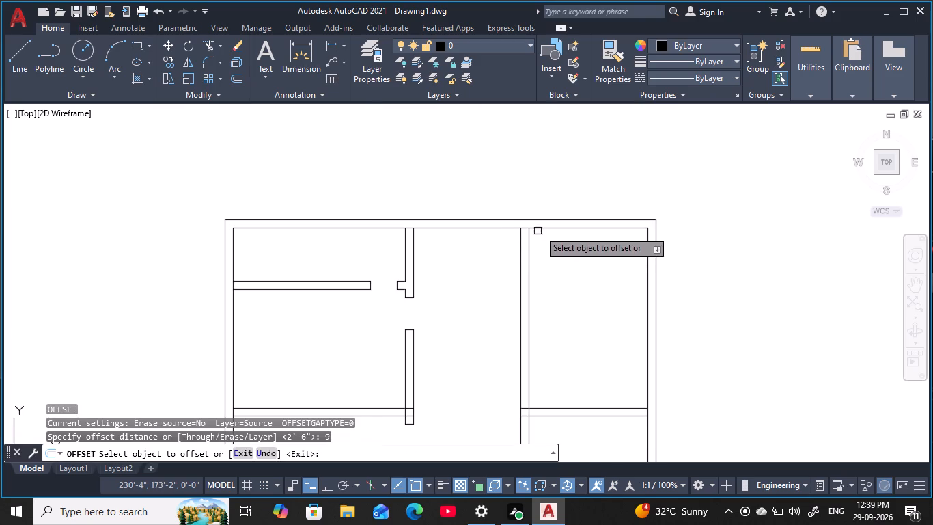
left_click(542, 229)
left_click(560, 333)
key("Escape")
key("Escape")
key("Escape")
key("Escape")
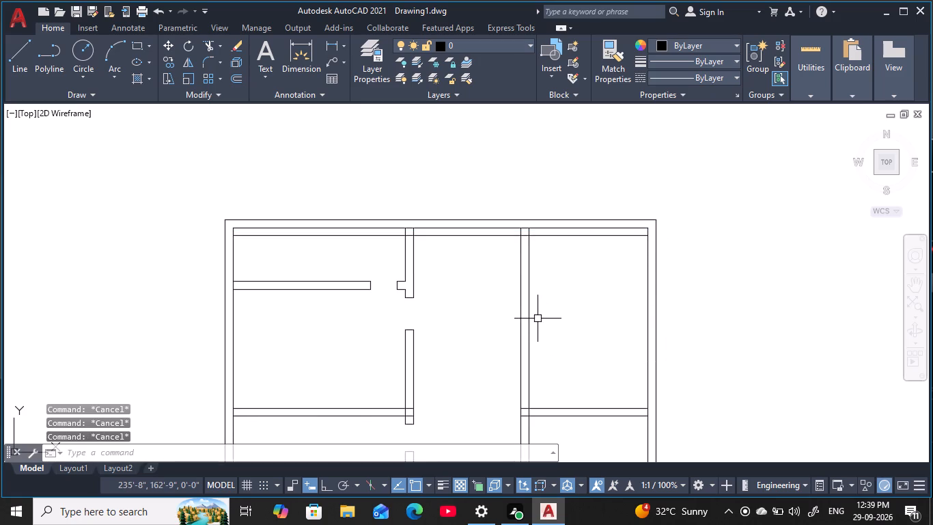
Offset the guide line below the top wall 3' downward to set the door width.
key("Escape")
type("o")
key("space")
key("3")
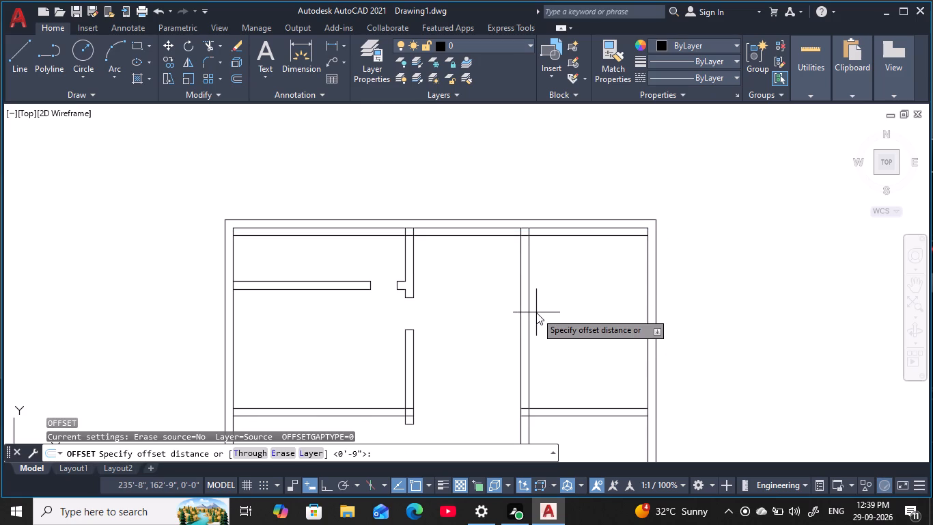
type("'")
key("space")
left_click(563, 236)
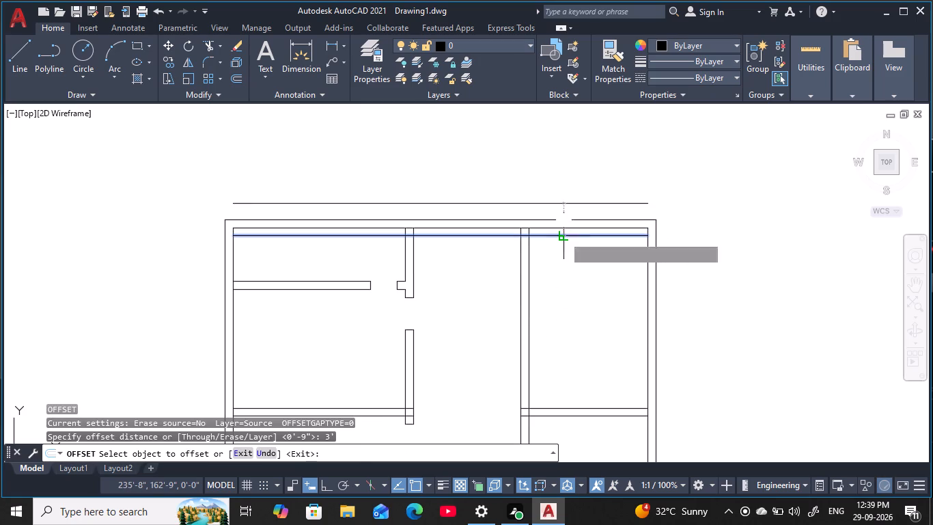
left_click(537, 386)
key("Escape")
key("Escape")
key("Escape")
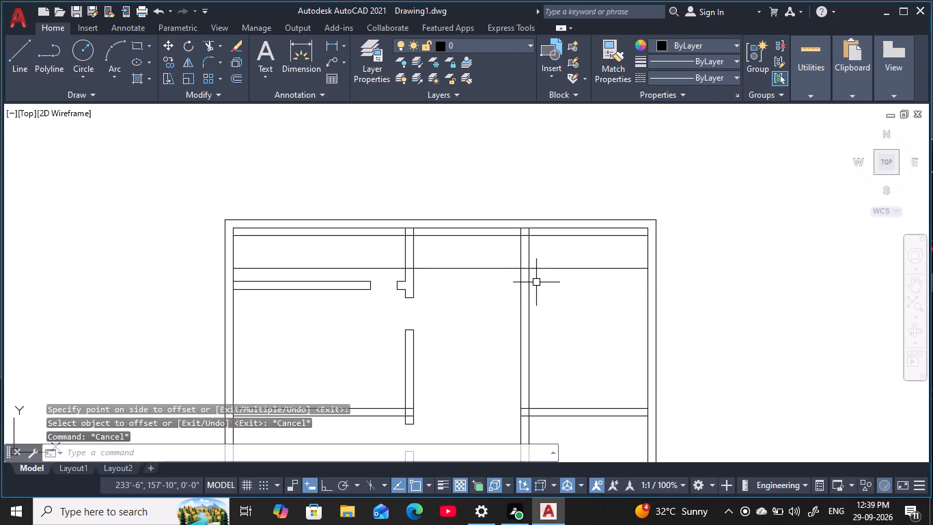
key("Escape")
key("Escape")
key("Escape")
key("Escape")
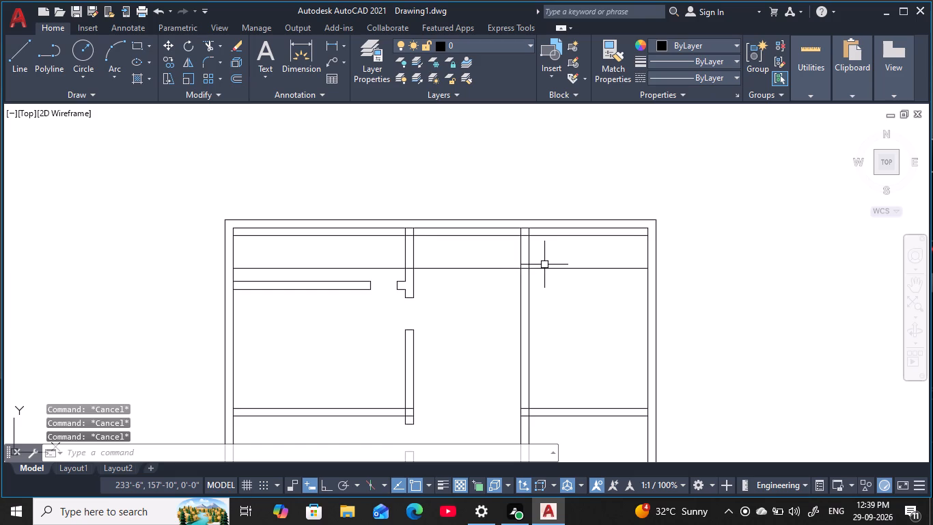
key("Escape")
key("Escape")
key("Escape")
Trim the right bay's left wall between the two guide lines for a doorway, and trim the guide lines inside the right room and corridor.
type("tr")
key("space")
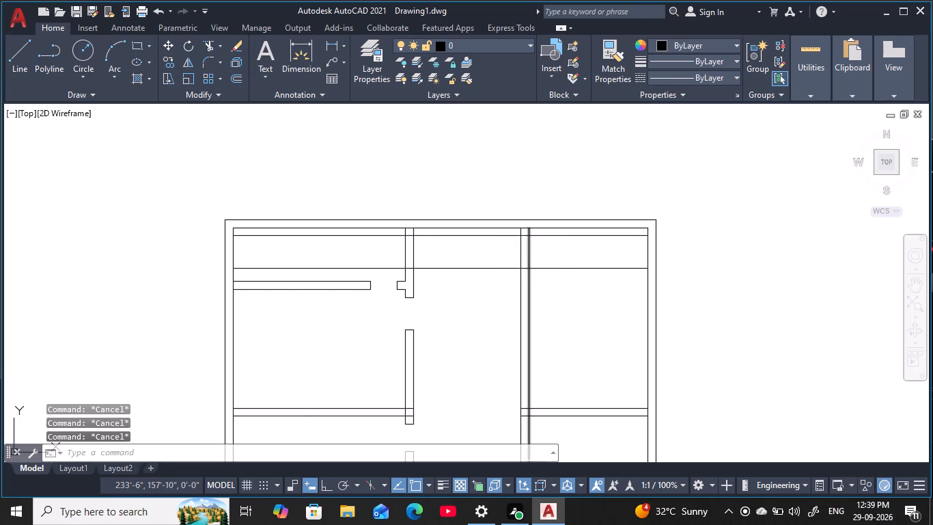
left_click_drag(502, 259, 577, 259)
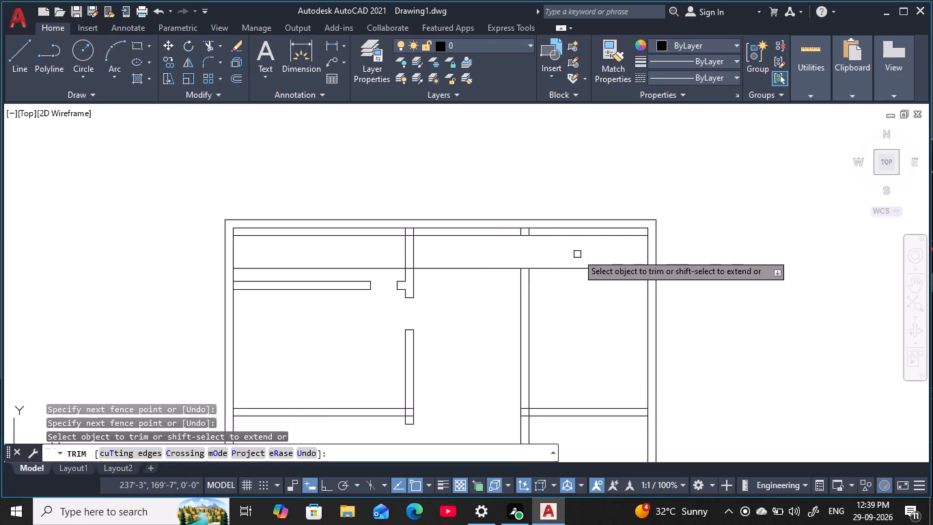
left_click(574, 237)
left_click(576, 267)
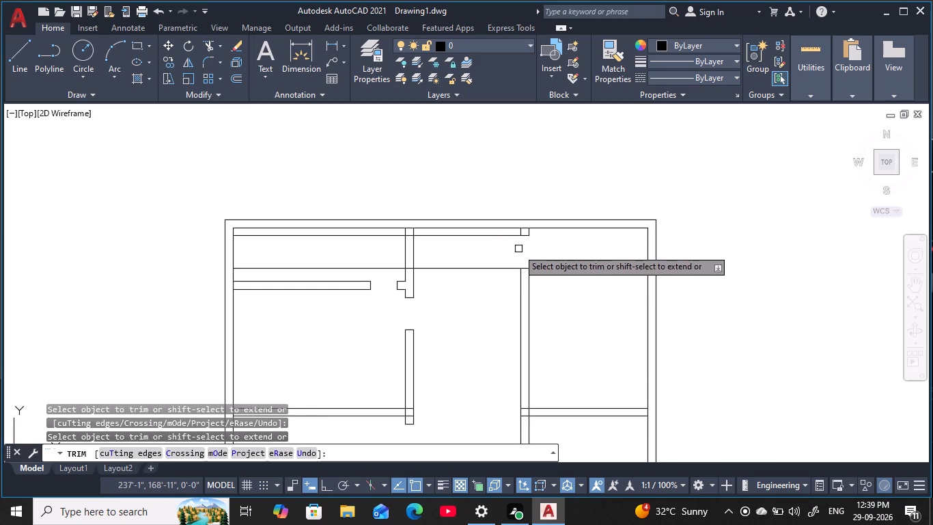
left_click(502, 237)
left_click(490, 268)
key("Escape")
key("Escape")
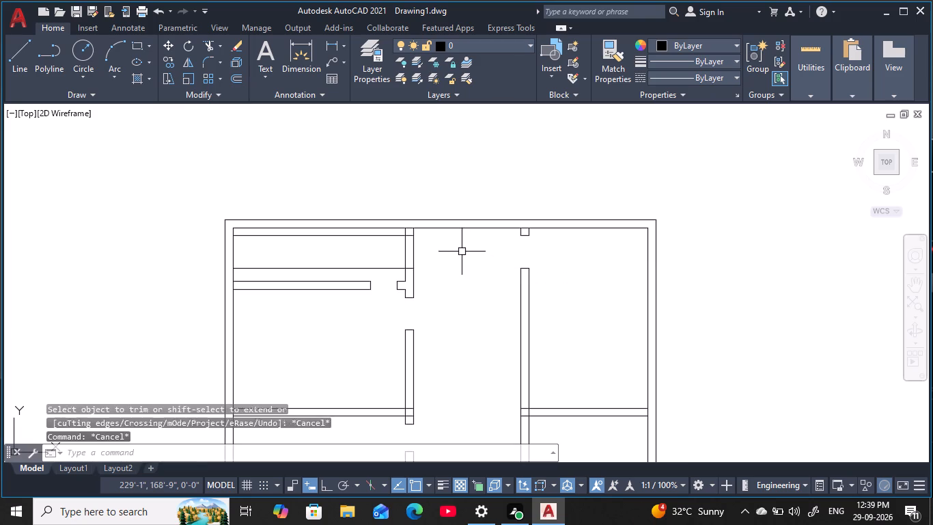
key("Escape")
key("Escape")
key("Escape")
key("Escape")
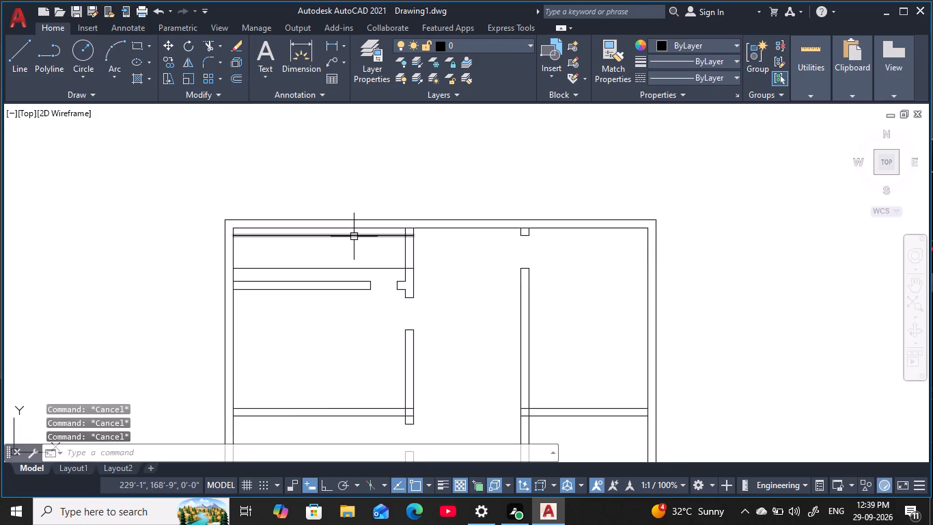
Erase the two leftover guide lines in the left bay's top room.
left_click(354, 237)
left_click(357, 268)
key("Delete")
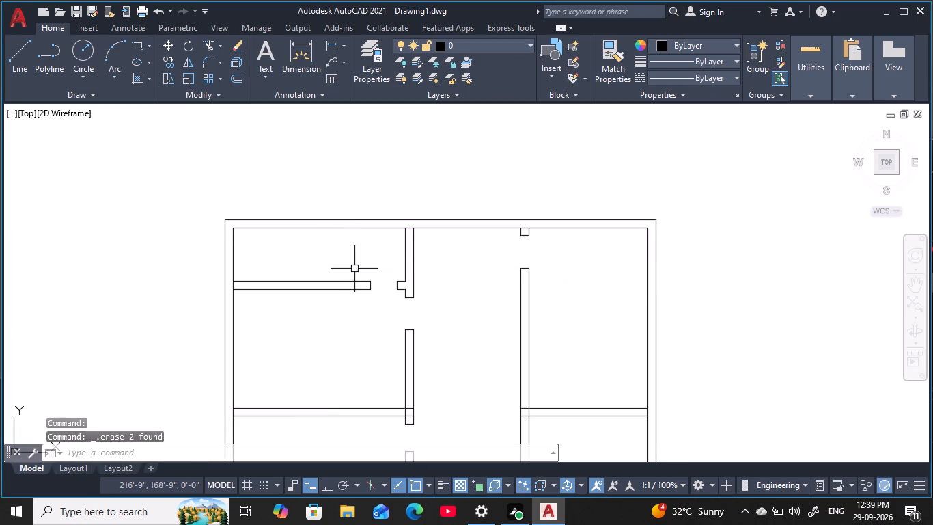
key("space")
scroll(439, 290, "down", 1)
middle_click_drag(456, 303, 441, 215)
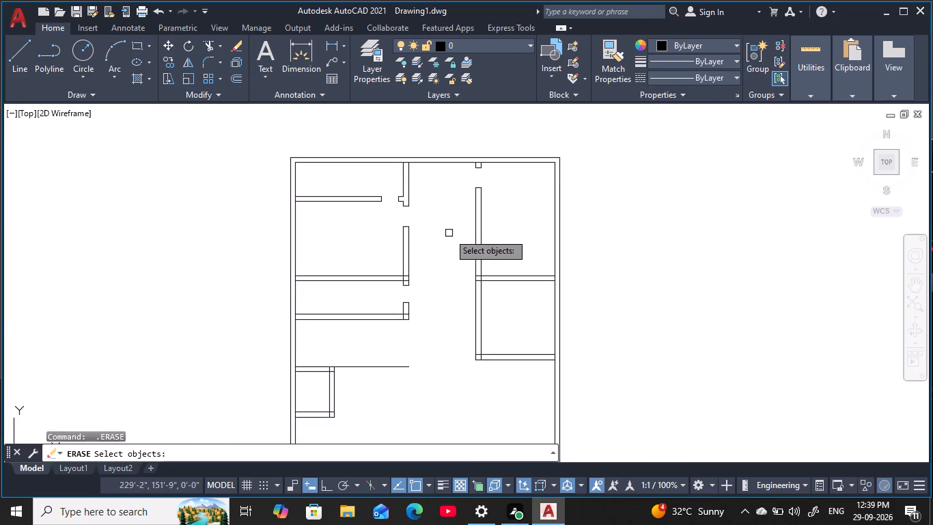
key("Escape")
key("Escape")
key("Escape")
key("Escape")
key("Escape")
key("Escape")
key("Escape")
Offset the lower line of the right bay's upper horizontal partition 9" downward as a door guide line.
type("o")
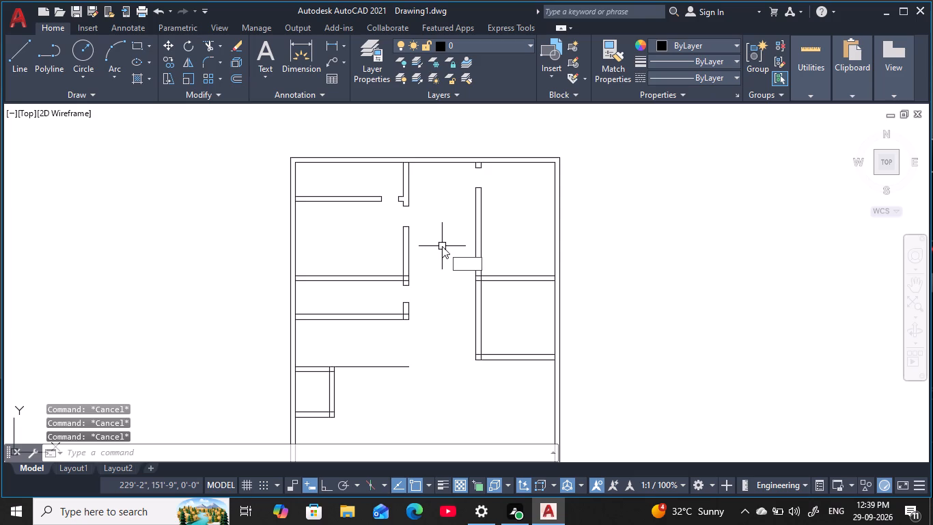
key("space")
key("9")
key("space")
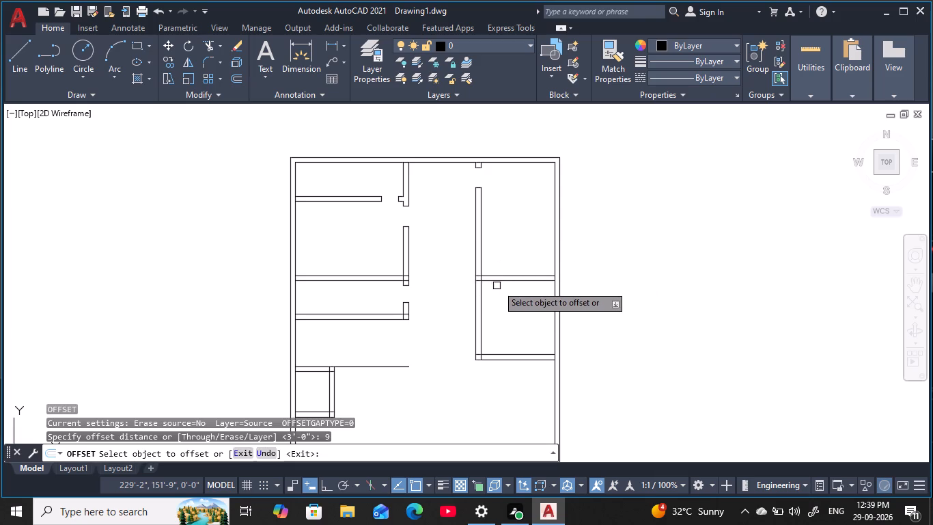
left_click(499, 280)
left_click(499, 323)
key("Escape")
key("Escape")
key("Escape")
key("Escape")
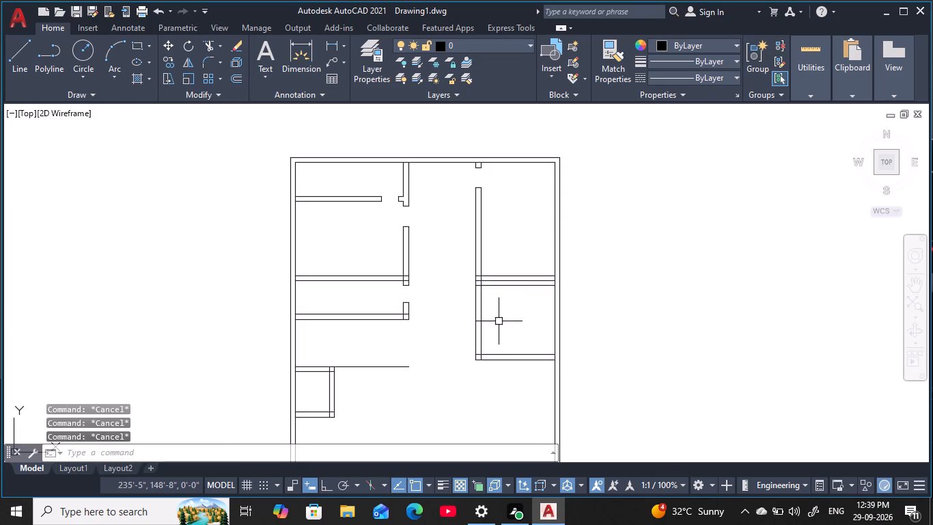
Offset the guide line below the right bay's upper partition 3' downward to set the door width.
key("o")
key("space")
key("3")
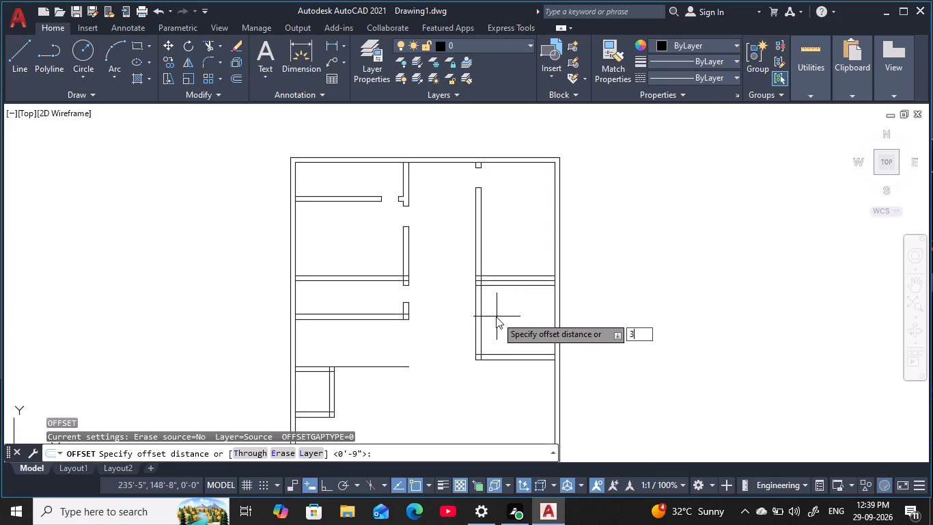
key("apostrophe")
key("space")
left_click(514, 287)
left_click(498, 339)
key("Escape")
key("Escape")
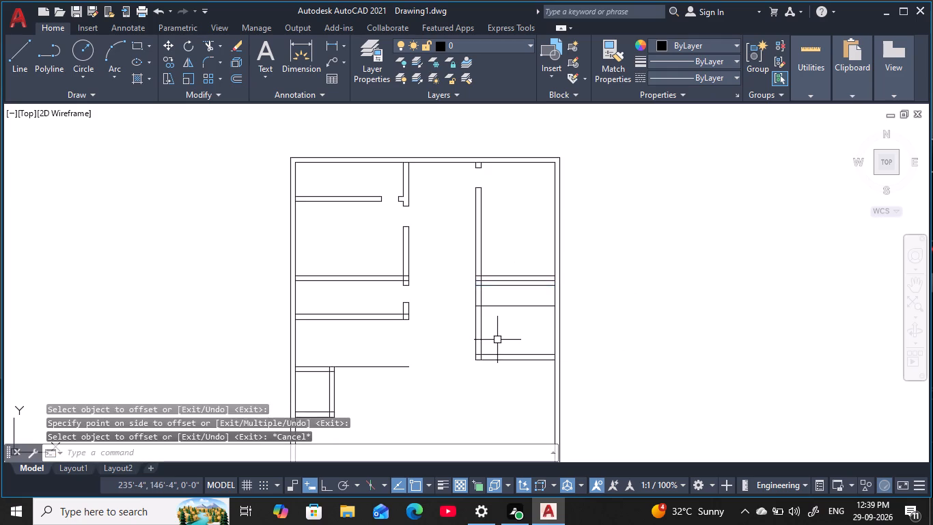
key("Escape")
key("Escape")
key("Escape")
Trim the right bay's left wall between the two guide lines for a doorway, and trim away both guide lines inside the room.
type("tr")
key("space")
scroll(487, 288, "up", 2)
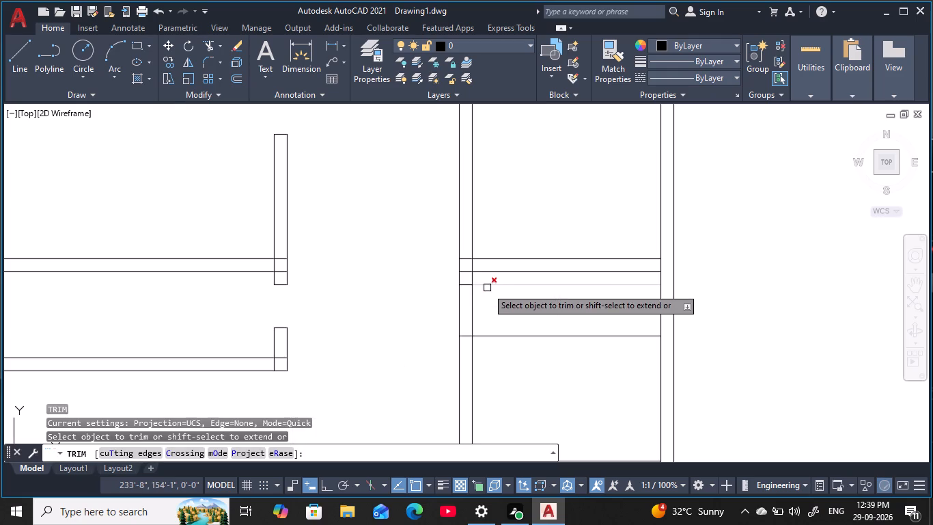
left_click_drag(488, 310, 438, 301)
left_click(500, 287)
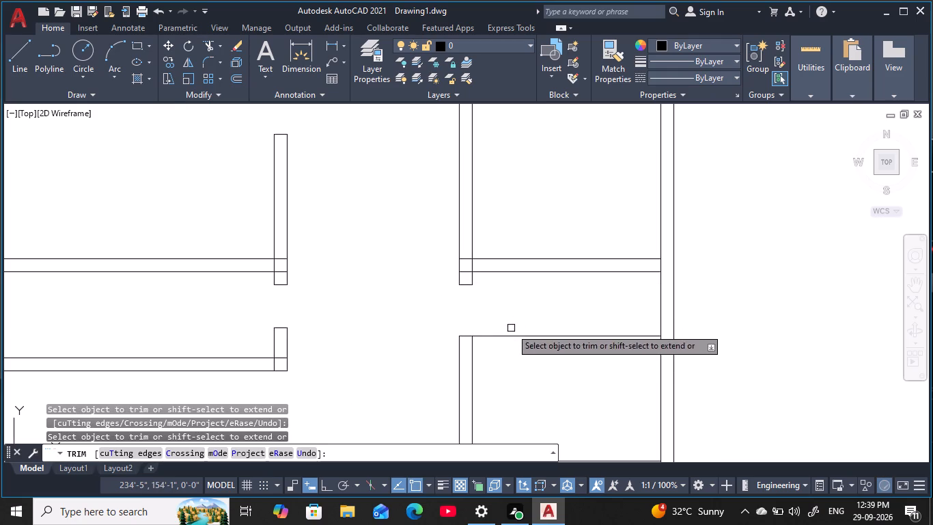
left_click_drag(510, 332, 509, 365)
scroll(506, 362, "down", 2)
middle_click_drag(505, 362, 511, 267)
key("Escape")
key("Escape")
key("Escape")
key("Escape")
Trim the overlapping lines where the left bay's second horizontal partition meets its right wall to form a clean T-junction.
middle_click_drag(473, 319, 479, 319)
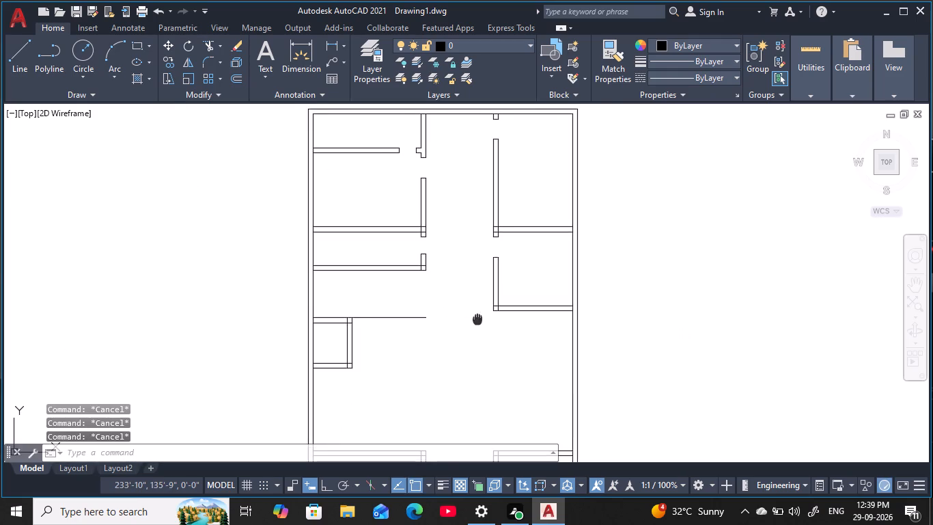
middle_click_drag(479, 319, 489, 293)
key("Escape")
key("Escape")
scroll(523, 178, "up", 3)
key("Escape")
key("Escape")
scroll(242, 215, "down", 2)
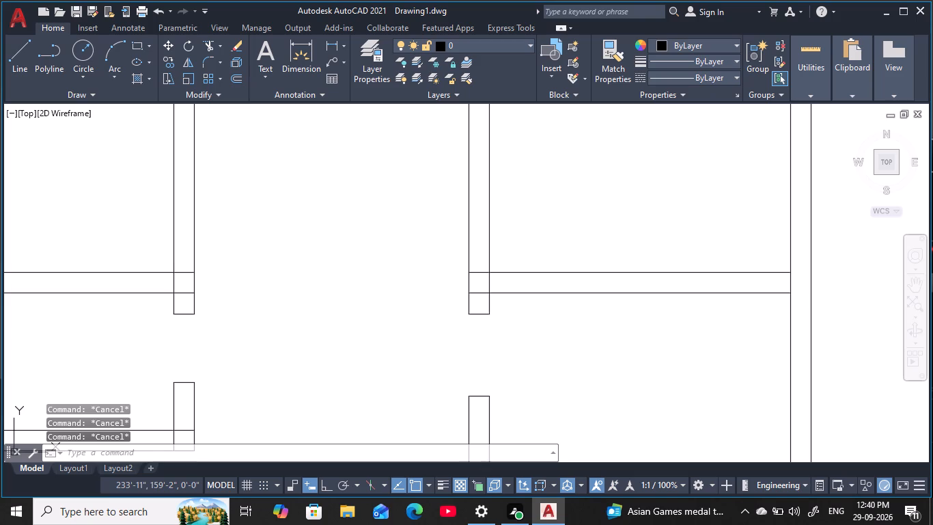
key("Escape")
key("Escape")
scroll(337, 269, "down", 8)
scroll(285, 273, "up", 5)
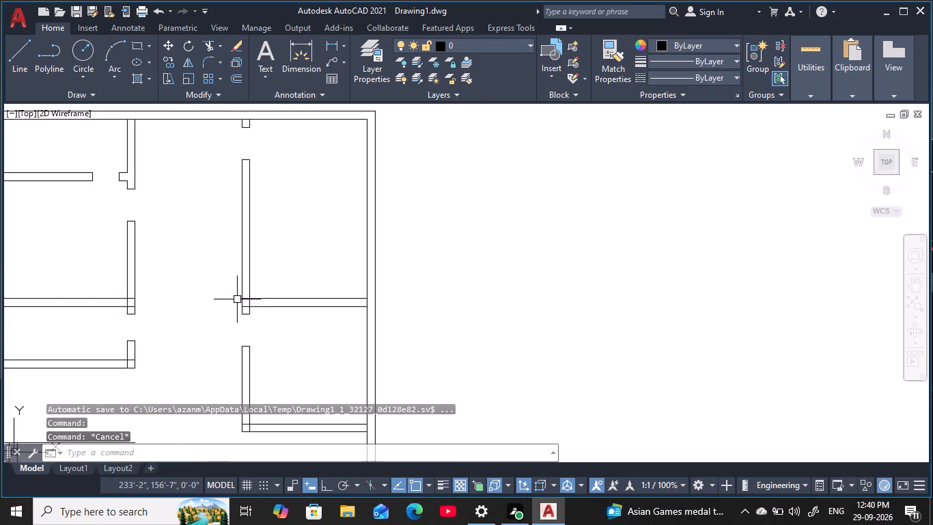
middle_click_drag(236, 301, 418, 294)
key("Escape")
scroll(320, 279, "up", 2)
key("Escape")
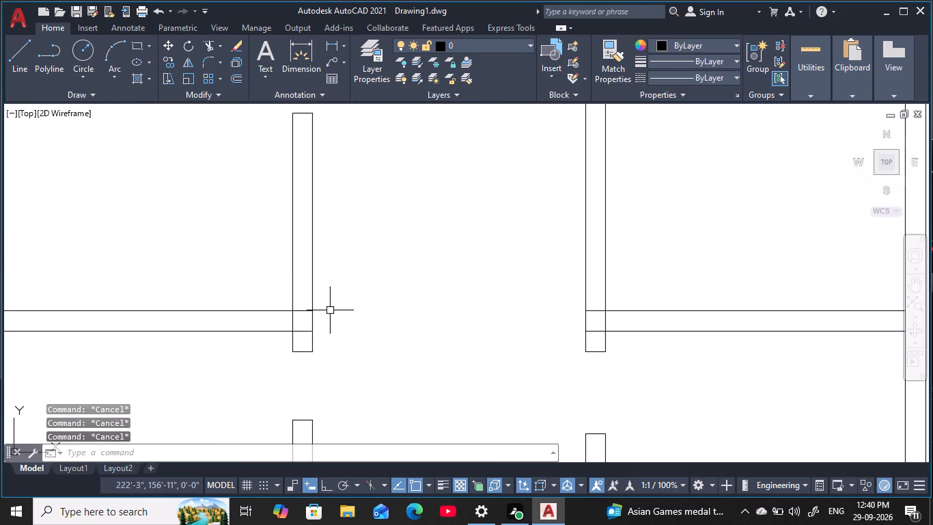
middle_click_drag(395, 310, 590, 282)
key("Escape")
key("Escape")
type("tr")
key("space")
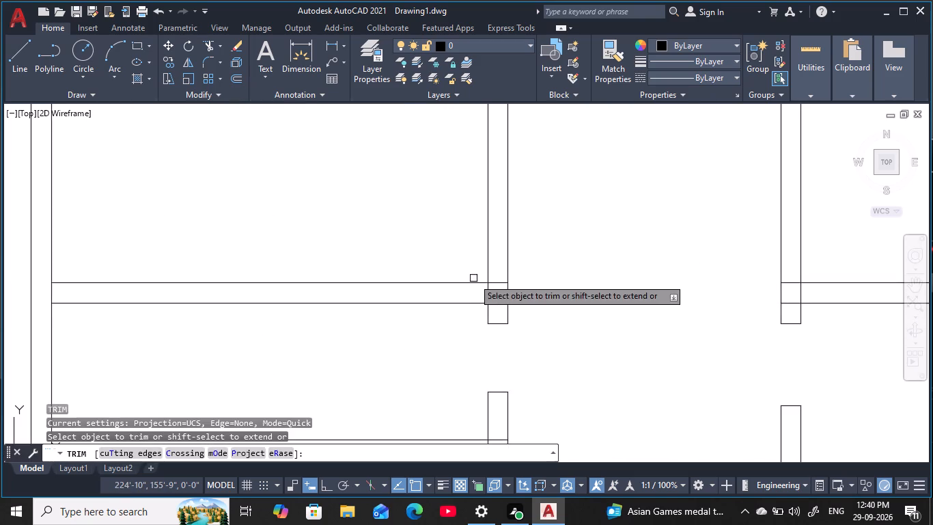
left_click_drag(496, 276, 501, 312)
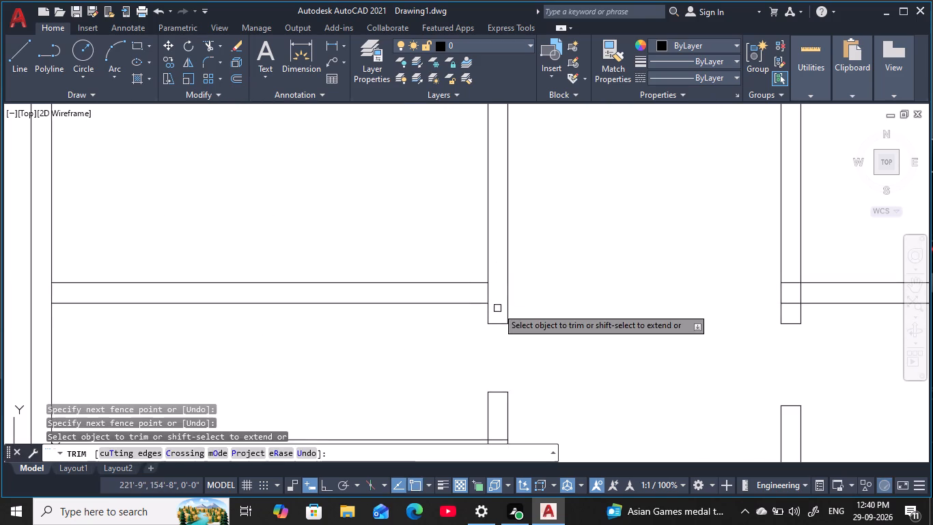
left_click_drag(495, 296, 473, 294)
Trim the overlapping lines where the right bay's upper partition meets its left wall to form a clean T-junction.
scroll(619, 322, "down", 3)
middle_click_drag(624, 322, 524, 317)
scroll(572, 306, "up", 4)
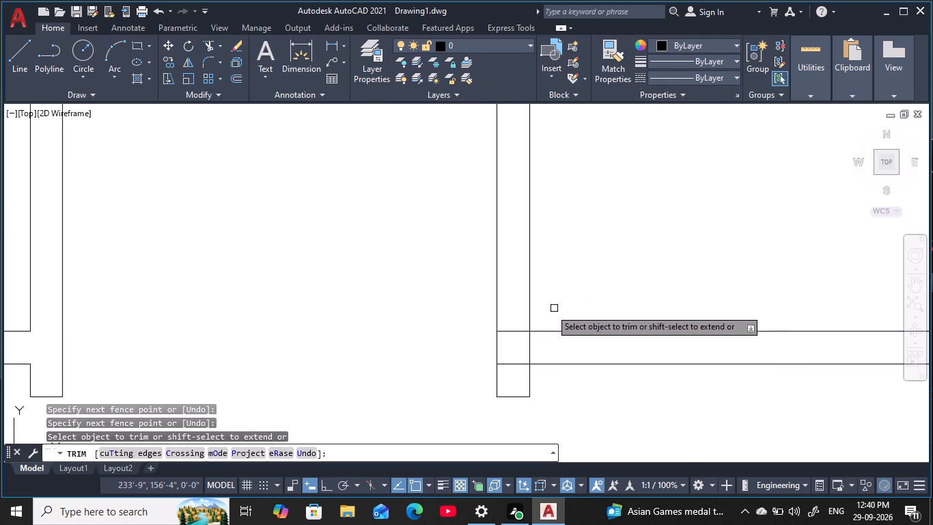
left_click_drag(511, 321, 512, 395)
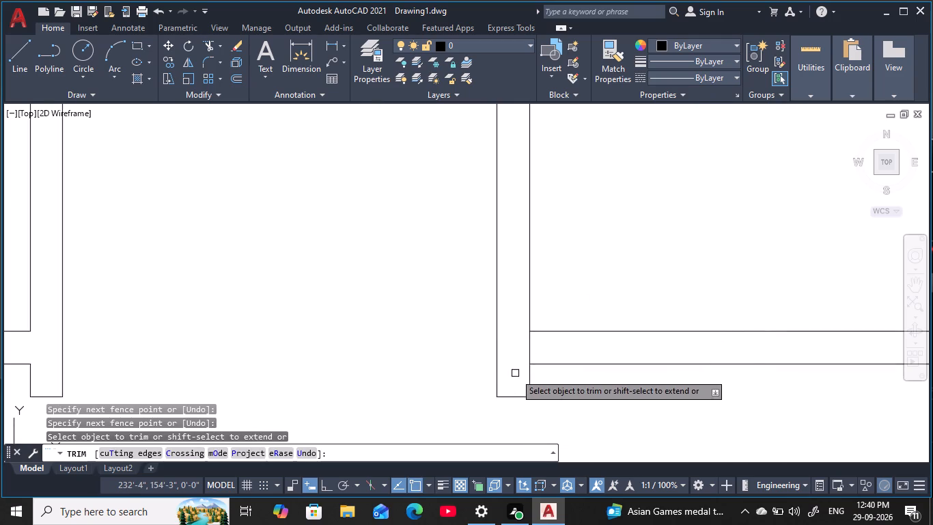
left_click_drag(507, 361, 550, 358)
scroll(550, 355, "down", 2)
middle_click_drag(550, 355, 572, 305)
key("Escape")
key("Escape")
key("Escape")
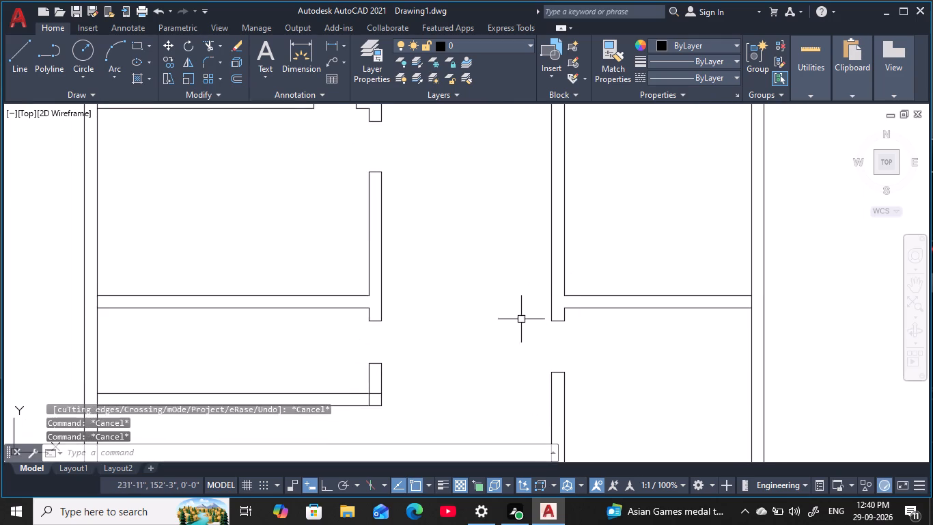
key("Escape")
Trim the overlapping lines at the corner where the left bay's third horizontal partition meets its right wall.
middle_click_drag(495, 341, 551, 305)
scroll(566, 298, "down", 1)
scroll(482, 334, "up", 4)
key("Escape")
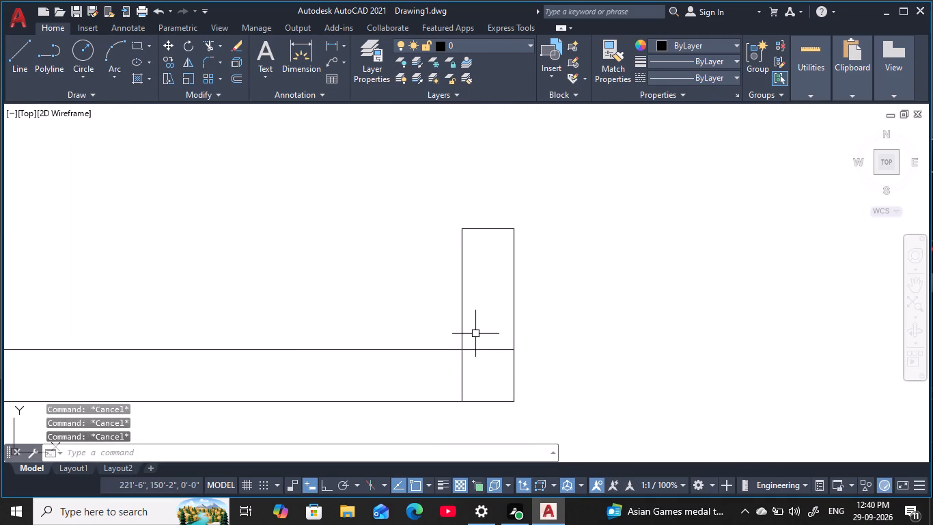
type("tr")
key("space")
left_click_drag(478, 338, 446, 375)
scroll(488, 363, "down", 5)
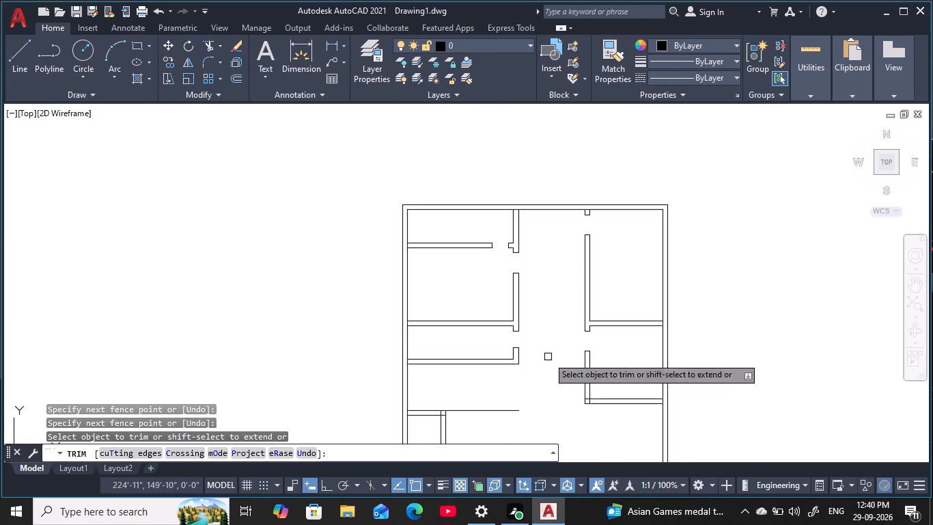
Trim the overlapping lines at the corner where the right bay's lower horizontal partition meets its left wall.
middle_click_drag(549, 355, 539, 287)
scroll(575, 338, "up", 5)
left_click_drag(600, 263, 607, 291)
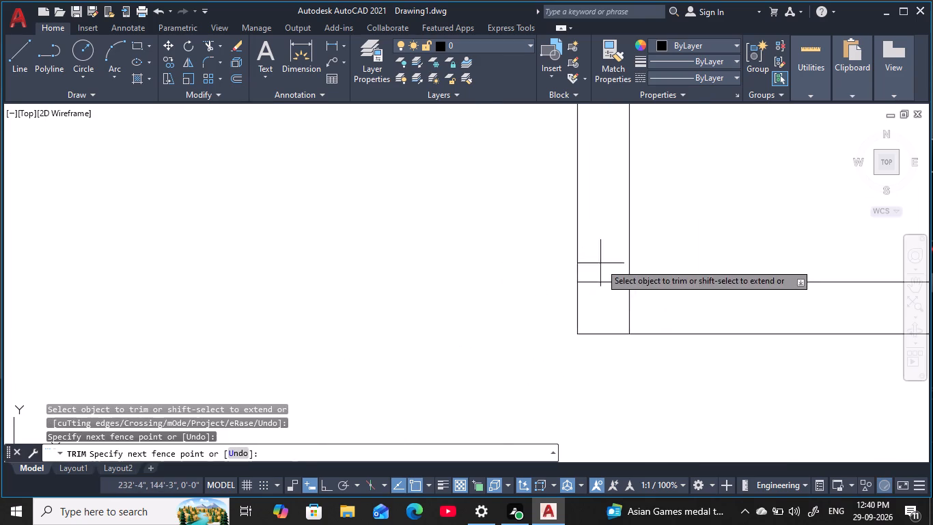
left_click_drag(607, 291, 646, 323)
scroll(630, 321, "down", 6)
middle_click_drag(585, 332, 568, 350)
key("Escape")
key("Escape")
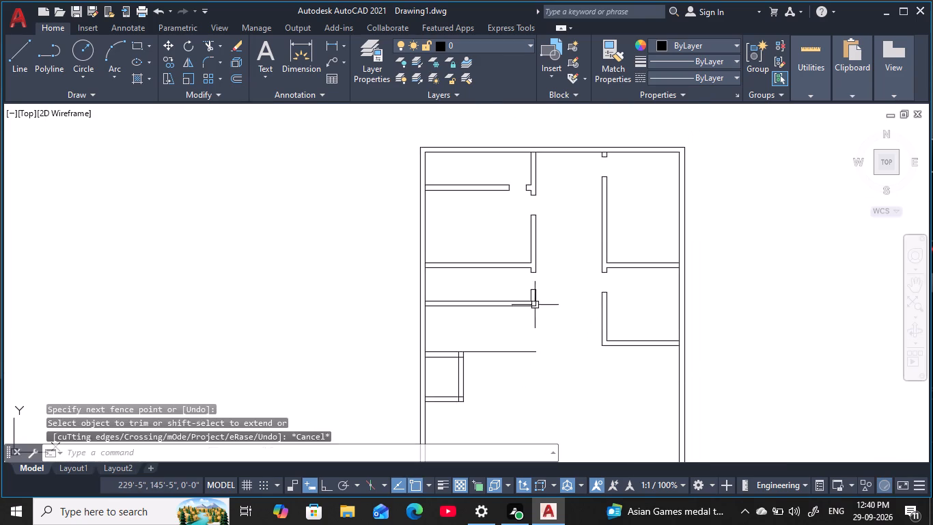
Draw a vertical line along the inner face of the small left-side room's right wall, between its upper and lower inner corners.
key("Escape")
key("Escape")
middle_click_drag(543, 332, 512, 244)
key("Escape")
key("Escape")
key("Escape")
key("Escape")
key("Escape")
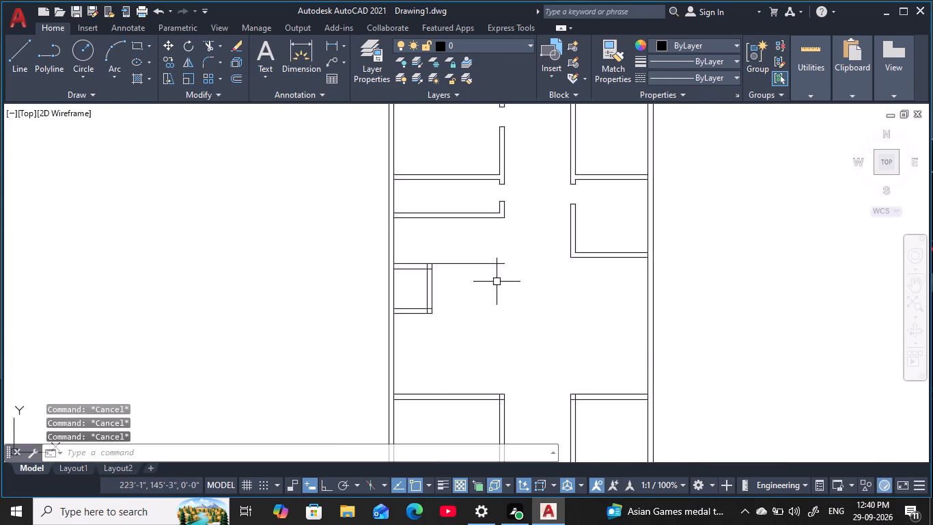
key("Escape")
key("Escape")
key("Escape")
key("Escape")
key("Escape")
key("Escape")
key("Escape")
key("Escape")
key("Escape")
middle_click_drag(443, 306, 467, 285)
key("Escape")
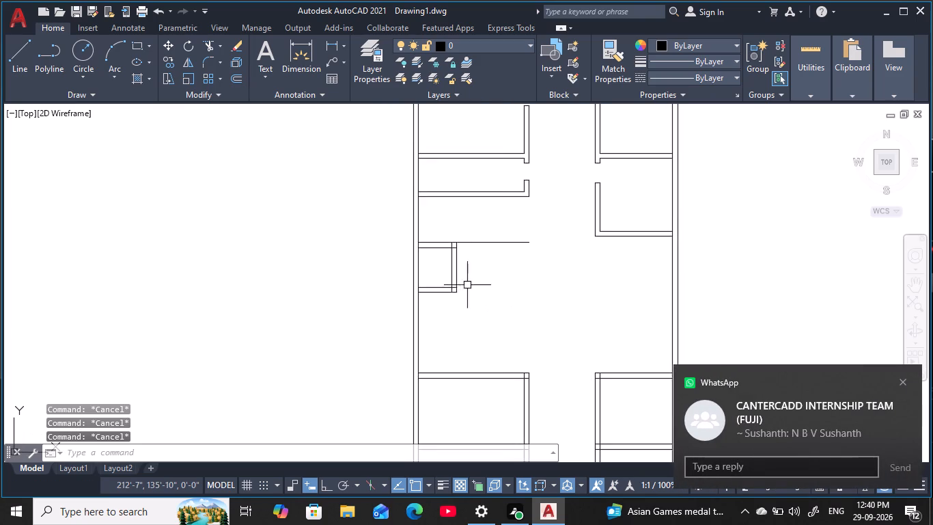
key("Escape")
key("Escape")
key("Escape")
key("Escape")
key("Escape")
key("Escape")
key("Escape")
key("Escape")
scroll(425, 282, "up", 2)
key("Escape")
middle_click_drag(450, 264, 428, 274)
key("Escape")
key("Escape")
key("Escape")
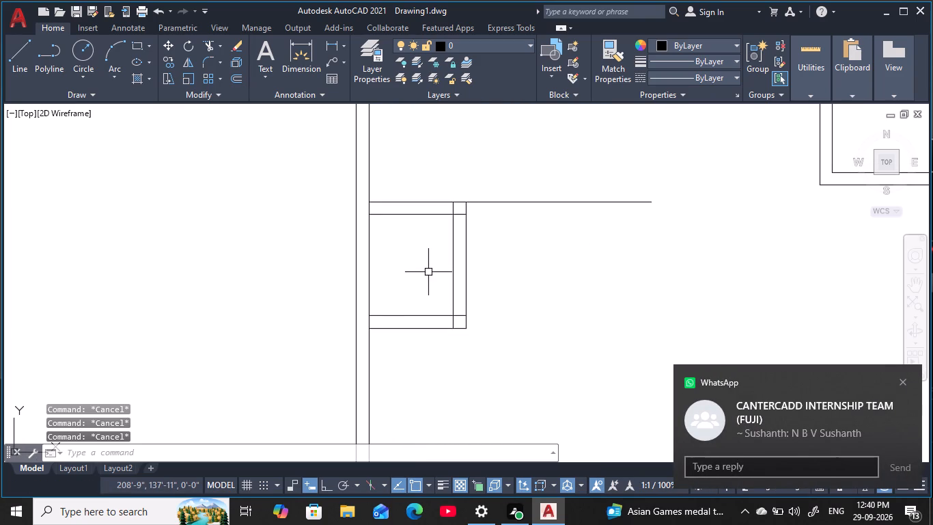
type("l")
key("space")
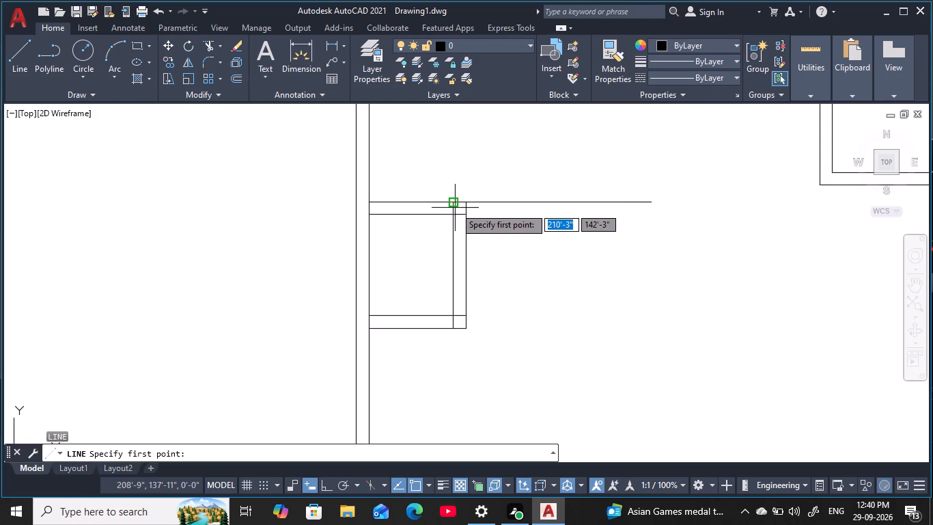
left_click(451, 218)
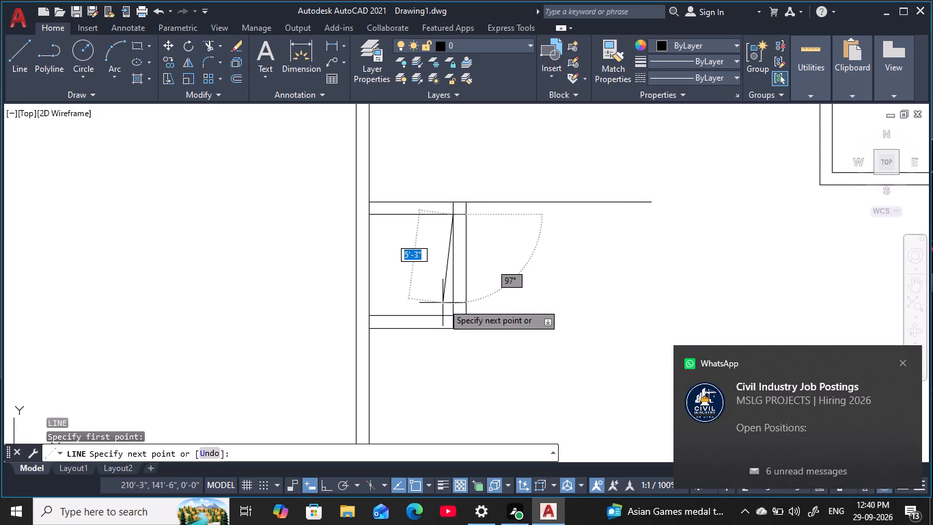
left_click(456, 314)
key("Escape")
key("Escape")
key("Escape")
key("Escape")
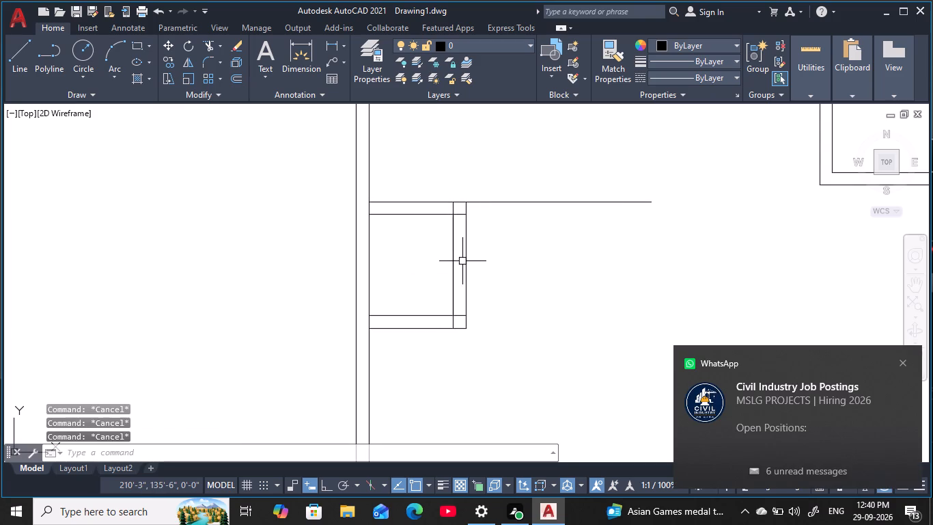
key("Escape")
key("Escape")
key("Escape")
key("Escape")
key("Escape")
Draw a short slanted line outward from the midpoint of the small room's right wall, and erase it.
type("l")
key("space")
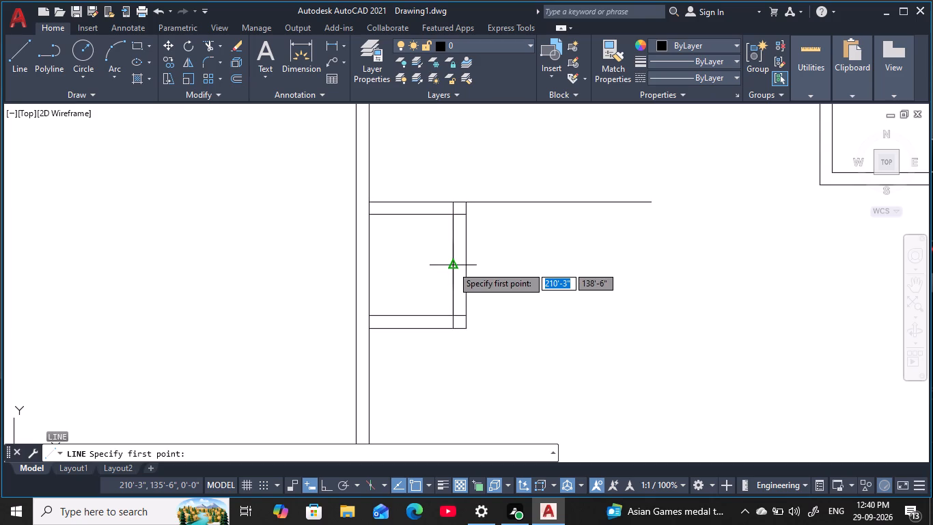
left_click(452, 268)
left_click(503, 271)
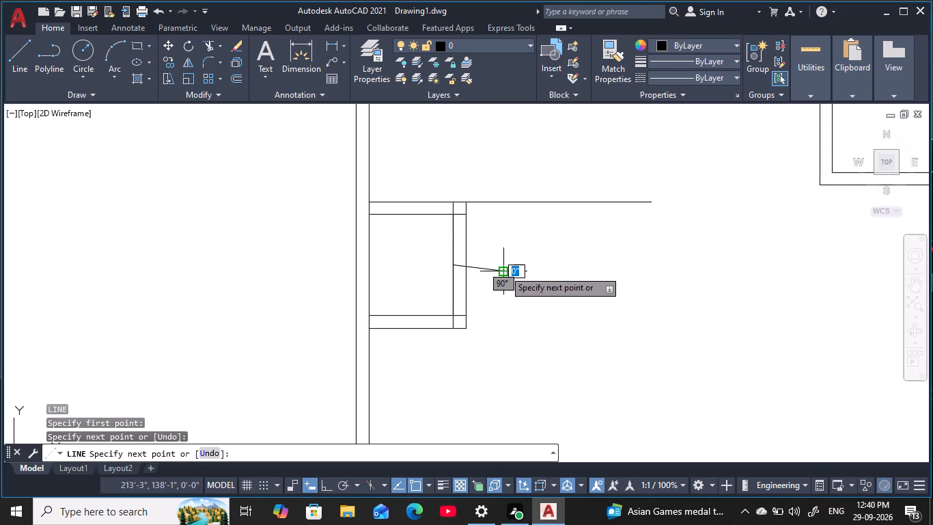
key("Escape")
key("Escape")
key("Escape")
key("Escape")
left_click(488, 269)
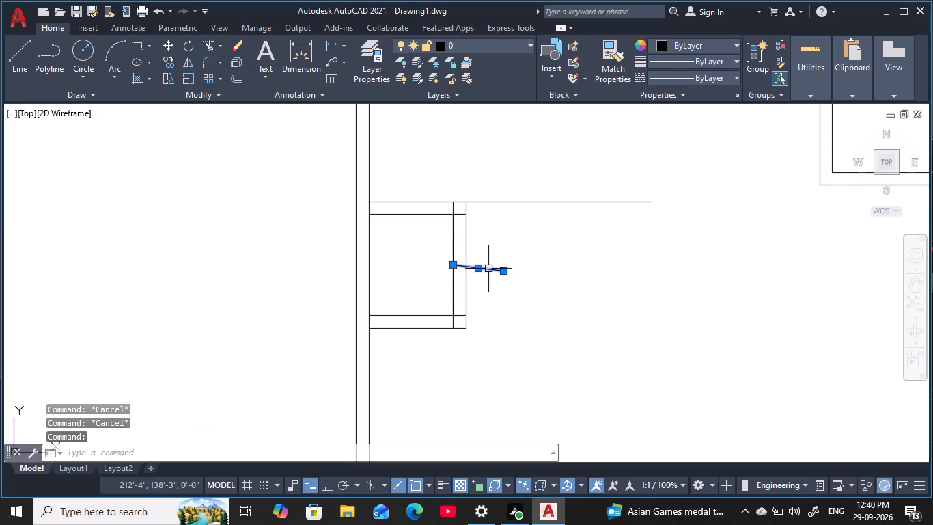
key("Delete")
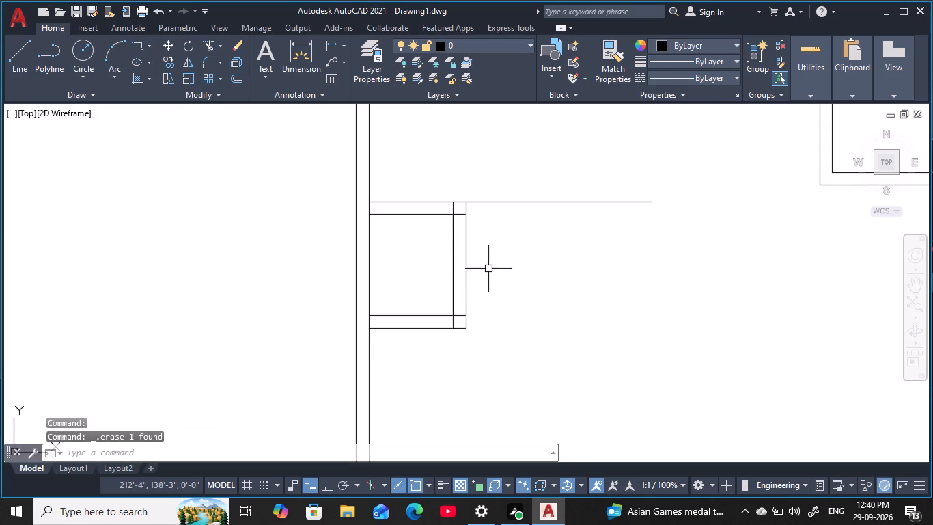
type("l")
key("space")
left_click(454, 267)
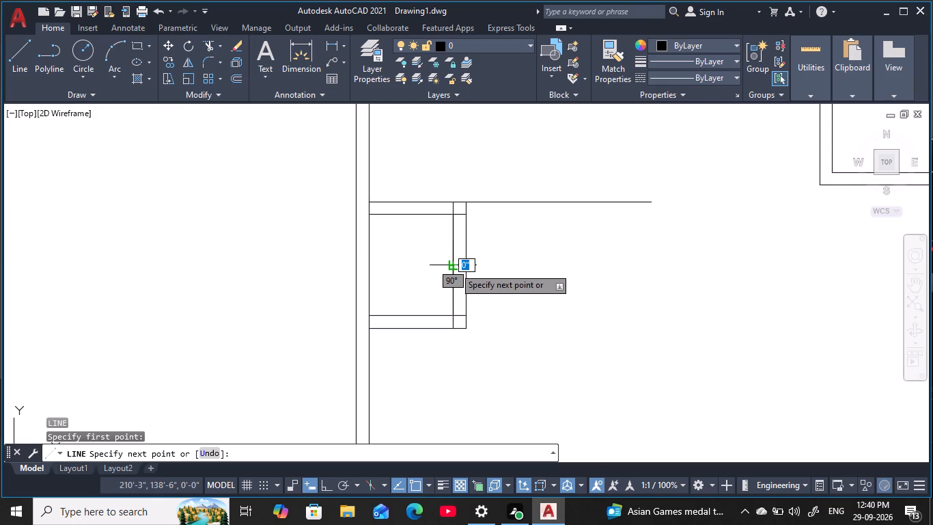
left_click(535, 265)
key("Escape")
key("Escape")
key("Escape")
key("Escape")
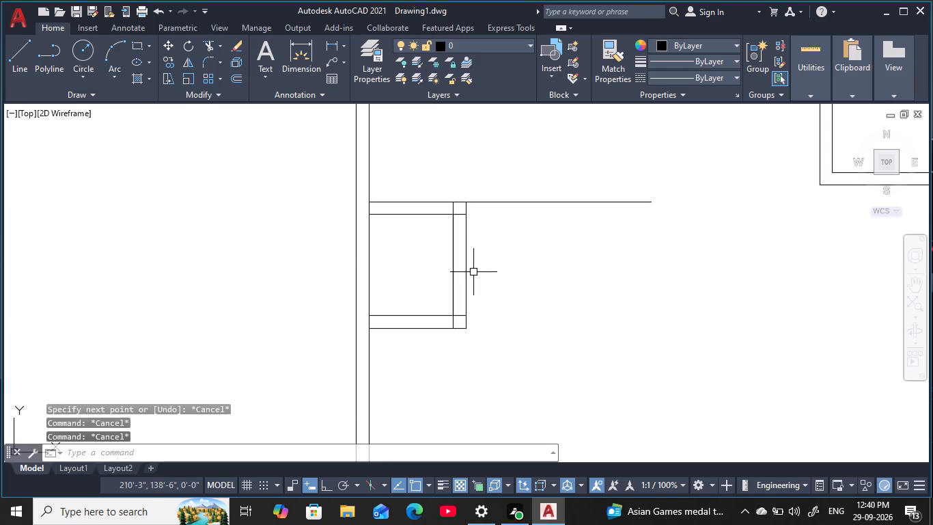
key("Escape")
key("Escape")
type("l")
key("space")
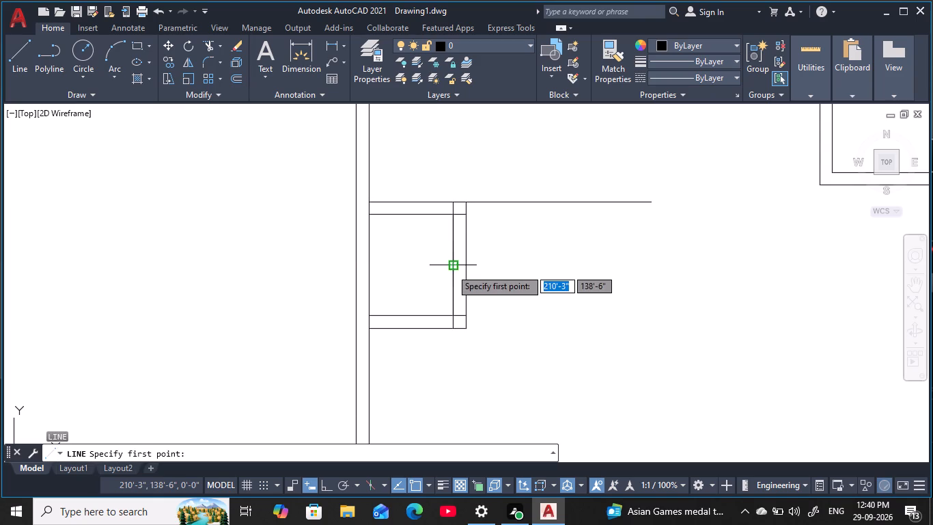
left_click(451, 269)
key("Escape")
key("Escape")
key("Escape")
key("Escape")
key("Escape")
With ortho on, draw a horizontal line about 4'-6" long outward across the small room's right wall from its inner face's midpoint.
type("l")
key("space")
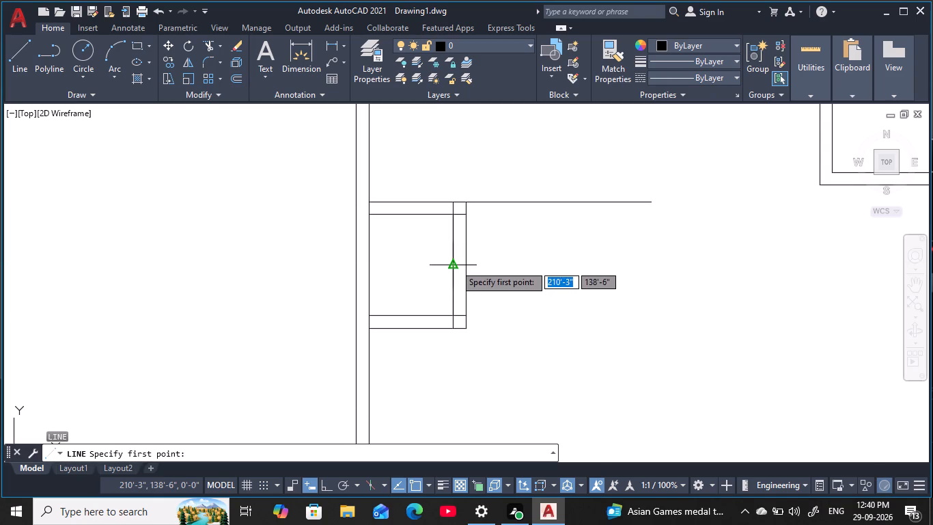
left_click(455, 265)
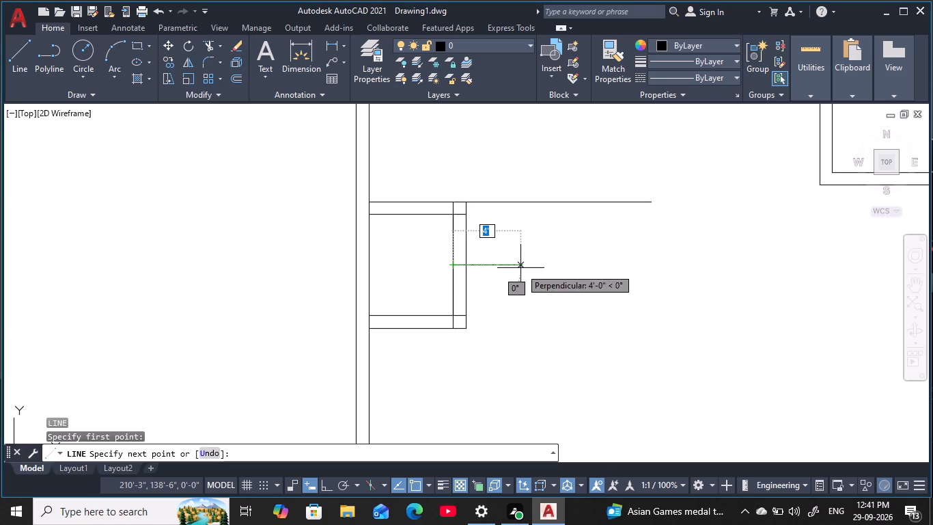
key("F8")
left_click(529, 271)
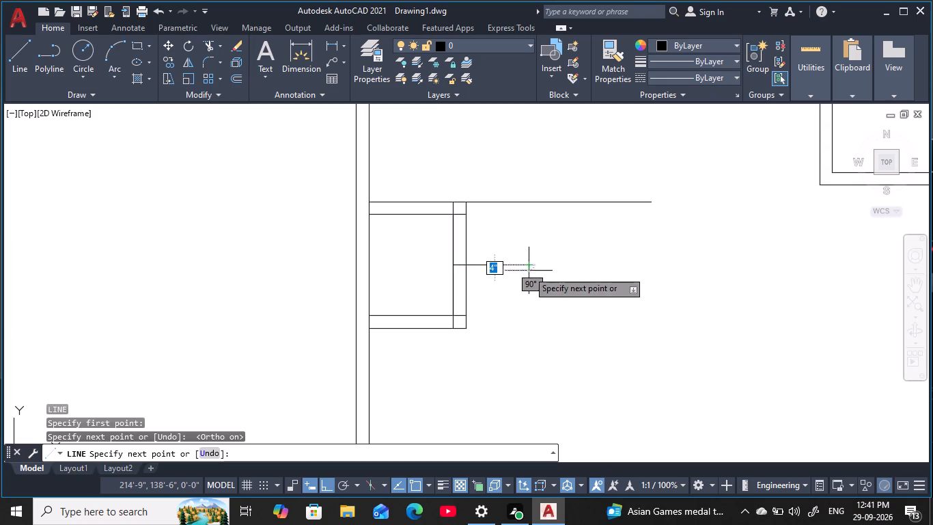
key("Escape")
key("Escape")
key("Escape")
key("Escape")
key("Escape")
key("Escape")
key("Escape")
key("Escape")
key("Escape")
key("Escape")
key("Escape")
key("Escape")
key("Escape")
key("Escape")
key("Escape")
key("Escape")
key("Escape")
key("Escape")
key("Escape")
key("Escape")
key("Escape")
key("Escape")
key("Escape")
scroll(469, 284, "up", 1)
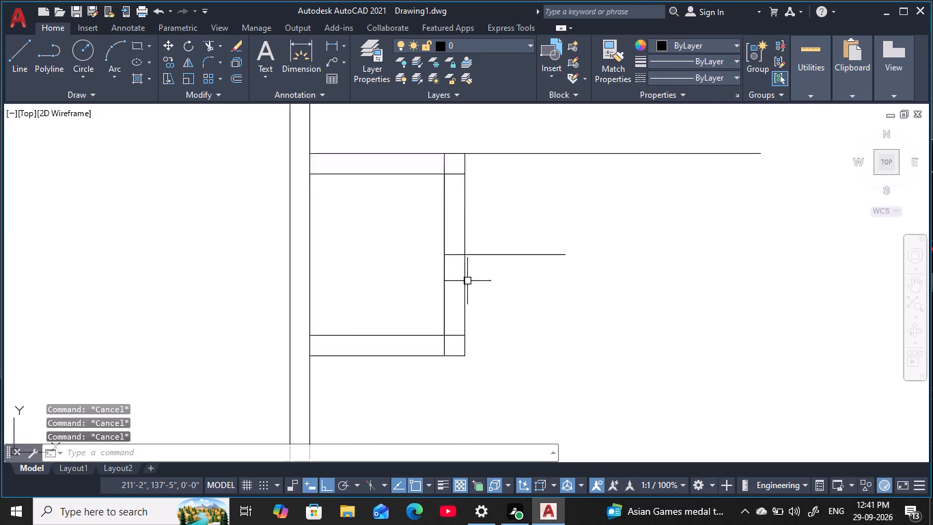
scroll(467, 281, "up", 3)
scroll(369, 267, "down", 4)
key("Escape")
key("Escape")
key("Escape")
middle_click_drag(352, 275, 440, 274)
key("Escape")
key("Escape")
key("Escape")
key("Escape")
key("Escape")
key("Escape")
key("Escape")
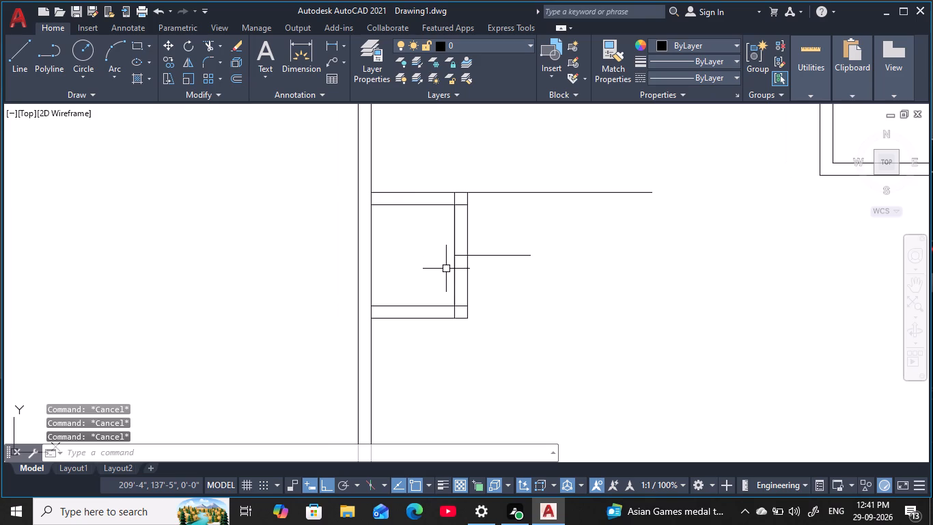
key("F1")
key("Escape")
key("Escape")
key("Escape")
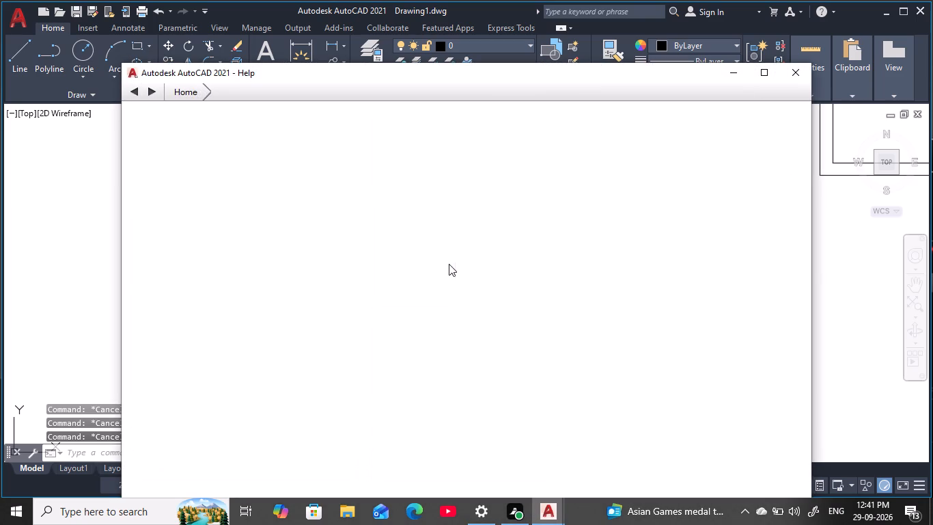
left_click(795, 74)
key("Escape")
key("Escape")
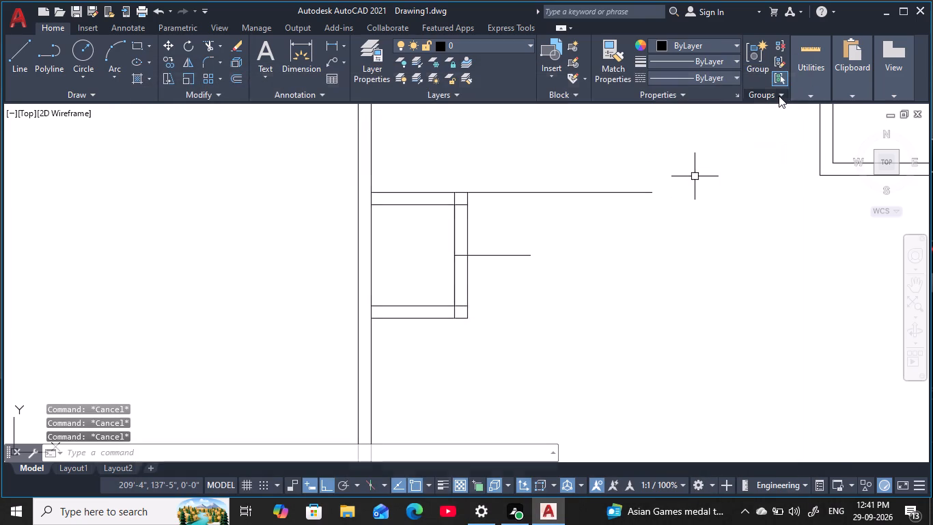
Offset the horizontal midpoint line 1'3" both upward and downward to mark an opening in the small room's right wall.
key("Escape")
key("Escape")
key("Escape")
key("Escape")
key("Escape")
key("Escape")
key("Escape")
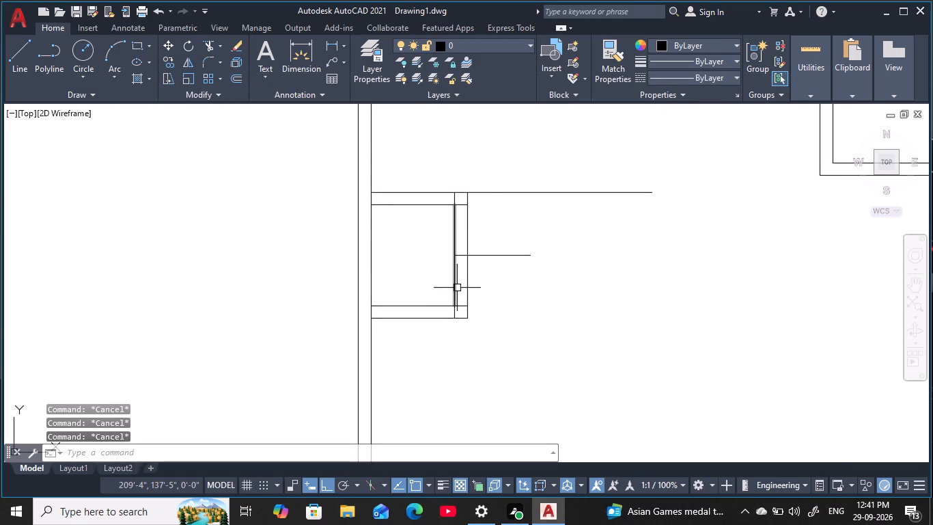
key("Escape")
key("Escape")
type("o")
key("space")
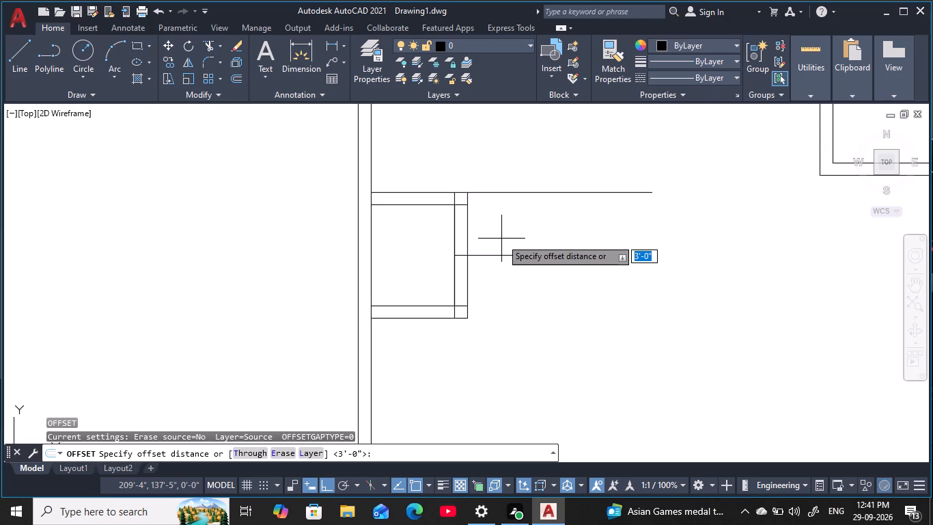
type("1'3")
key("space")
left_click(463, 258)
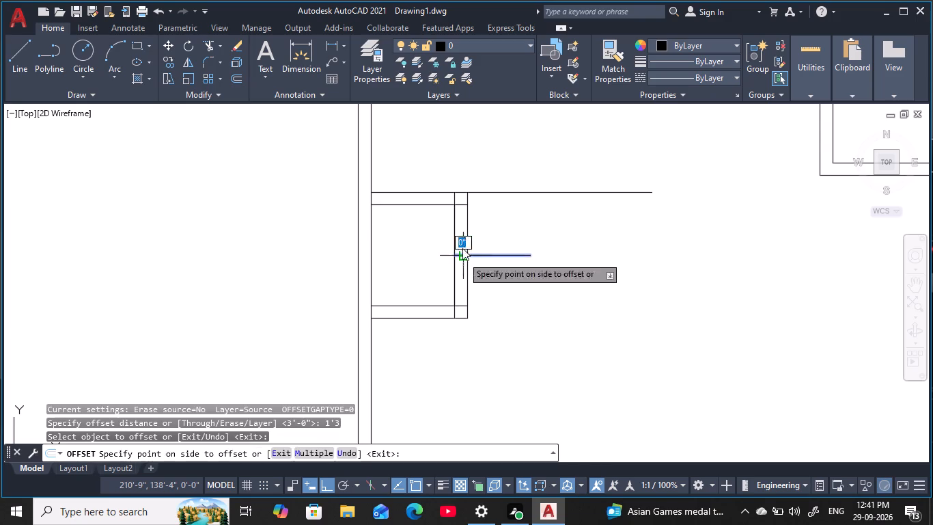
left_click(469, 215)
left_click(477, 258)
left_click(479, 325)
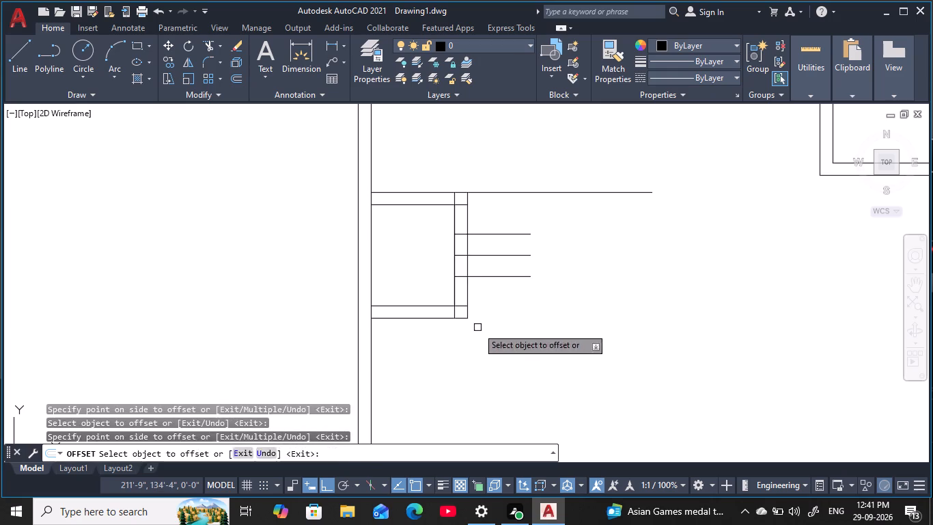
Trim the small room's right wall faces between the two offset lines and remove the excess line parts to form the door opening.
key("Escape")
key("Escape")
key("Escape")
key("Escape")
key("Escape")
key("Escape")
key("Escape")
key("Escape")
key("Escape")
key("Escape")
key("Escape")
key("Escape")
key("Escape")
key("Escape")
key("Escape")
key("Escape")
key("Escape")
key("Escape")
key("Escape")
key("t")
key("r")
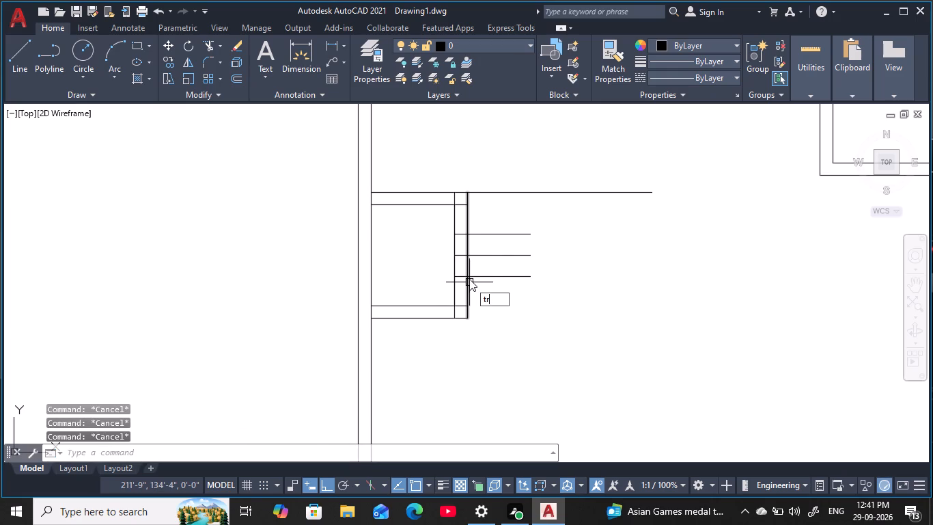
key("space")
left_click_drag(481, 249, 426, 248)
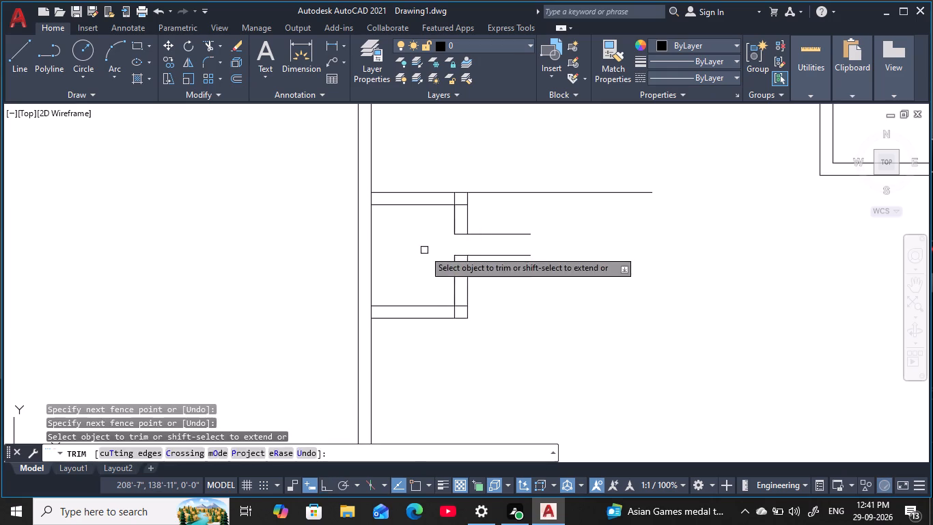
left_click_drag(430, 256, 504, 262)
left_click_drag(514, 258, 510, 250)
left_click_drag(510, 277, 513, 312)
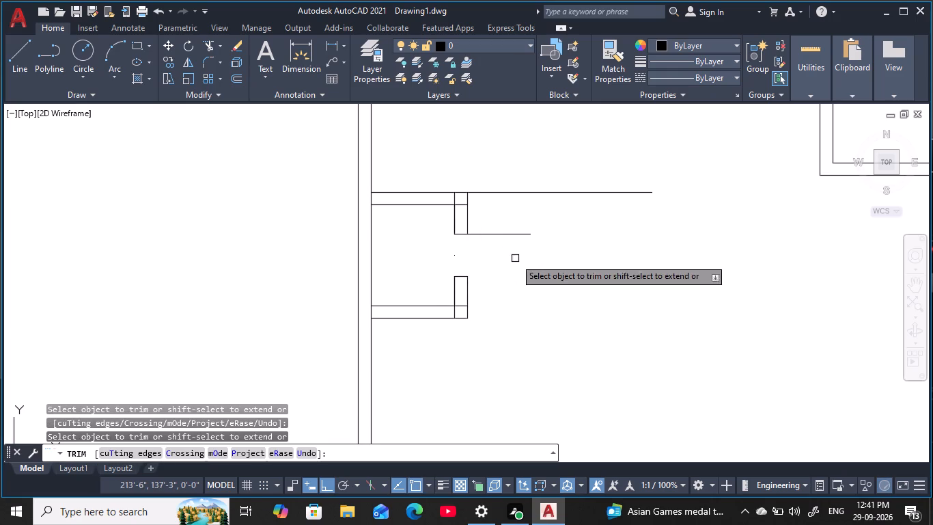
left_click_drag(517, 245, 510, 208)
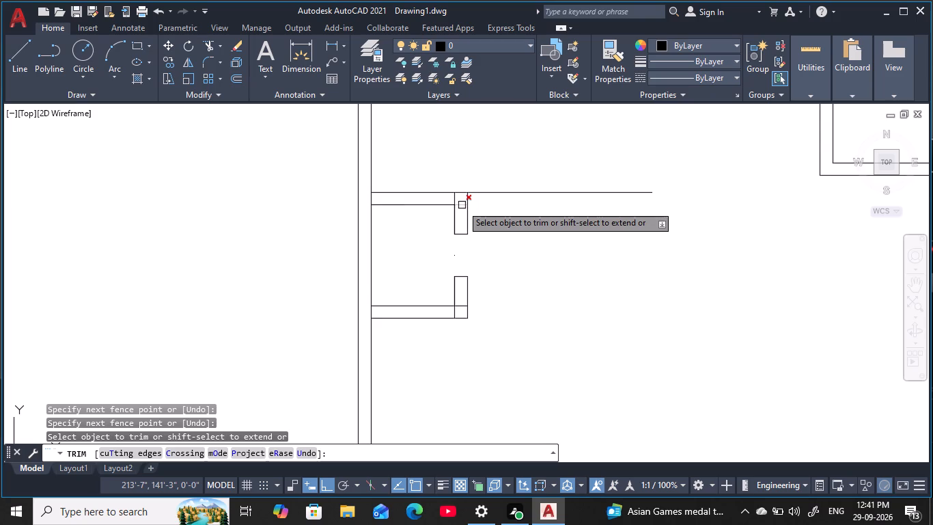
Trim the overlapping wall lines at the small room's upper-right and lower-right corners to clean both junctions.
left_click(462, 205)
scroll(454, 202, "up", 4)
left_click(454, 202)
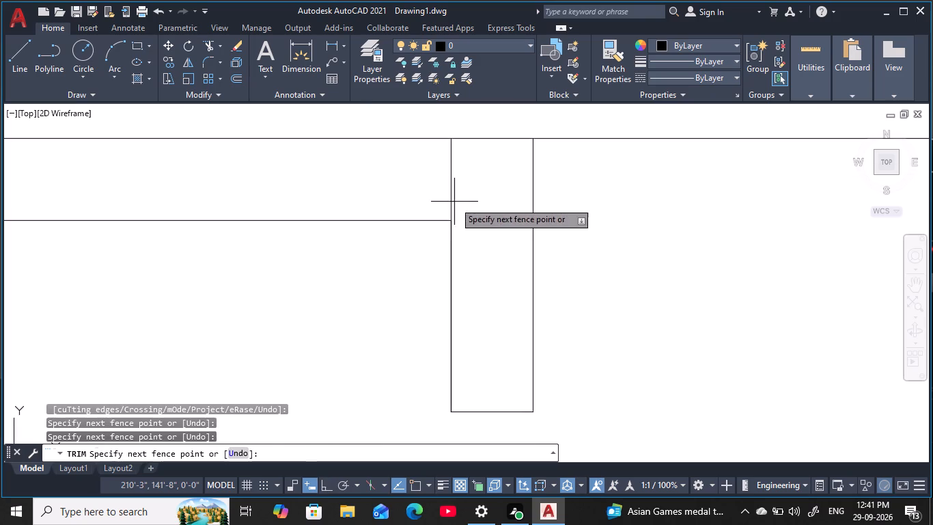
left_click(398, 188)
scroll(417, 189, "down", 6)
scroll(431, 303, "up", 5)
left_click_drag(435, 264, 436, 269)
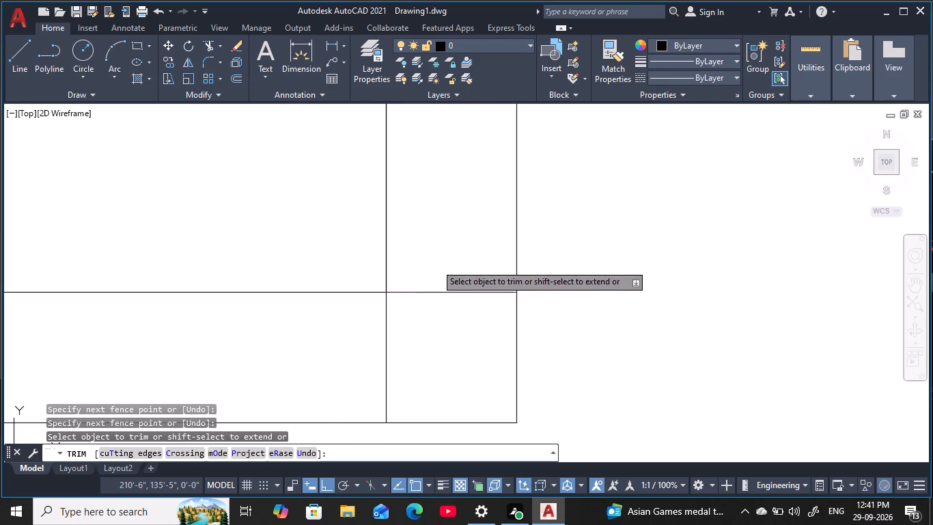
left_click_drag(436, 269, 350, 342)
scroll(361, 334, "down", 7)
key("Escape")
key("Escape")
key("Escape")
key("Escape")
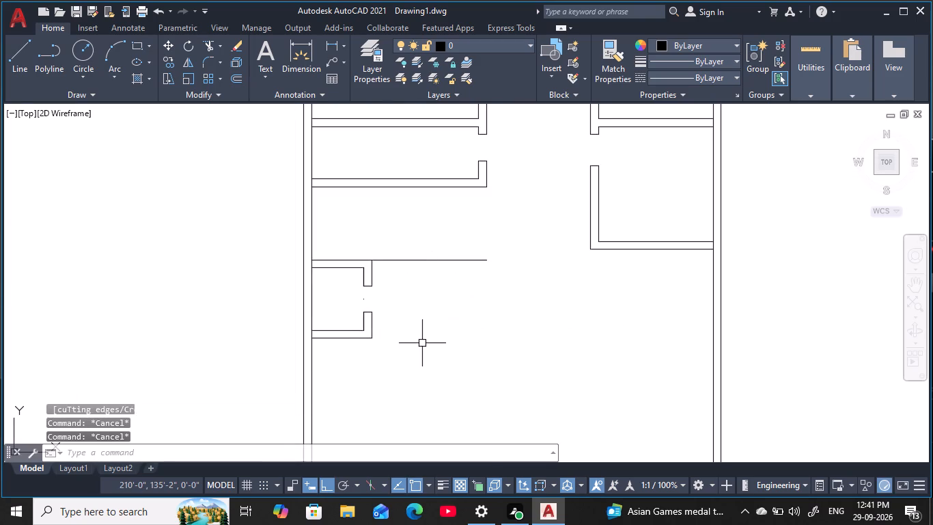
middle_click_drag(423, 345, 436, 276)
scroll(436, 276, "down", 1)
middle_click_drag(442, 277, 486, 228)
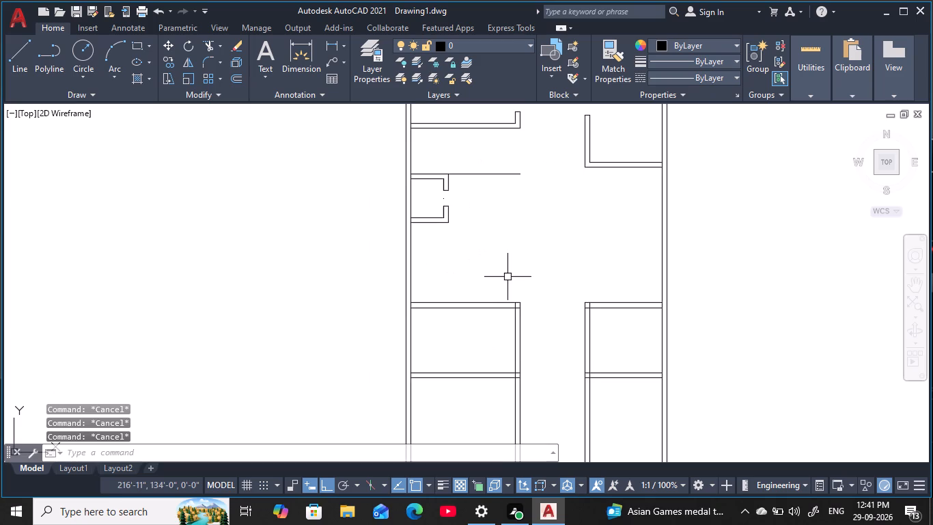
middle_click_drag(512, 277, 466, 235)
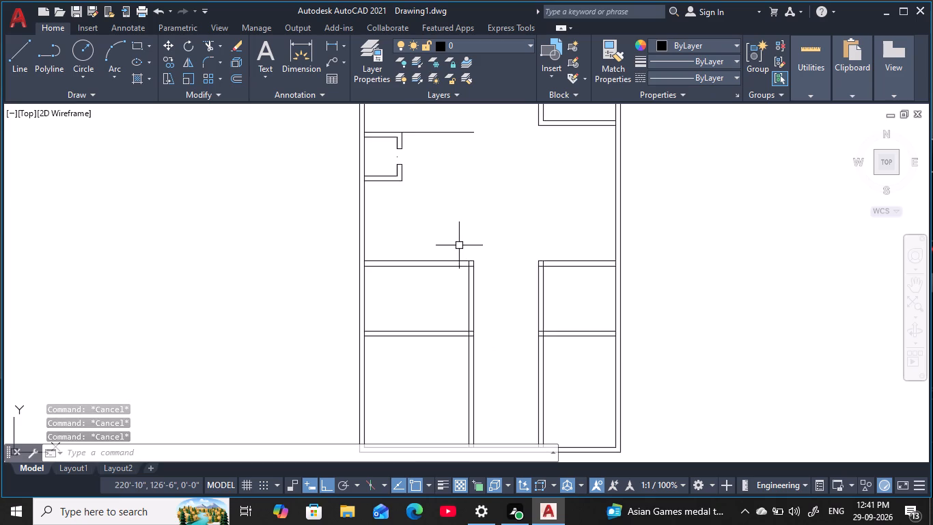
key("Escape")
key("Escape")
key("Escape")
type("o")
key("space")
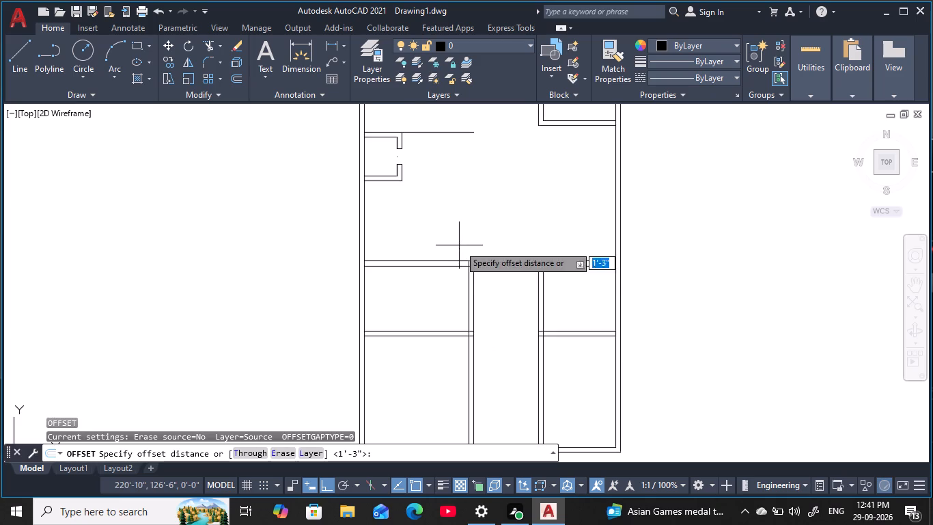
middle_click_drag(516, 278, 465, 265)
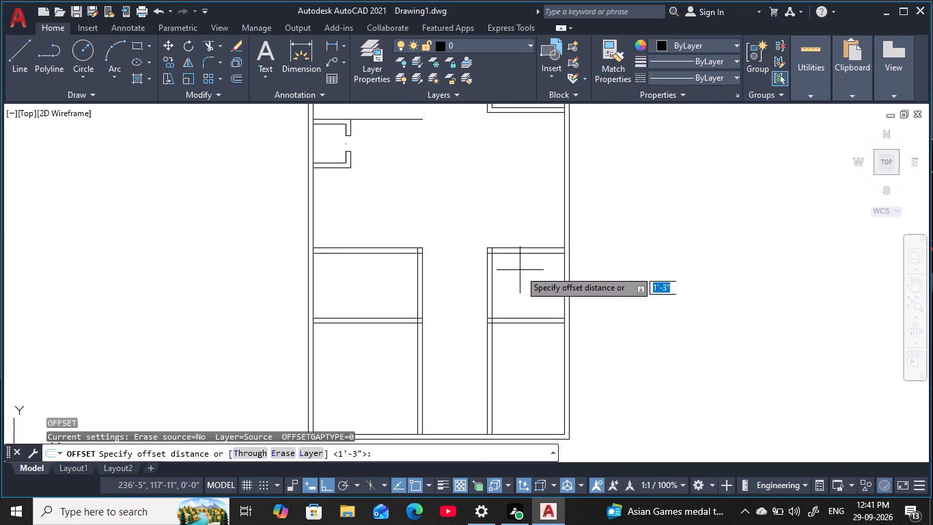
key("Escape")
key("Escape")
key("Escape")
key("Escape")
Trim the crossing wall lines at the upper-left corner of the upper room in the lower-right block.
scroll(553, 243, "up", 3)
key("Escape")
middle_click_drag(503, 239, 477, 197)
key("Escape")
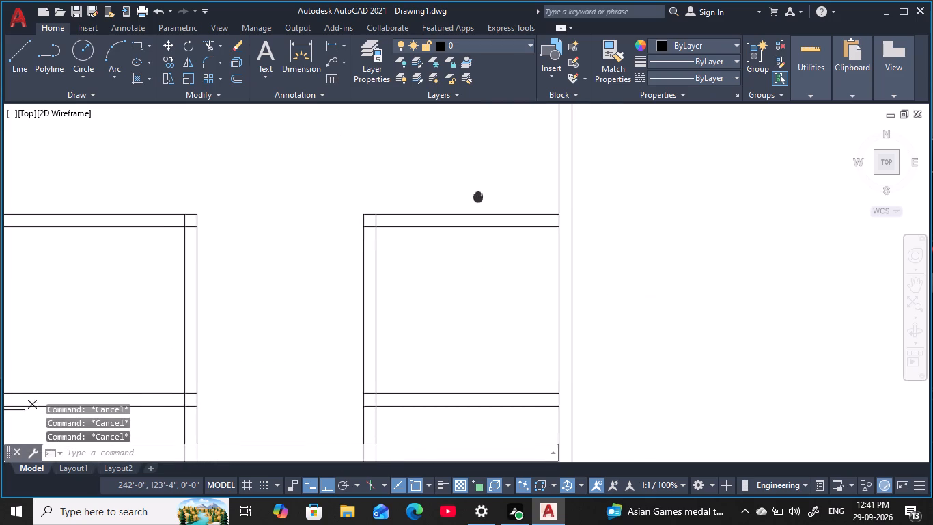
key("Escape")
scroll(467, 201, "up", 1)
key("Escape")
key("Escape")
key("t")
key("r")
key("space")
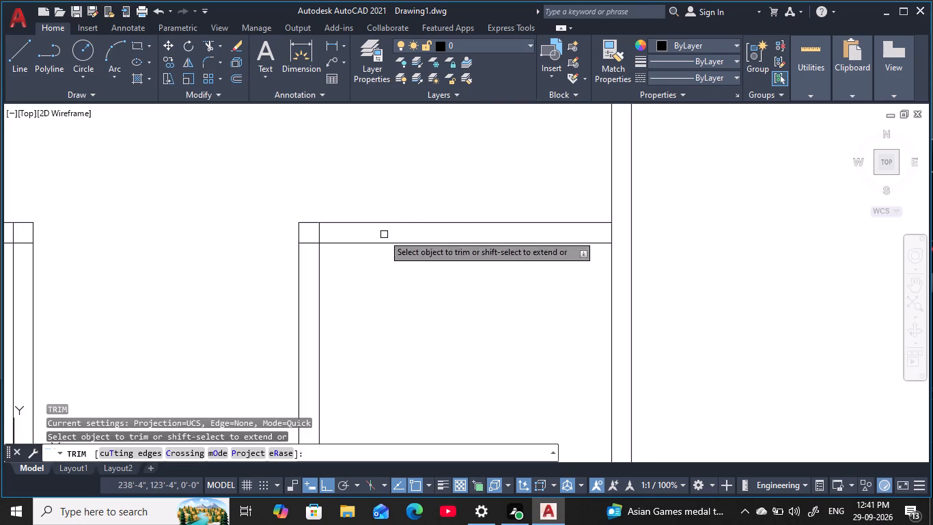
left_click_drag(332, 234, 308, 249)
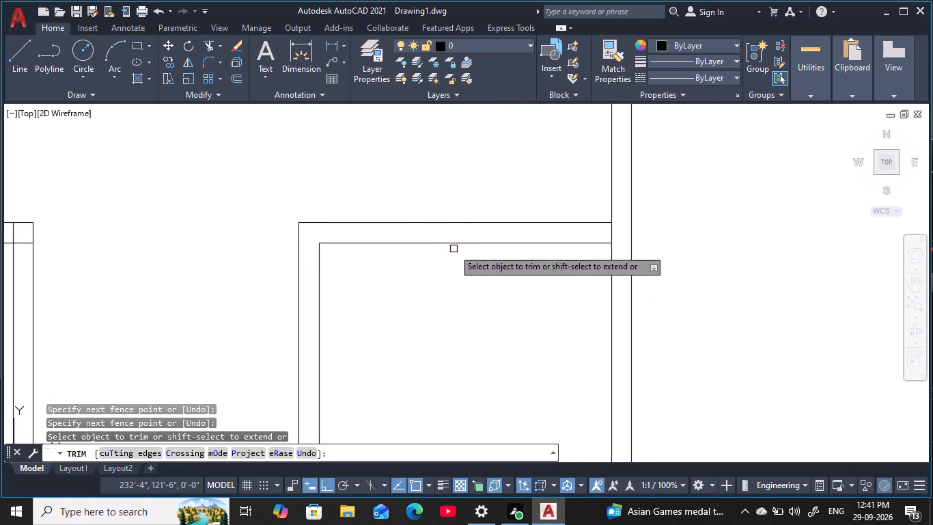
key("Escape")
key("Escape")
key("Escape")
key("Escape")
Draw a horizontal line along the inner face of that room's top wall, from its left inner corner to the outer wall.
middle_click_drag(488, 237, 469, 230)
key("Escape")
key("Escape")
key("Escape")
key("Escape")
key("Escape")
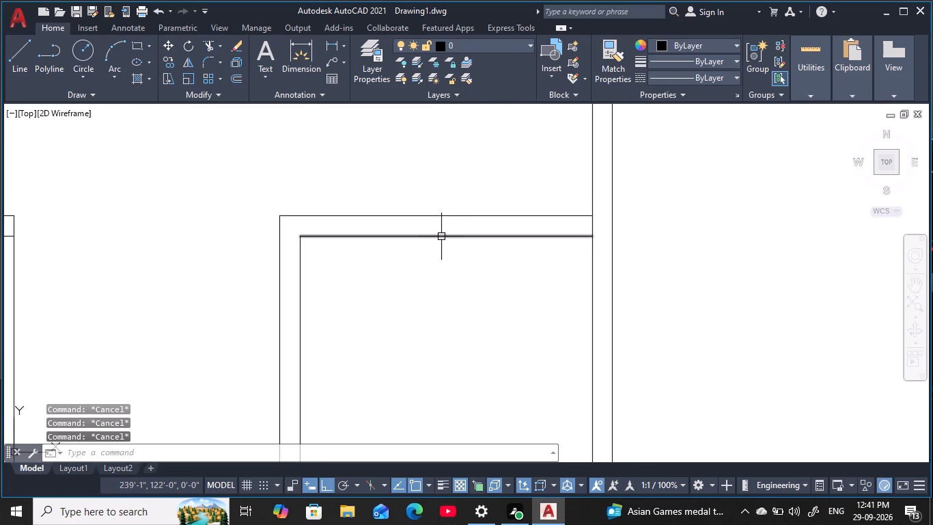
type("l")
key("space")
left_click(303, 236)
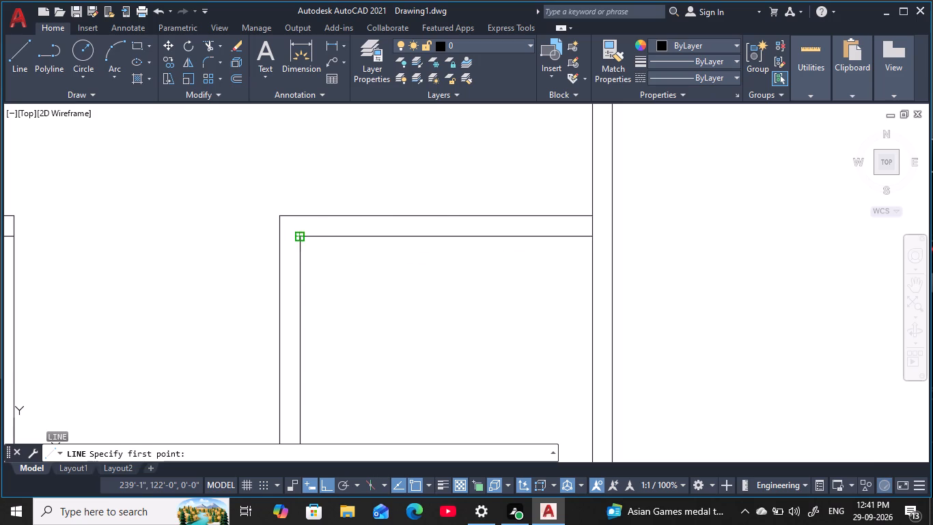
left_click(591, 240)
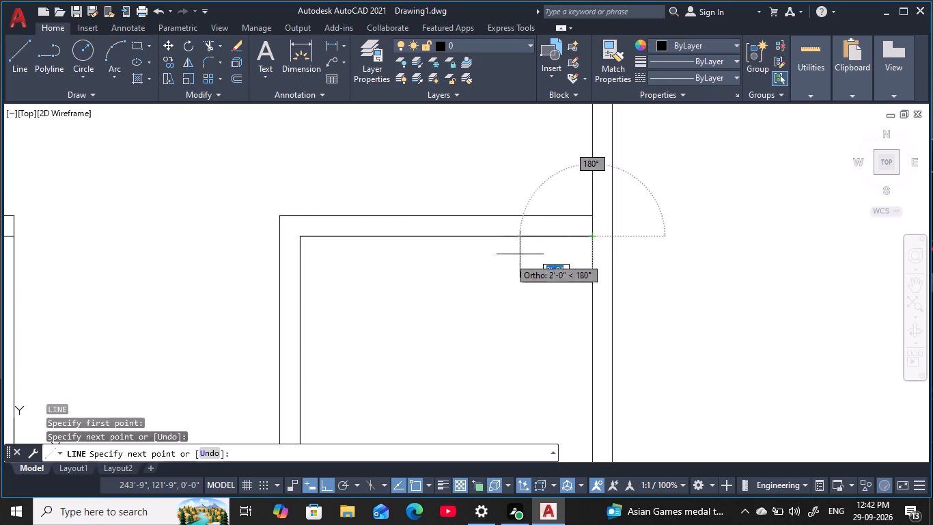
key("Escape")
key("Escape")
key("Escape")
key("Escape")
key("Escape")
key("Escape")
Draw a vertical line about 3'-4" long upward across the room's top wall from its inner face's midpoint.
type("l")
key("space")
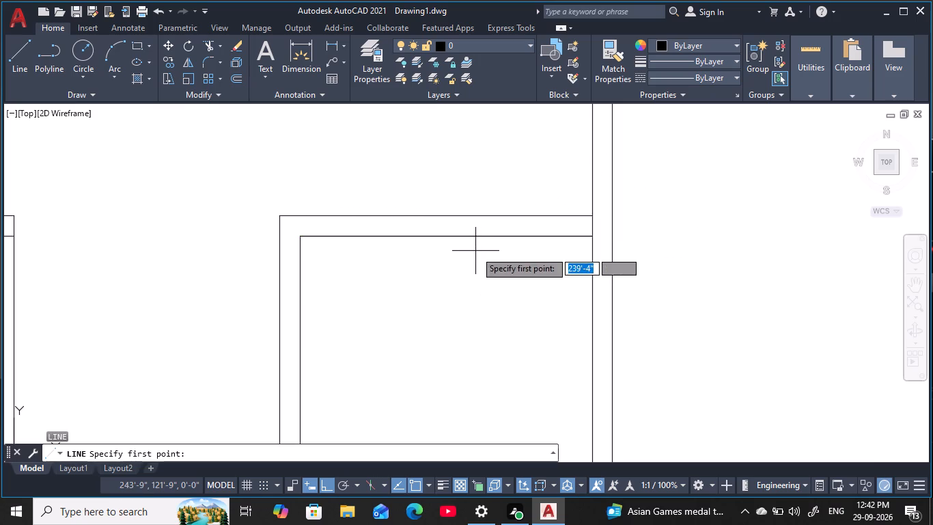
left_click(445, 237)
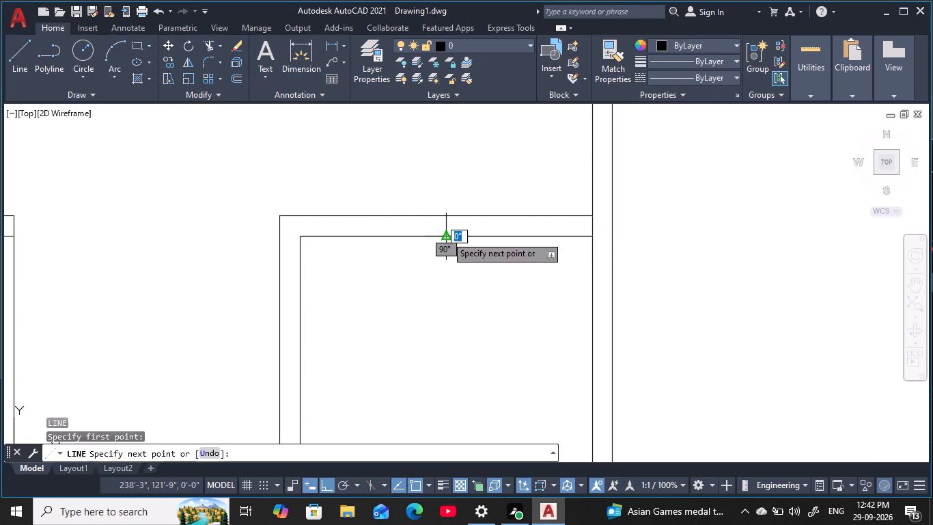
left_click(457, 146)
key("Escape")
key("Escape")
key("Escape")
key("Escape")
key("Escape")
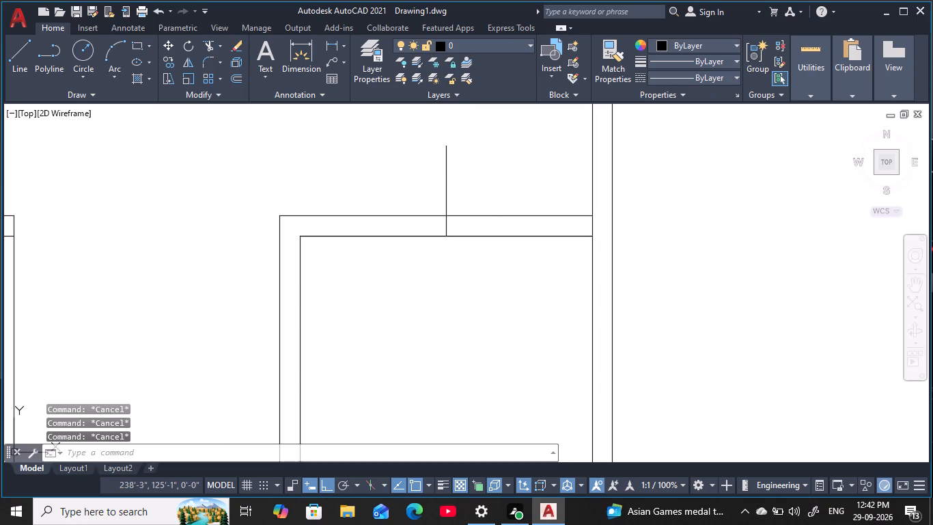
key("Escape")
key("Escape")
Offset the vertical midpoint line 1'6" to both sides to mark an opening in the room's top wall.
type("o")
key("space")
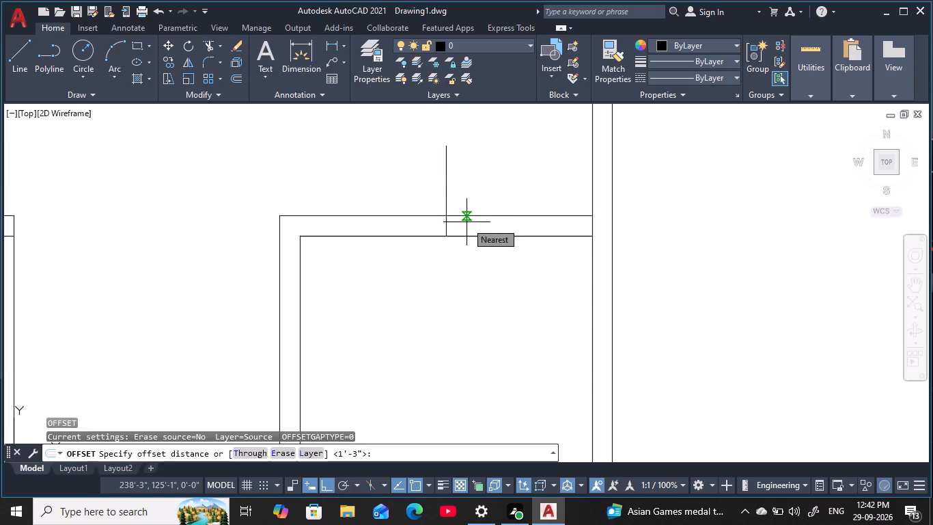
type("1'")
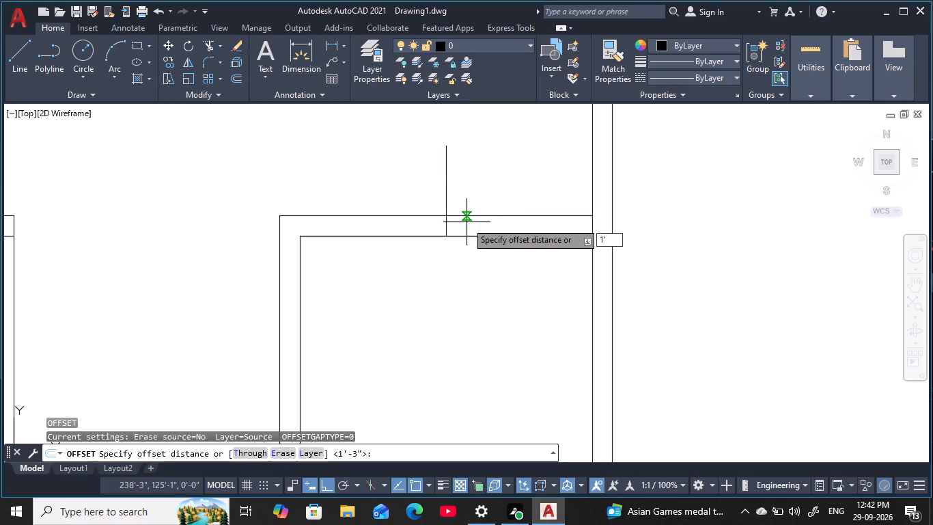
type("6")
key("space")
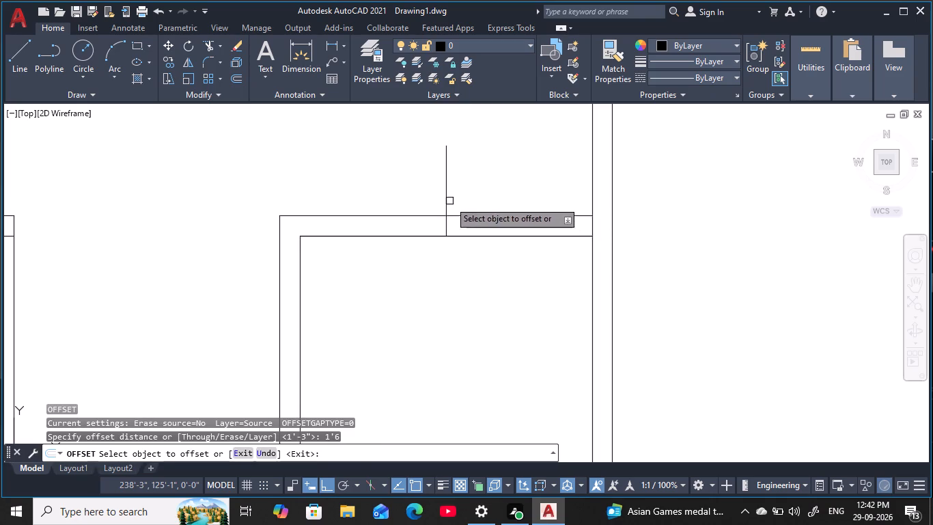
left_click(448, 200)
left_click(350, 188)
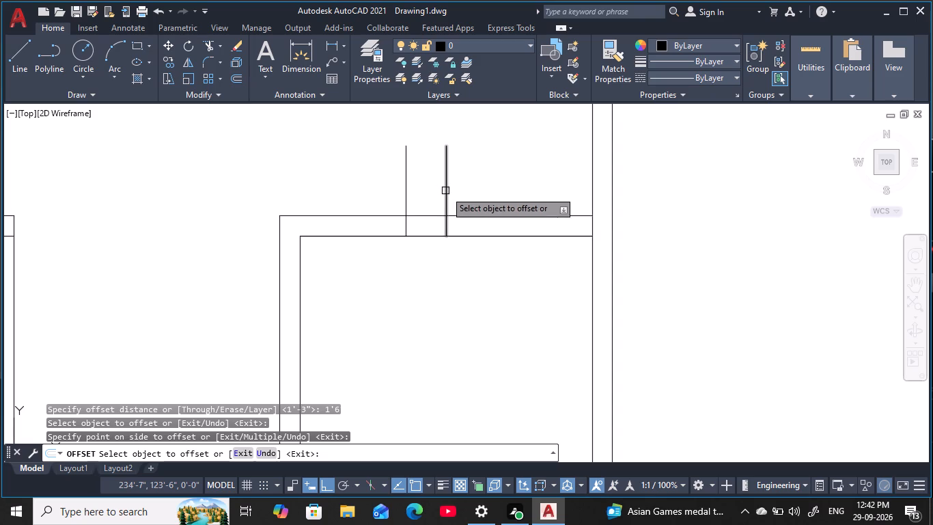
left_click(445, 191)
left_click(547, 192)
key("Escape")
key("Escape")
key("Escape")
key("Escape")
key("Escape")
key("Escape")
key("Escape")
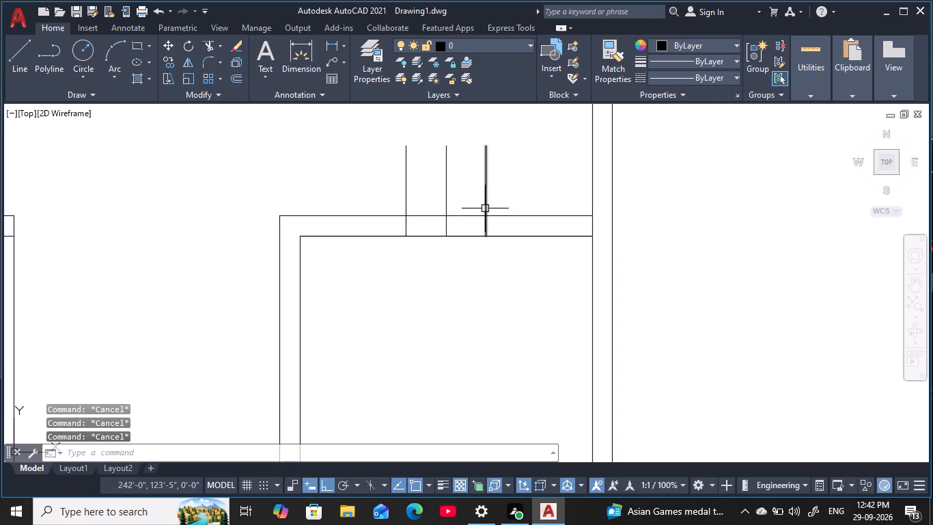
key("Escape")
key("Escape")
key("Escape")
key("Escape")
key("Escape")
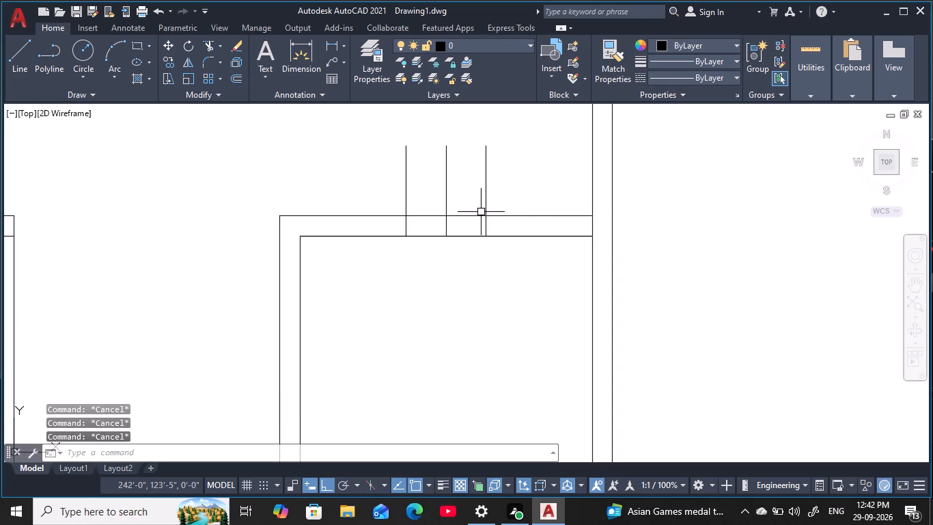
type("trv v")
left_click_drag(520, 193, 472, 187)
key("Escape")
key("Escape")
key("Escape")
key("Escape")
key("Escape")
Trim the marker lines above the room's top wall, the wall faces between them and the midpoint line to form the door opening.
type("tr")
key("space")
key("space")
left_click_drag(527, 188, 365, 175)
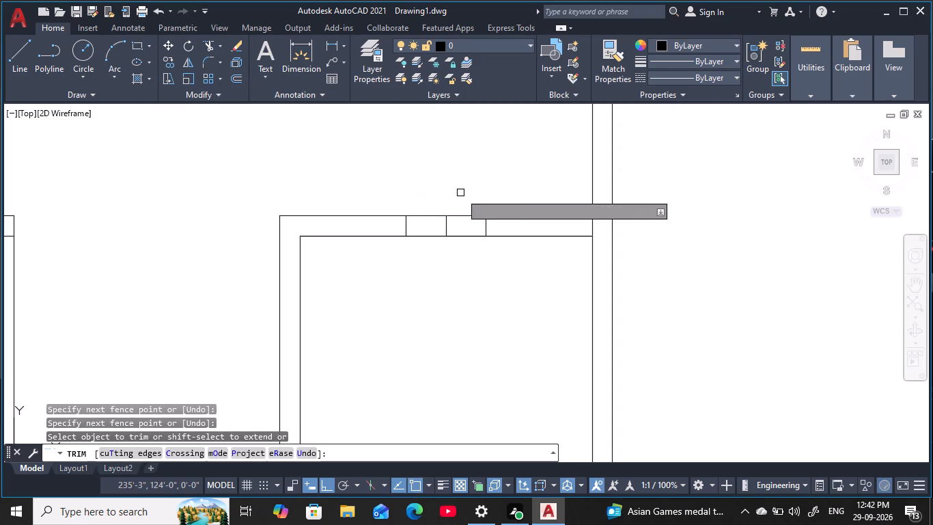
left_click_drag(458, 193, 426, 248)
left_click_drag(456, 228, 483, 264)
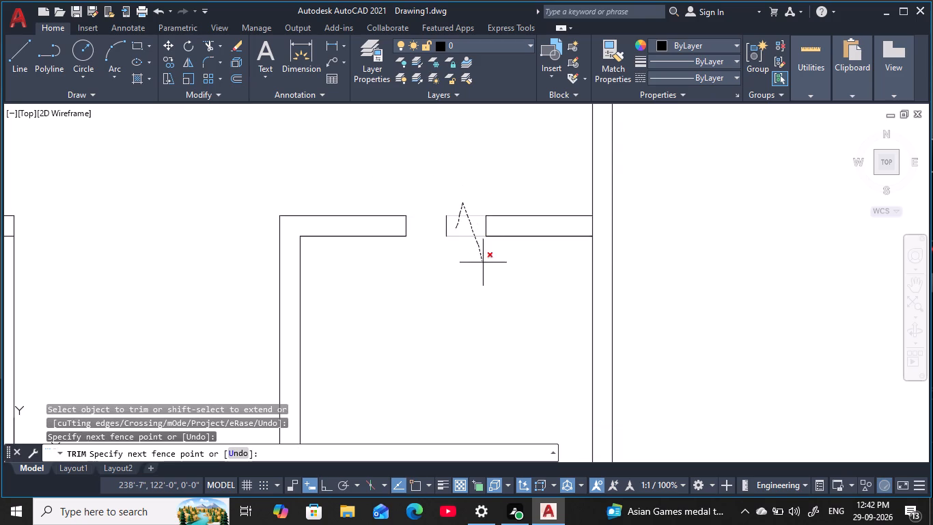
left_click_drag(483, 264, 436, 231)
scroll(432, 274, "down", 2)
middle_click_drag(434, 278, 447, 177)
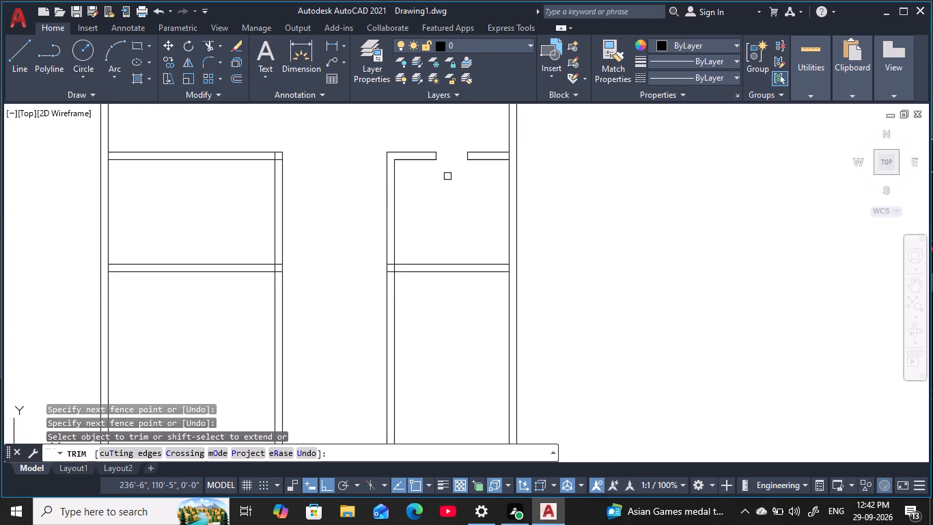
key("Escape")
key("Escape")
key("Escape")
key("Escape")
Draw a horizontal line along the upper face of the partition between the two lower-right rooms, from inner-left corner to outer wall.
middle_click_drag(451, 240, 439, 185)
key("Escape")
key("Escape")
key("Escape")
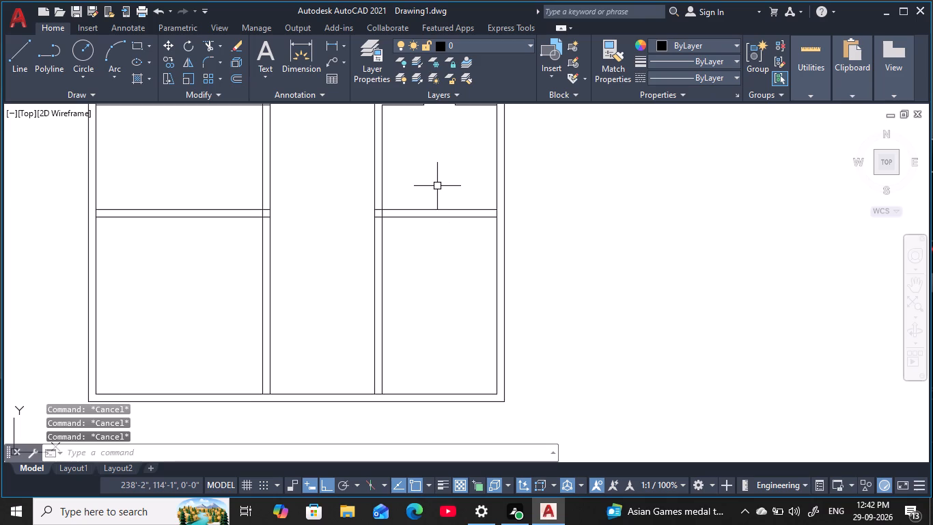
key("Escape")
key("Escape")
key("Escape")
key("Escape")
key("l")
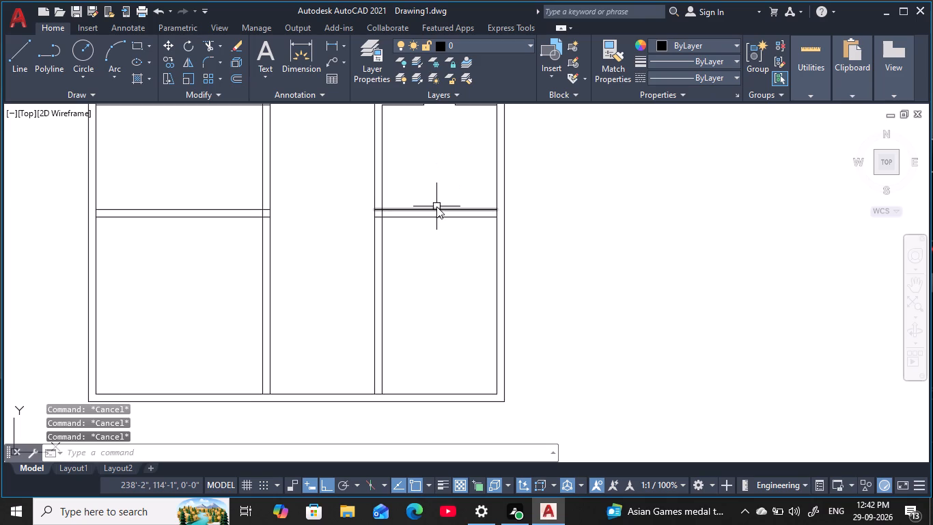
key("space")
scroll(398, 209, "up", 2)
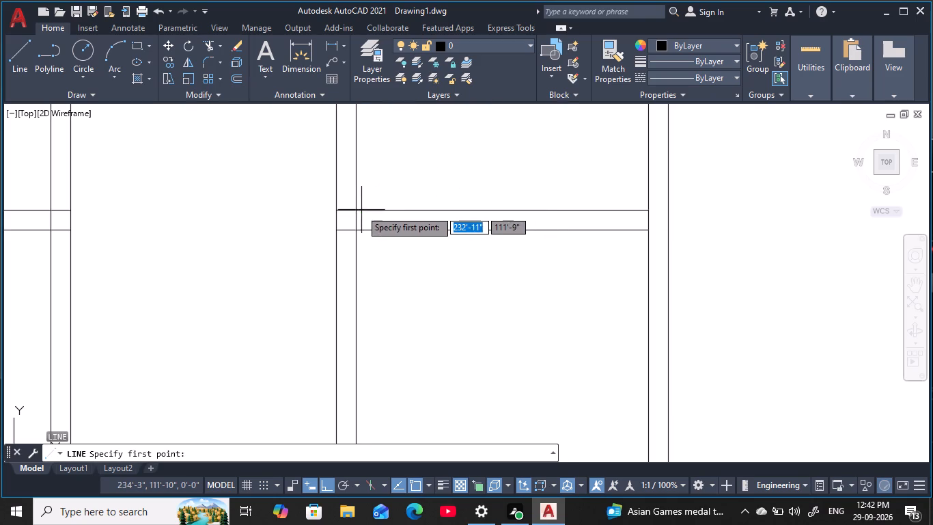
left_click(358, 210)
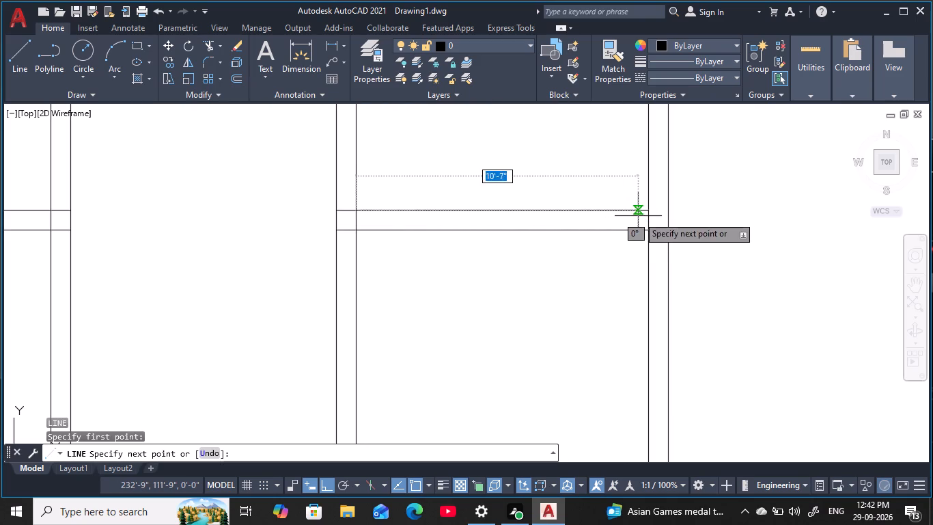
left_click(644, 212)
key("Escape")
key("Escape")
key("Escape")
key("Escape")
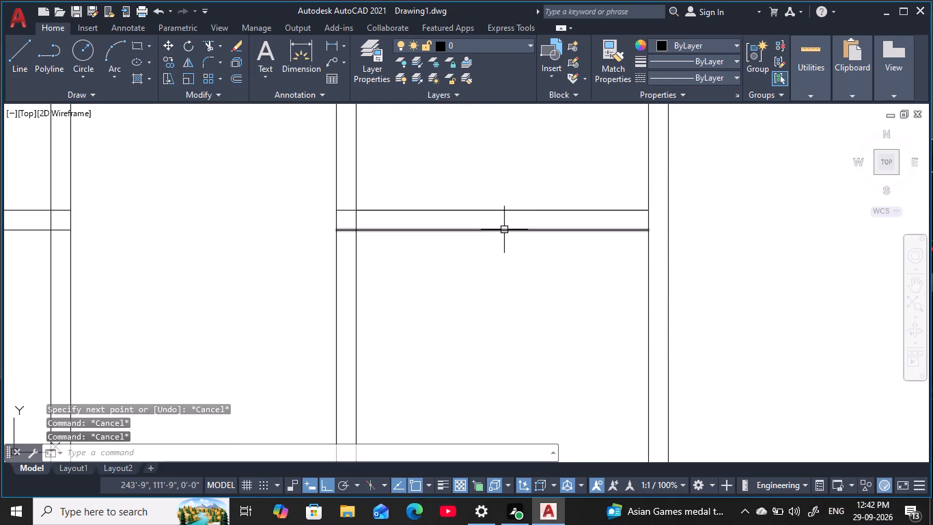
key("Escape")
key("Escape")
Draw a vertical line about 2'-5" long upward from the midpoint of the upper face of the partition between the two lower-right rooms.
type("l")
key("space")
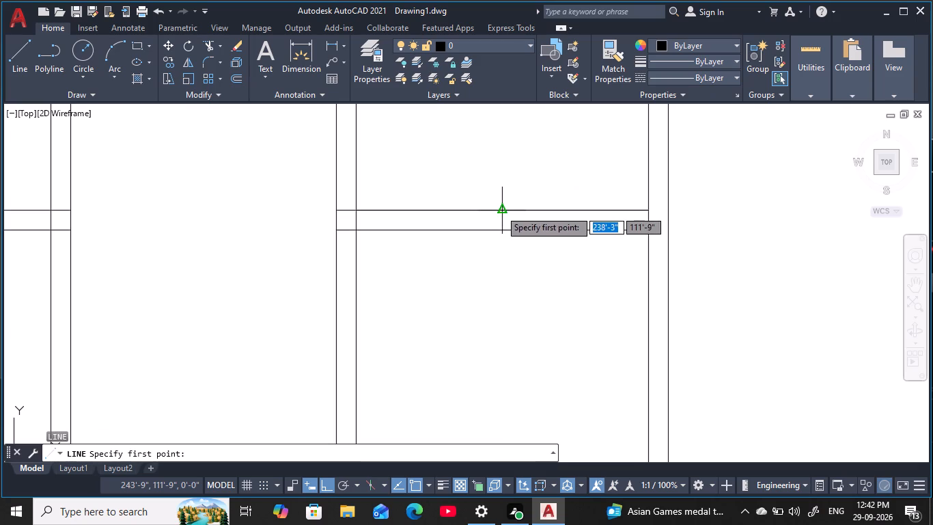
left_click(501, 210)
left_click(501, 144)
key("Escape")
key("Escape")
key("Escape")
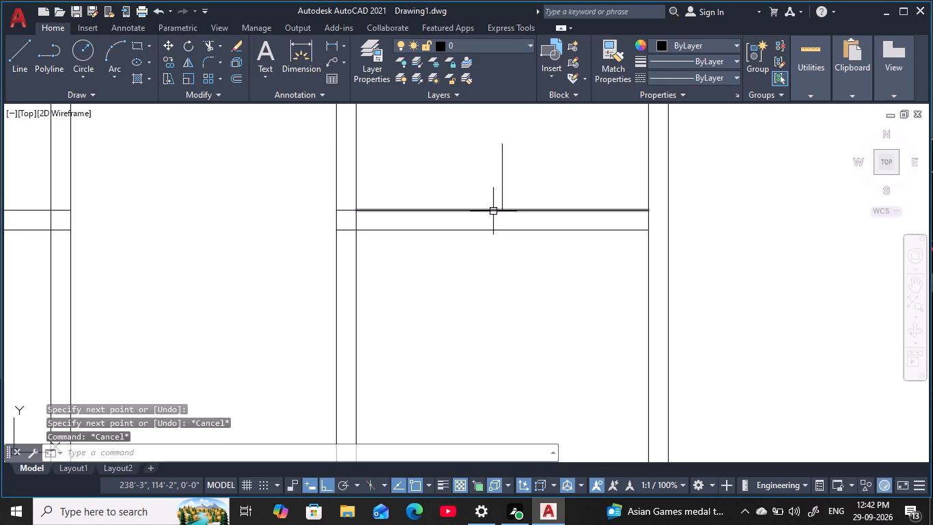
key("Escape")
key("Escape")
Offset the vertical midpoint line 1'6" to both sides to mark the partition's door opening.
type("o")
key("space")
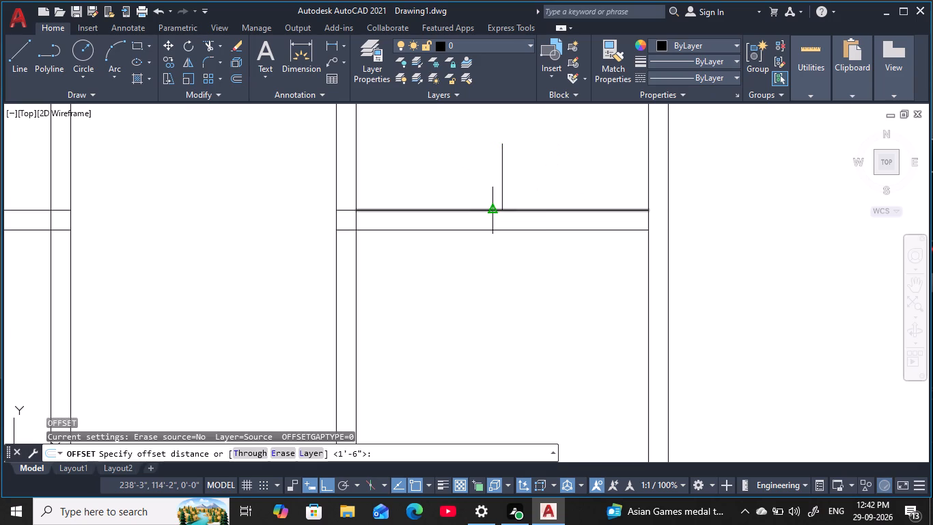
key("1")
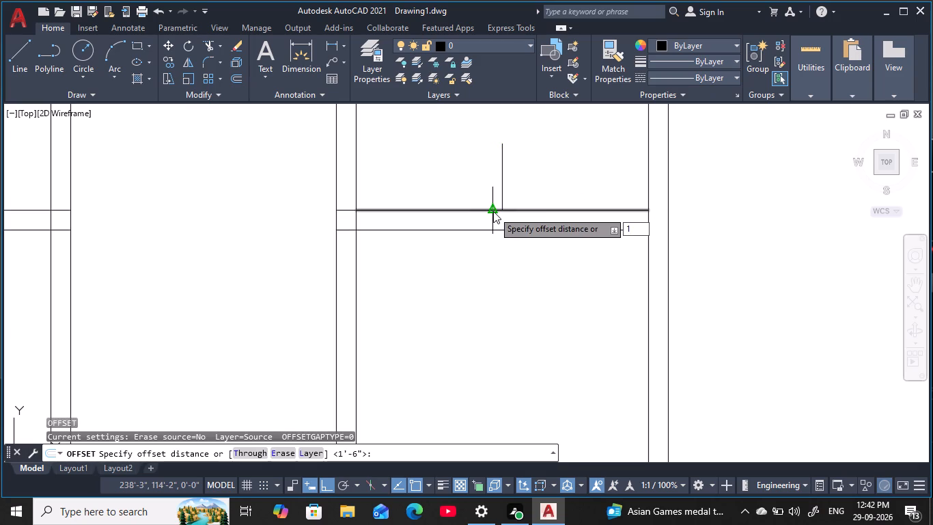
type("'6")
key("space")
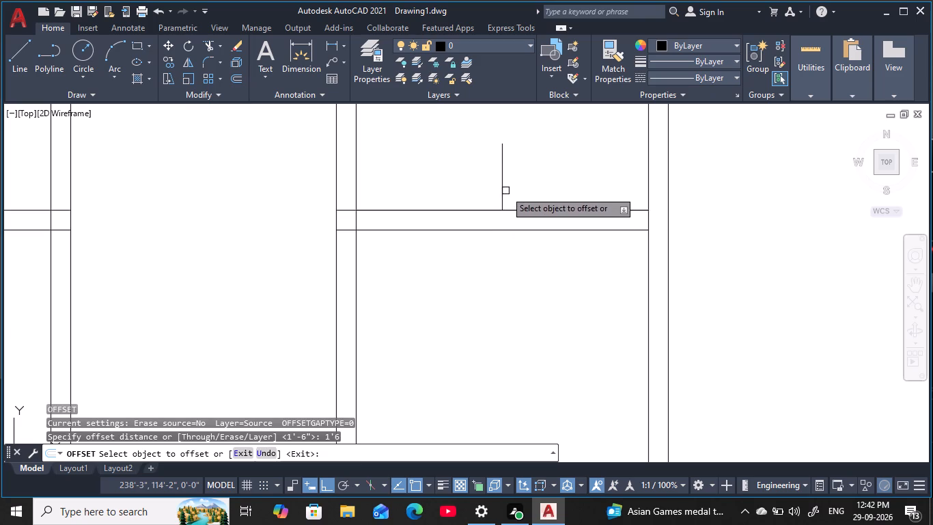
left_click(505, 189)
left_click(411, 186)
left_click(503, 185)
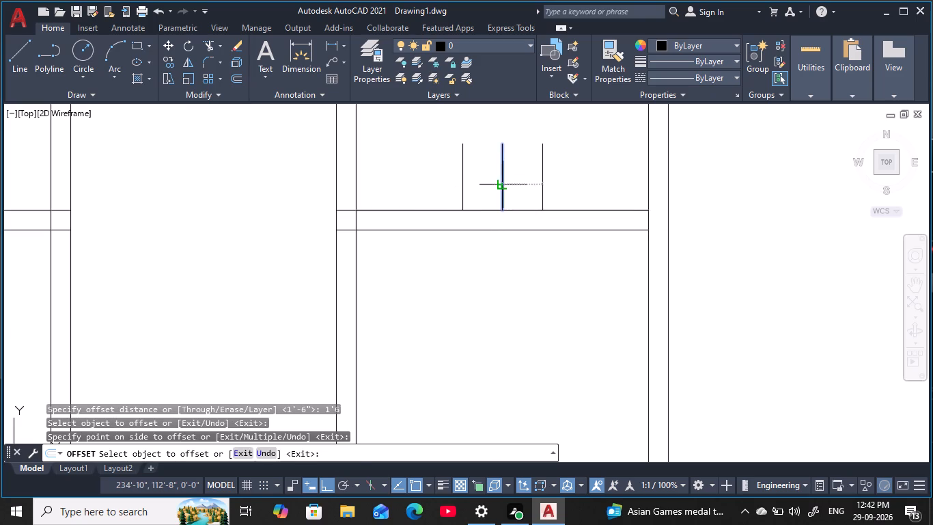
left_click(602, 194)
key("Escape")
key("Escape")
key("Escape")
key("Escape")
key("Escape")
key("Escape")
key("Escape")
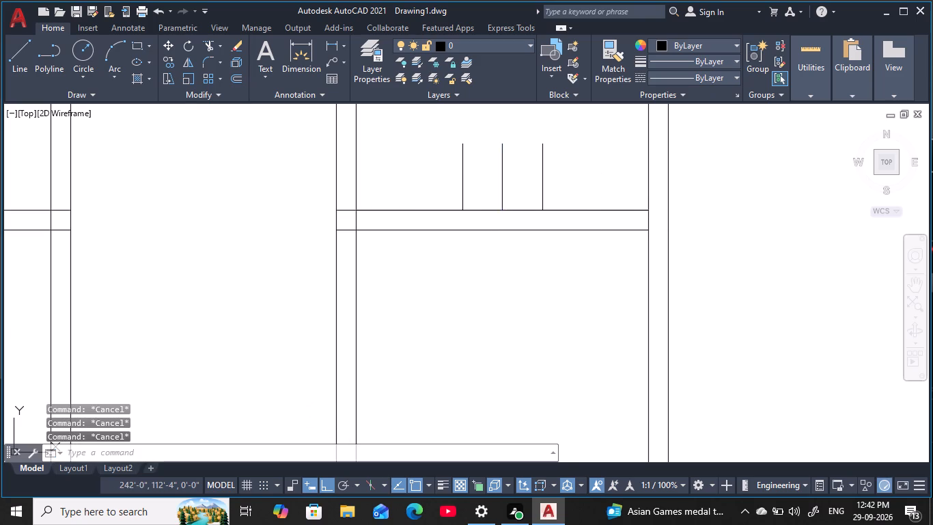
Extend the three vertical marker lines down to the lower face of the partition.
type("ex")
key("space")
left_click_drag(573, 179, 429, 170)
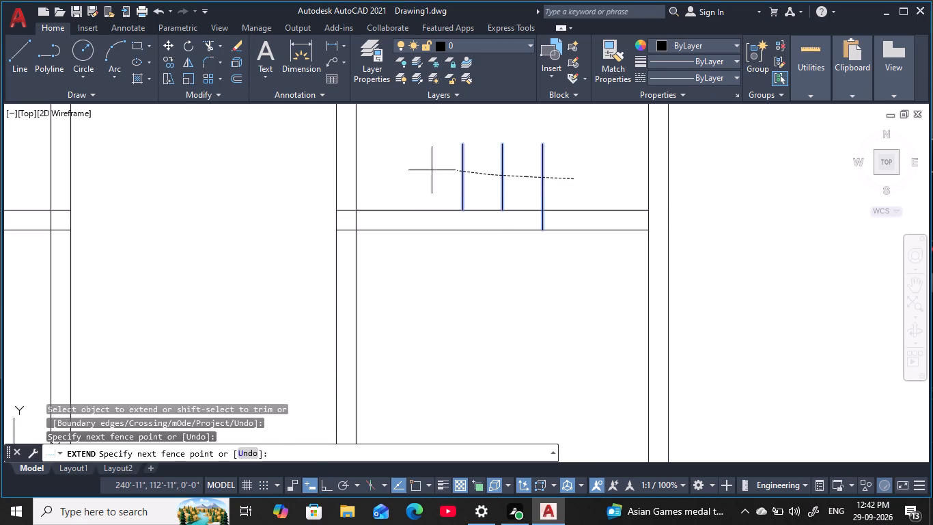
left_click_drag(429, 170, 418, 170)
left_click_drag(427, 173, 533, 180)
left_click_drag(517, 183, 514, 184)
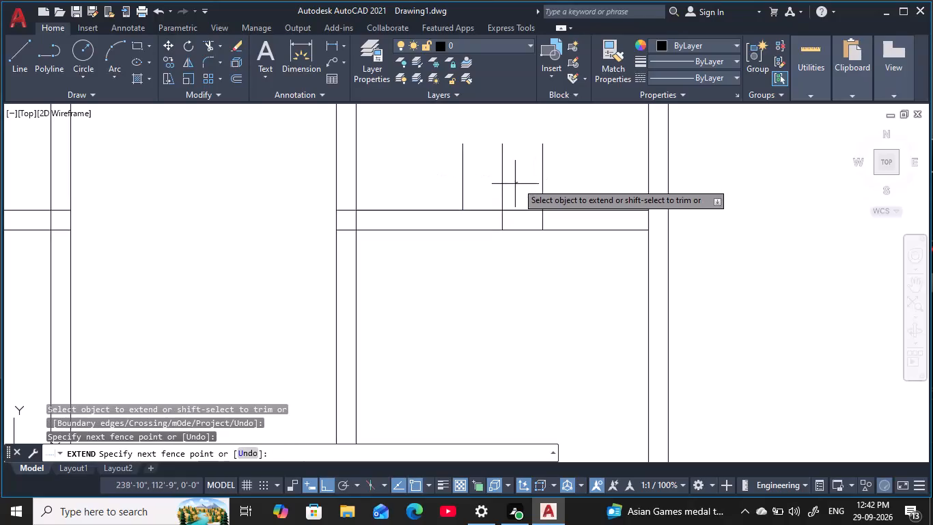
left_click_drag(514, 184, 417, 187)
key("Escape")
key("Escape")
key("Escape")
key("Escape")
key("Escape")
key("Escape")
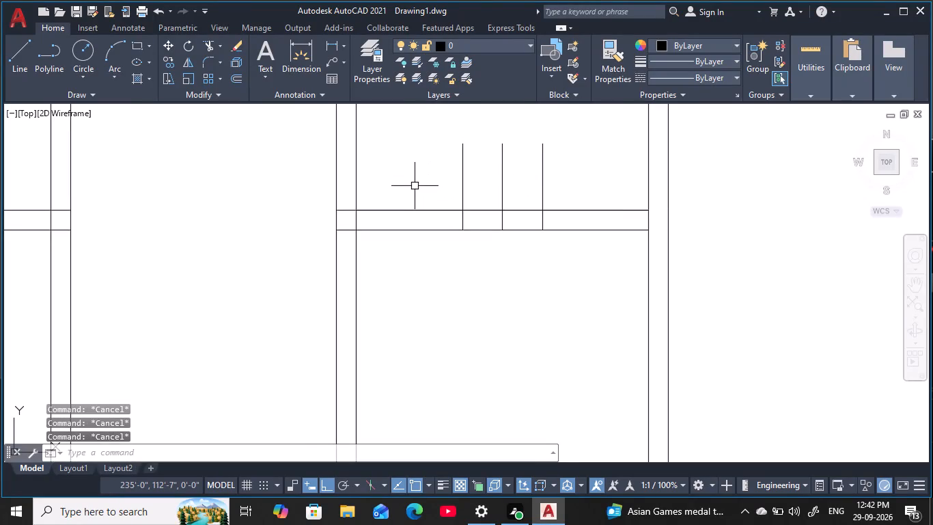
key("Escape")
key("Escape")
key("Escape")
key("Escape")
Trim the marker lines above the partition, the wall faces between the outer markers and the midpoint line to form the door opening.
key("t")
key("r")
key("space")
left_click_drag(437, 194, 590, 204)
left_click_drag(527, 199, 512, 255)
left_click_drag(510, 255, 510, 254)
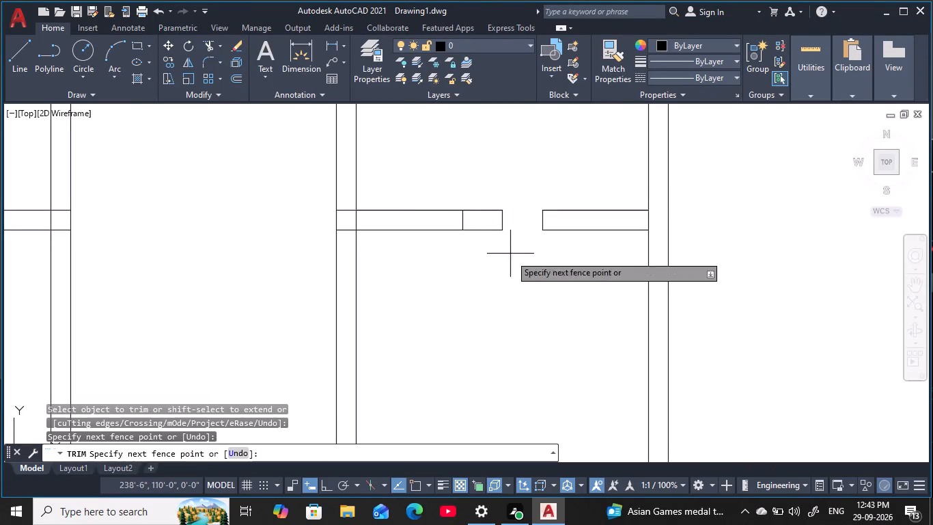
left_click_drag(510, 254, 502, 199)
left_click_drag(496, 211, 509, 228)
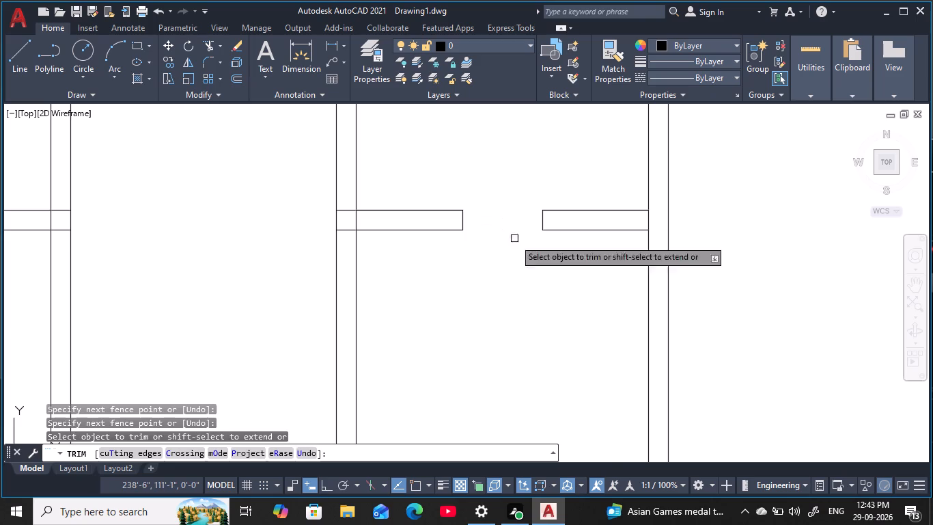
scroll(514, 272, "down", 3)
middle_click_drag(513, 275, 518, 263)
key("Escape")
key("Escape")
scroll(511, 215, "up", 2)
key("Escape")
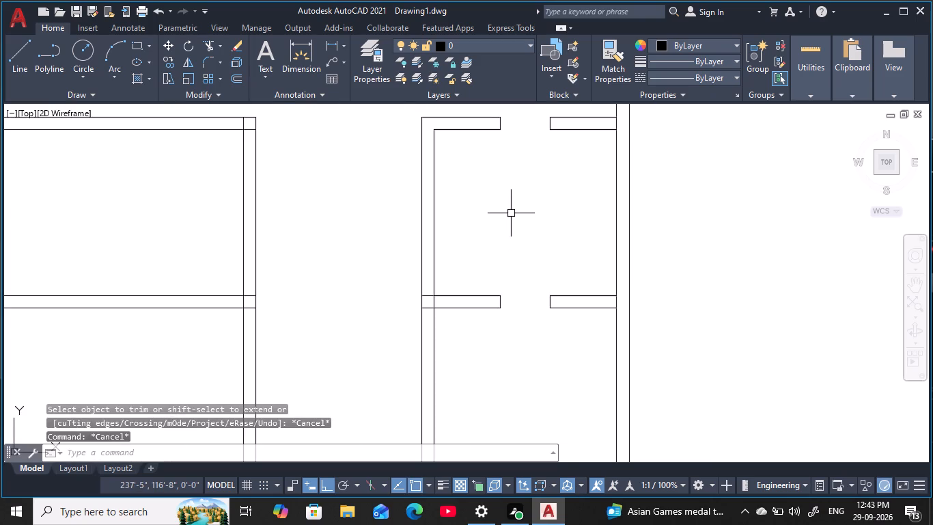
key("Escape")
key("Escape")
key("Escape")
middle_click_drag(515, 224, 501, 229)
key("Escape")
key("Escape")
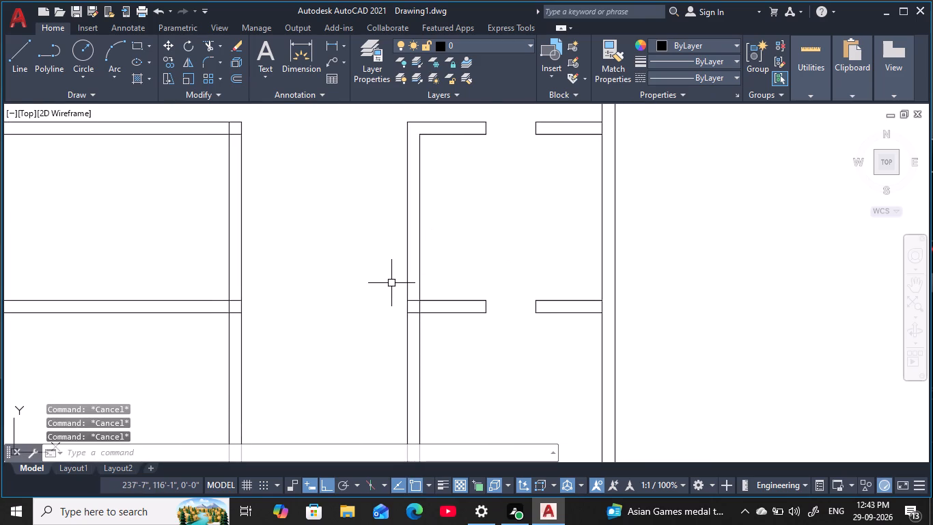
Trim the overlapping lines where the partition between the lower-right rooms meets their corridor-side wall.
key("r")
key("Escape")
key("Escape")
key("Escape")
key("t")
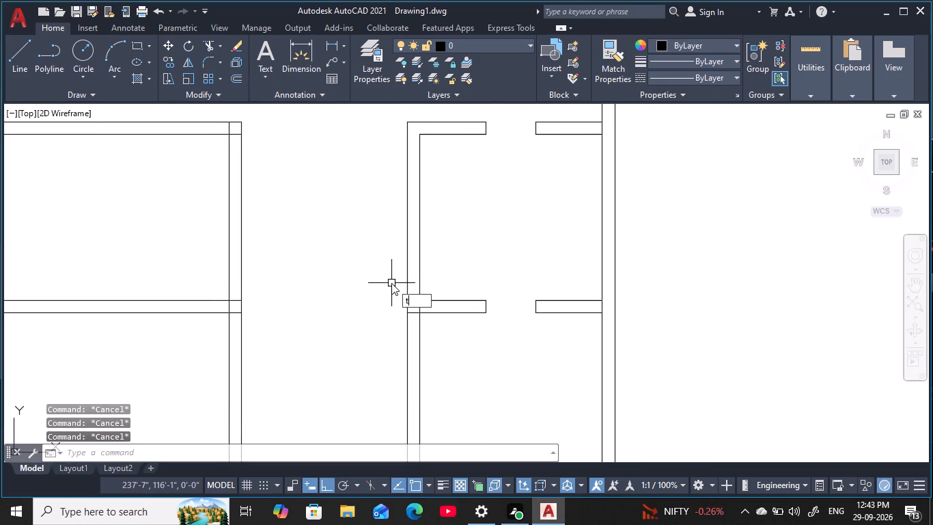
key("Escape")
key("Escape")
key("Escape")
key("Escape")
type("tr")
key("space")
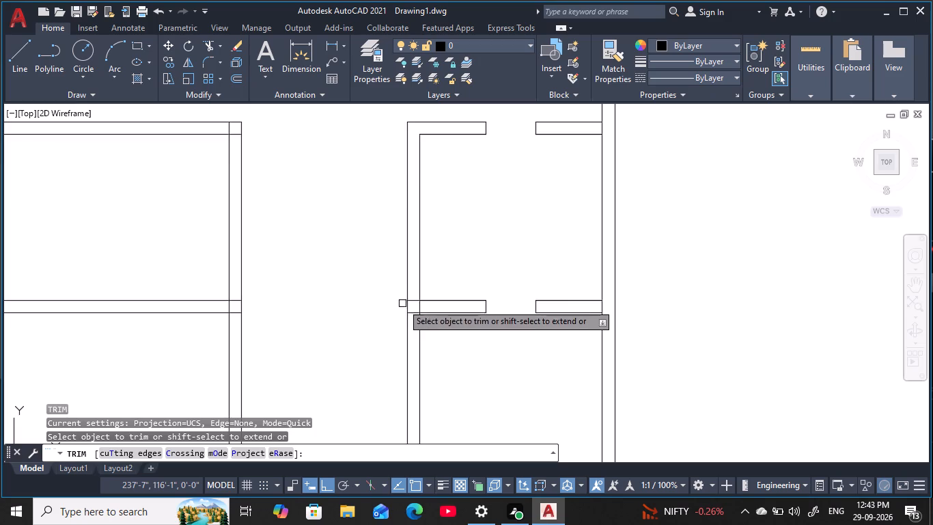
scroll(403, 304, "down", 1)
scroll(409, 305, "up", 4)
left_click_drag(414, 276, 406, 388)
left_click_drag(426, 336, 471, 327)
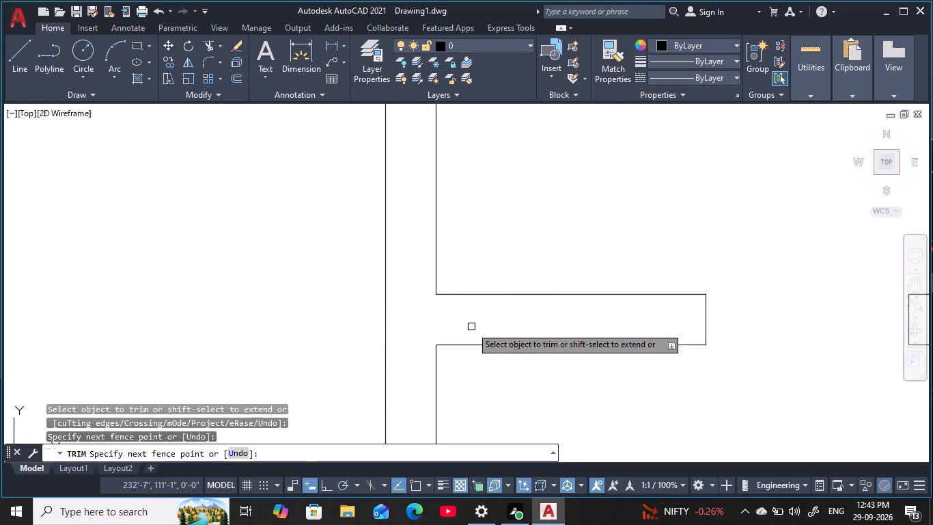
Trim the outer wall's inner face between the partition's two faces to open the wall junction.
scroll(475, 327, "down", 2)
middle_click_drag(475, 327, 447, 297)
scroll(451, 300, "down", 1)
scroll(622, 297, "up", 3)
left_click_drag(623, 296, 615, 295)
scroll(576, 229, "down", 6)
scroll(563, 249, "up", 5)
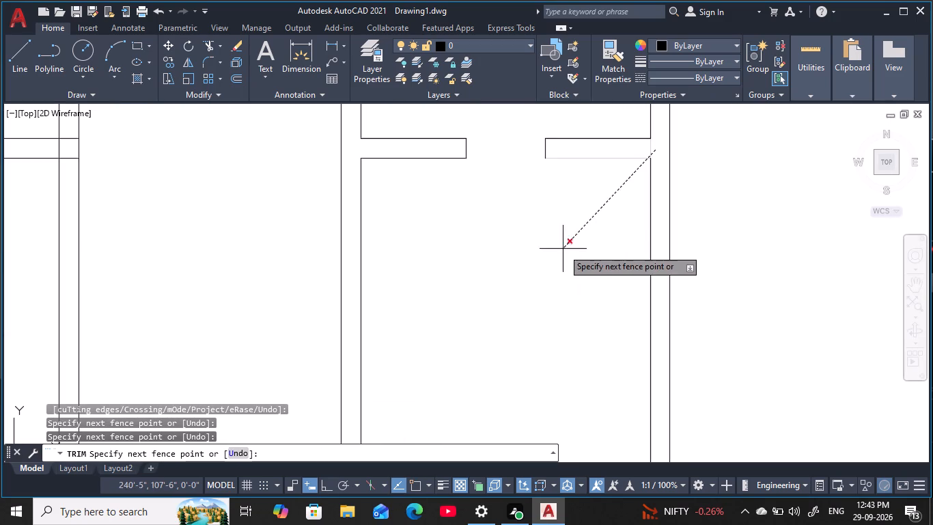
left_click(633, 148)
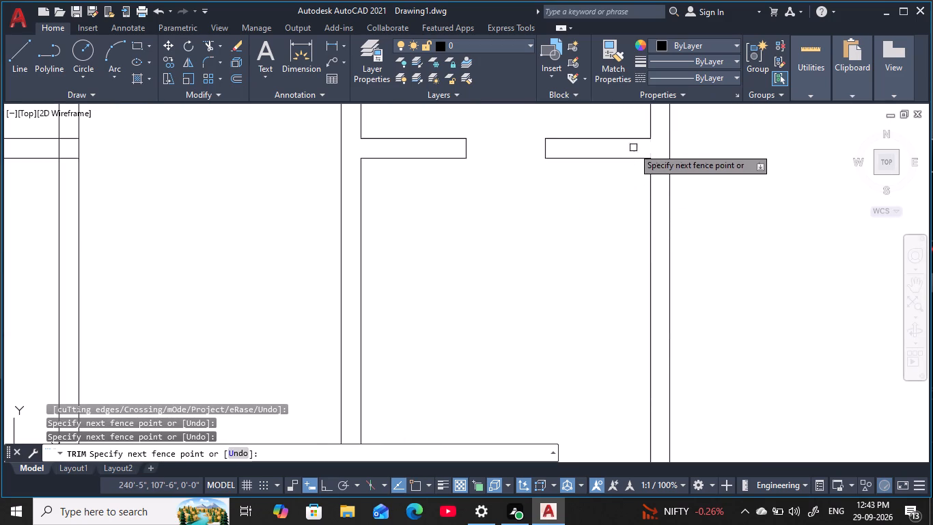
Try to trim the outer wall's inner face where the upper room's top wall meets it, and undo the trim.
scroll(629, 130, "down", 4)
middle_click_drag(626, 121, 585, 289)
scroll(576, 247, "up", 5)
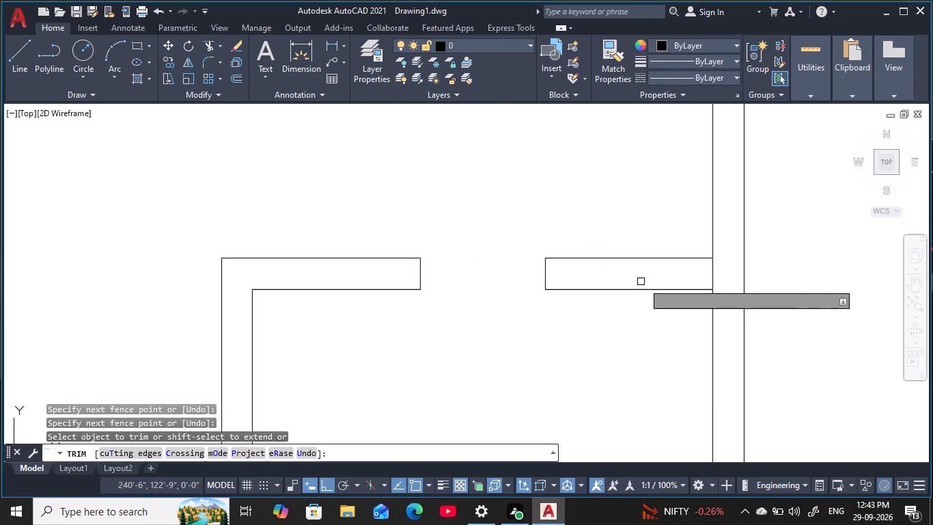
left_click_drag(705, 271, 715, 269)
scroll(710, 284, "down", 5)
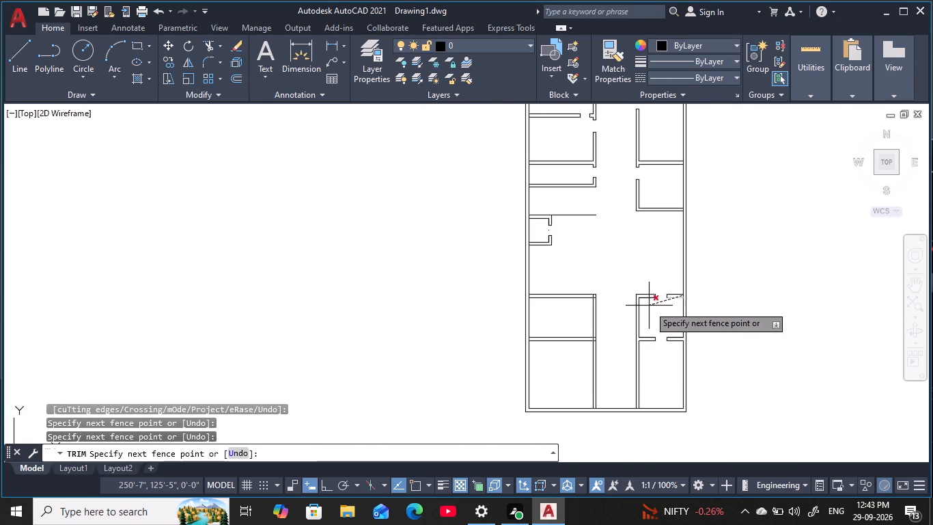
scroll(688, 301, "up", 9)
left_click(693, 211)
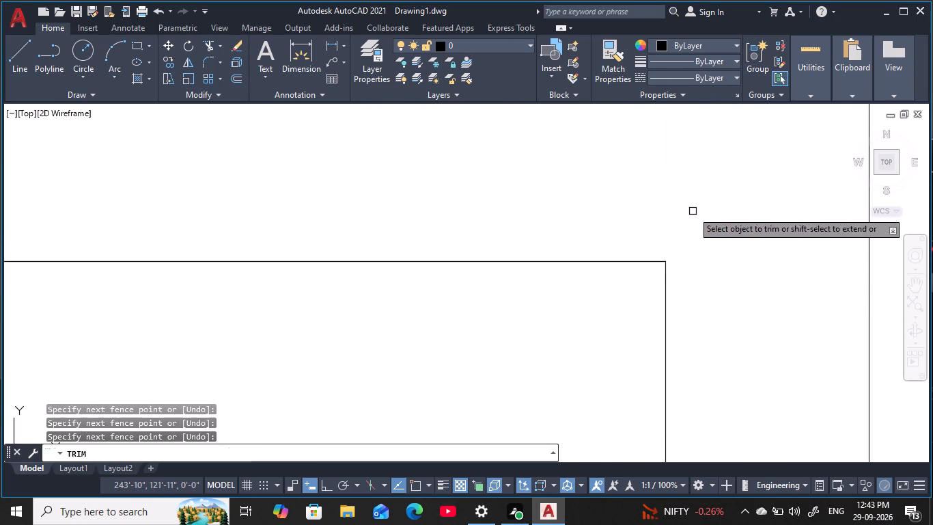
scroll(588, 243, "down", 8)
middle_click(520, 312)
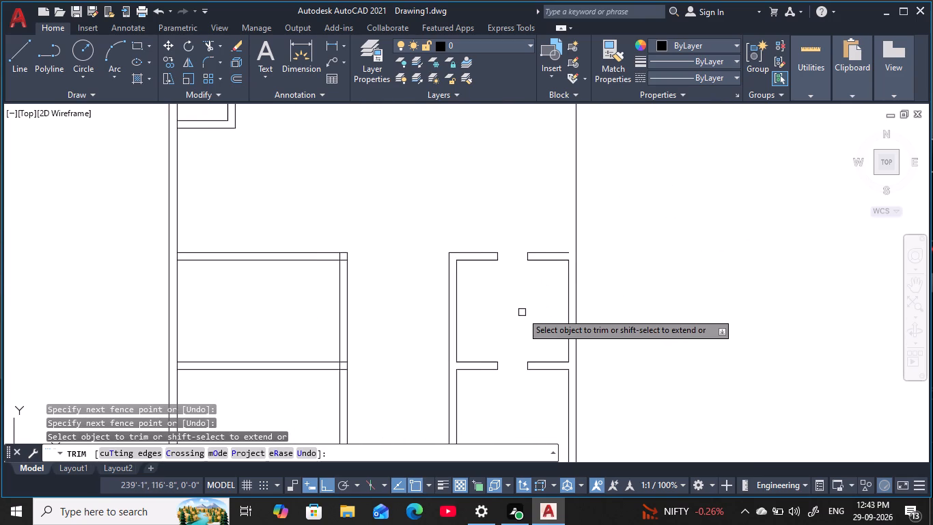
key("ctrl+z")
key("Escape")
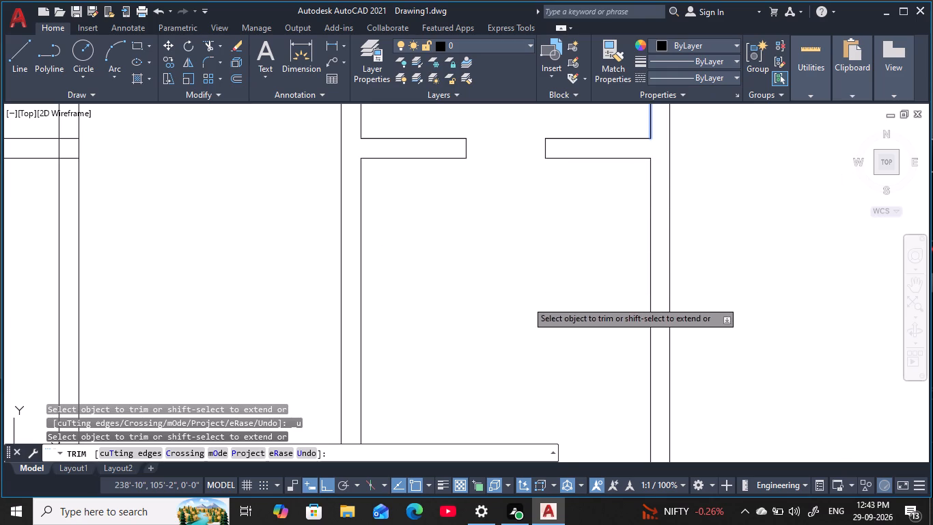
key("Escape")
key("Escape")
Trim the outer wall's inner face between the two faces of the upper room's top wall to open the junction.
middle_click_drag(533, 271, 546, 377)
scroll(547, 377, "down", 3)
middle_click_drag(548, 377, 607, 258)
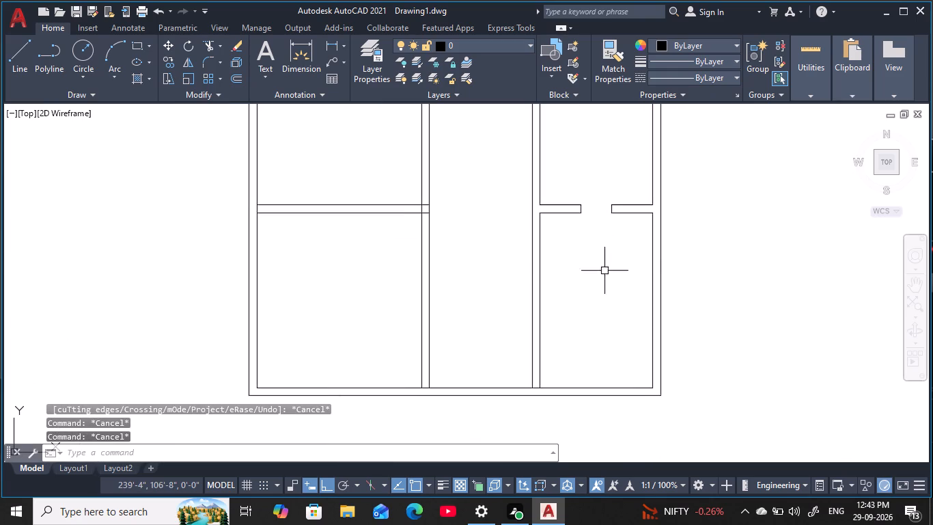
middle_click_drag(575, 331, 557, 390)
scroll(647, 146, "up", 5)
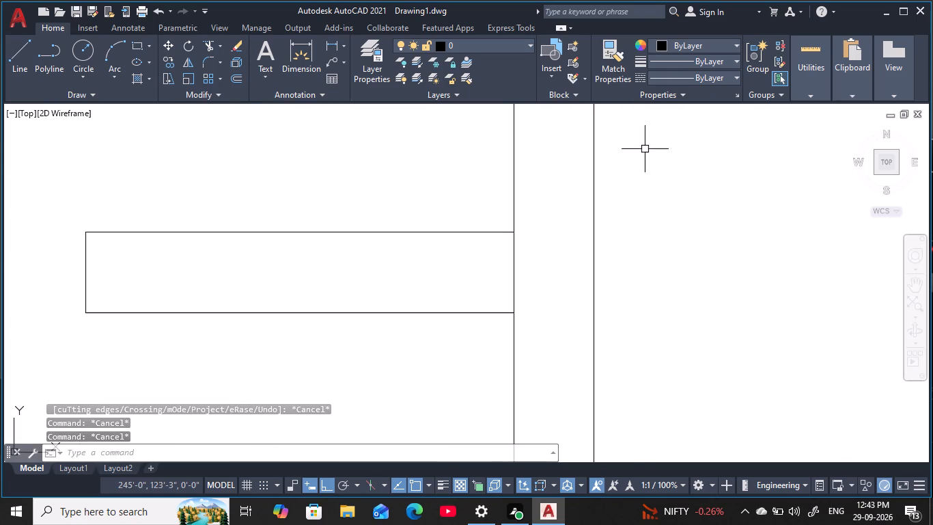
key("Escape")
key("Escape")
key("Escape")
key("Escape")
type("tr")
key("space")
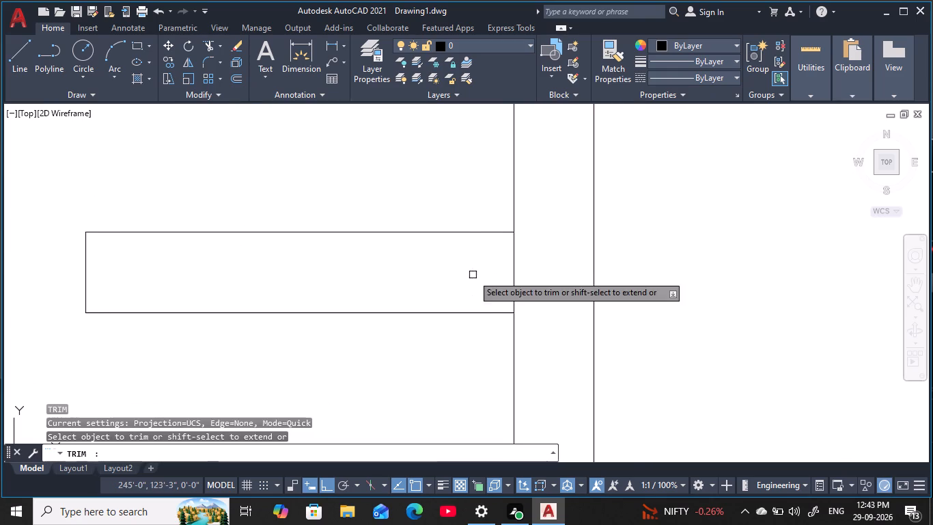
left_click_drag(496, 262, 546, 267)
scroll(546, 272, "down", 6)
key("Escape")
key("Escape")
key("Escape")
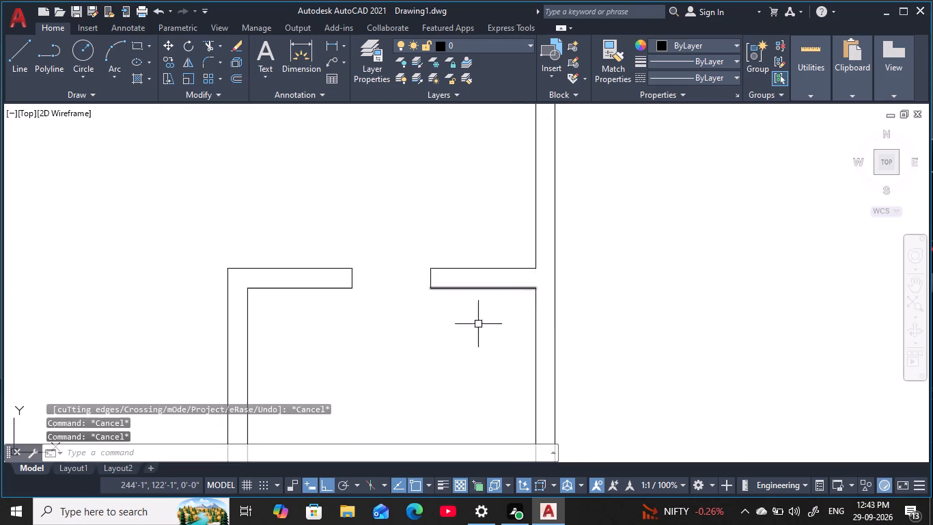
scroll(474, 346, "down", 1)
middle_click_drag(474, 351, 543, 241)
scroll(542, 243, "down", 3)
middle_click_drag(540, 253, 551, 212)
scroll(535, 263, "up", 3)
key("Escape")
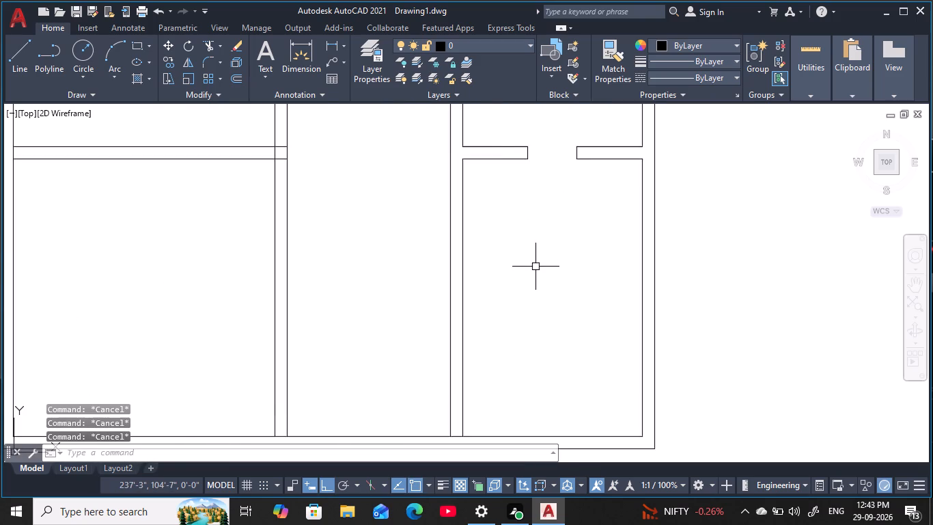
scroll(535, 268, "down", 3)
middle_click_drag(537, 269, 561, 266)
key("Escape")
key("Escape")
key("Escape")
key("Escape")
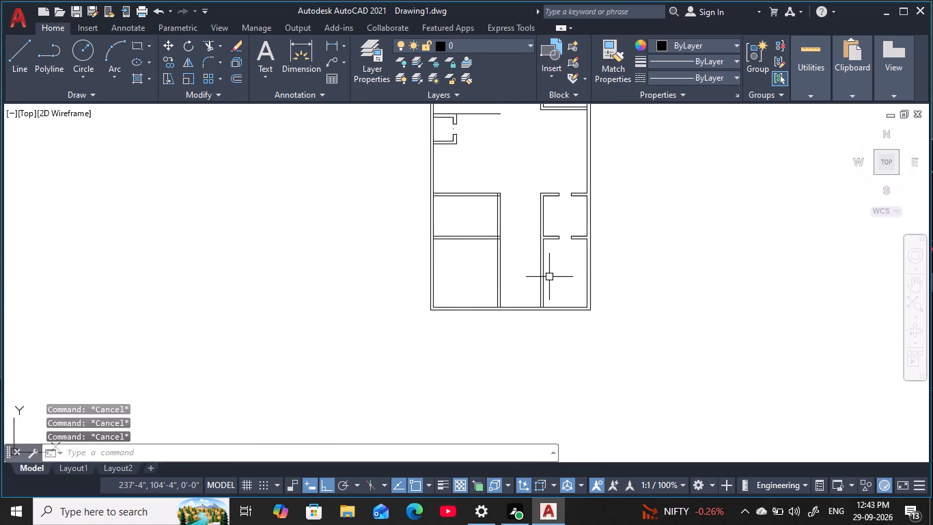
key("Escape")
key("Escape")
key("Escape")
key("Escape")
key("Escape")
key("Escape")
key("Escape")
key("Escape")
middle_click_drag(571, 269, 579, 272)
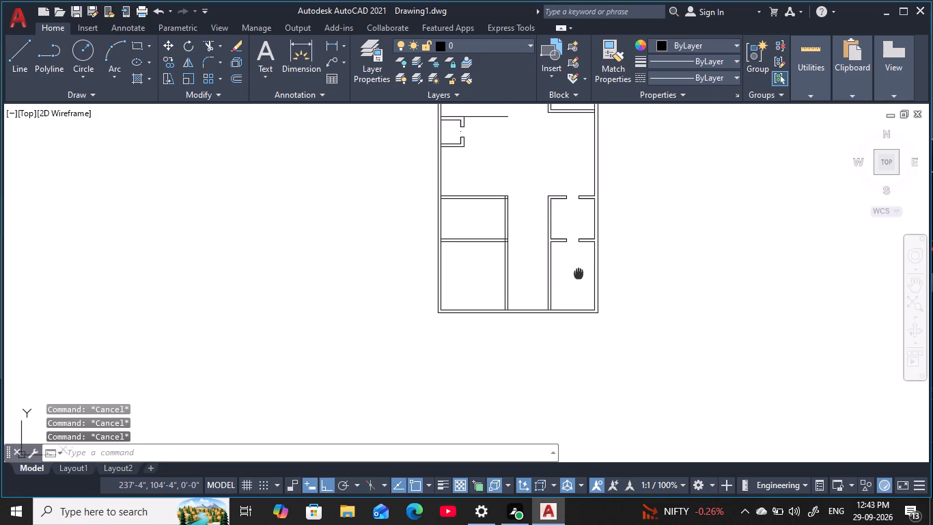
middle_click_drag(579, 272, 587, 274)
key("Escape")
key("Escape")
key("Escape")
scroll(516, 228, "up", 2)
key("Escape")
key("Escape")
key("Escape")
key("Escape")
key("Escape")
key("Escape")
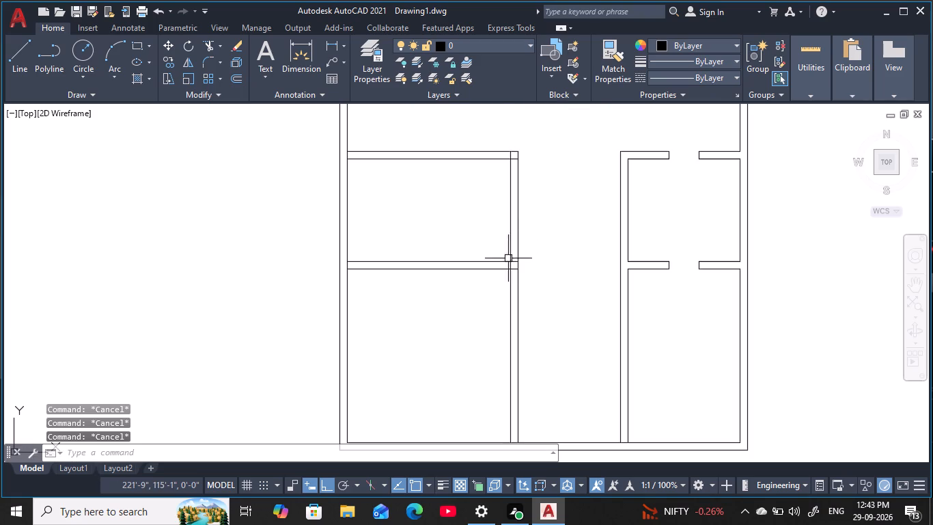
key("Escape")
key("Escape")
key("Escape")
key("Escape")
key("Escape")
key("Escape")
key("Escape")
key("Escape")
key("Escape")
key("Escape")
Trim the overlapping lines at the top corridor-side corner of the upper room in the plan's lower-left block.
key("Escape")
scroll(522, 153, "up", 5)
key("Escape")
key("Escape")
left_click(448, 175)
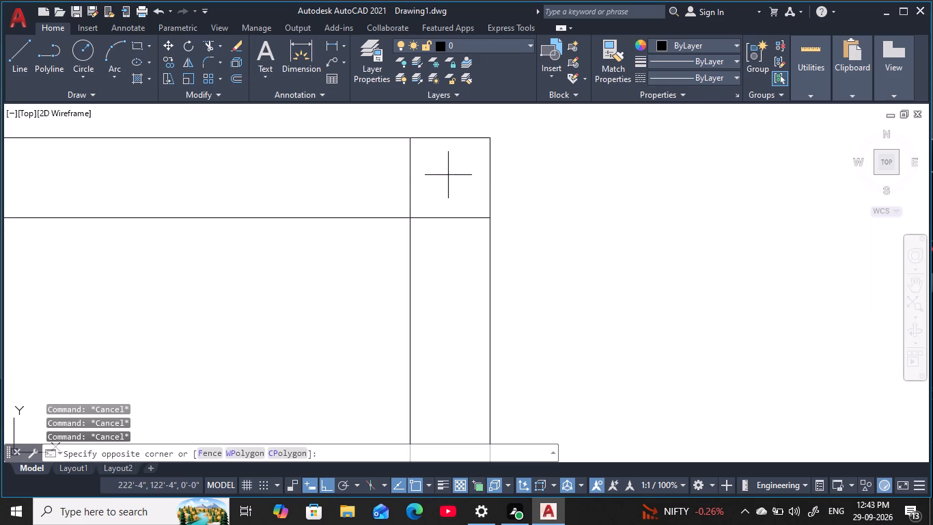
key("Escape")
key("Escape")
type("tr")
key("space")
left_click_drag(421, 175, 339, 176)
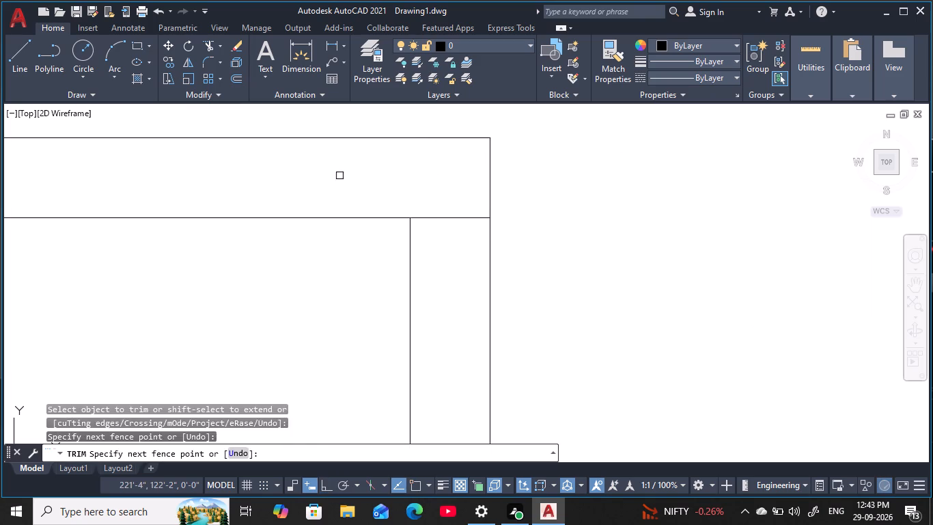
left_click_drag(457, 194, 479, 308)
Trim the left outer wall's inner face between the two faces of that room's top wall to open the junction.
scroll(477, 308, "down", 3)
middle_click_drag(480, 297, 708, 196)
scroll(458, 366, "down", 1)
scroll(336, 255, "up", 4)
left_click_drag(414, 230, 329, 230)
scroll(361, 280, "down", 6)
key("Escape")
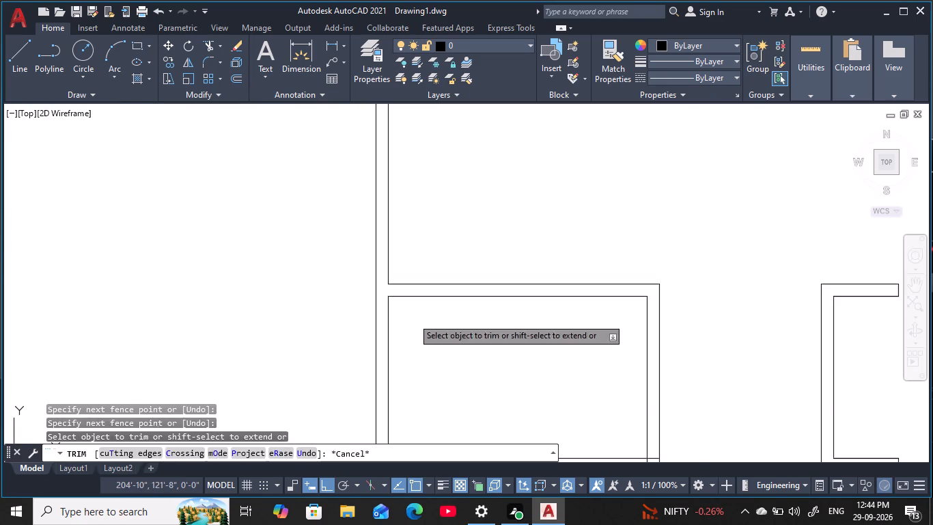
key("Escape")
key("Escape")
Offset the inner face of the lower-left rooms' corridor wall by 9" into the room for the first door jamb.
middle_click_drag(464, 354, 331, 130)
key("Escape")
key("Escape")
key("Escape")
key("Escape")
key("Escape")
key("Escape")
key("Escape")
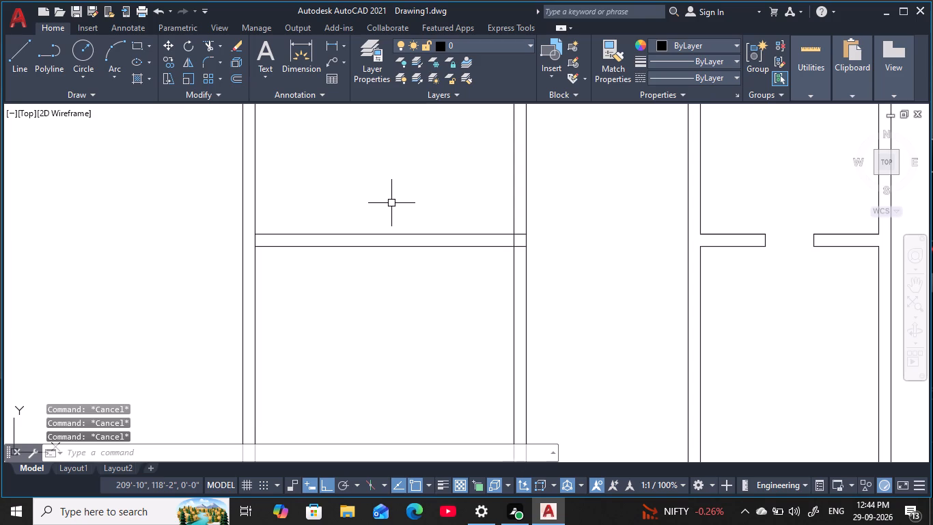
key("Escape")
key("Escape")
type("o")
key("space")
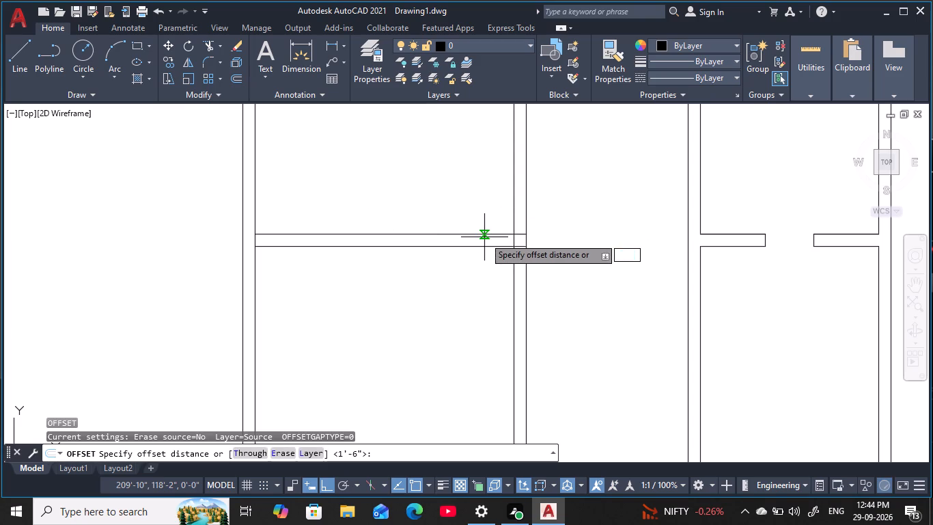
type("9")
key("space")
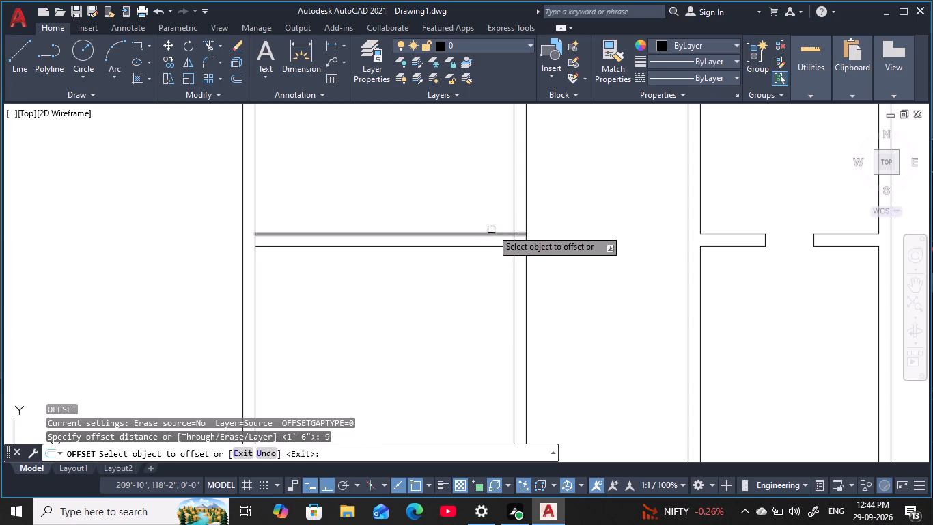
left_click(512, 208)
left_click(363, 202)
key("Escape")
key("Escape")
key("Escape")
key("Escape")
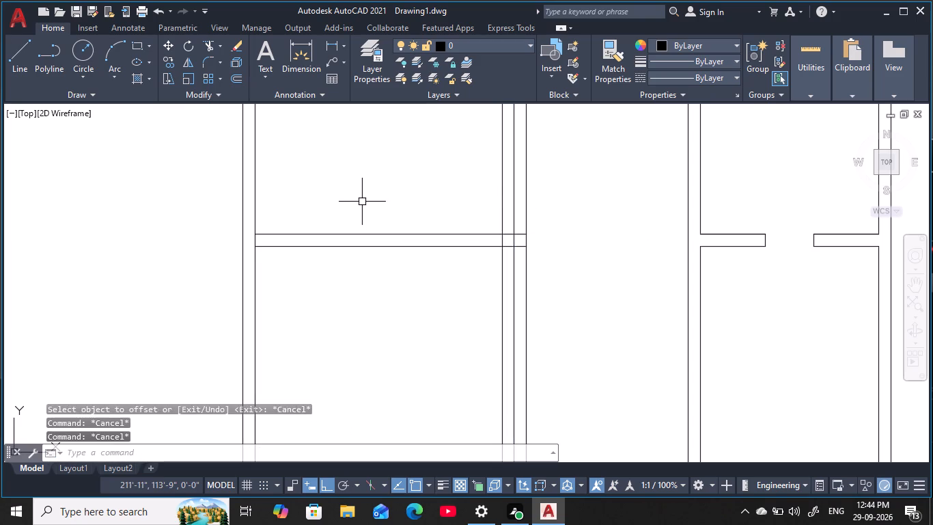
Offset the new jamb line by 2'6" further into the room for the door's second jamb.
key("Escape")
type("o")
key("space")
key("2")
type("'6")
key("space")
left_click(501, 203)
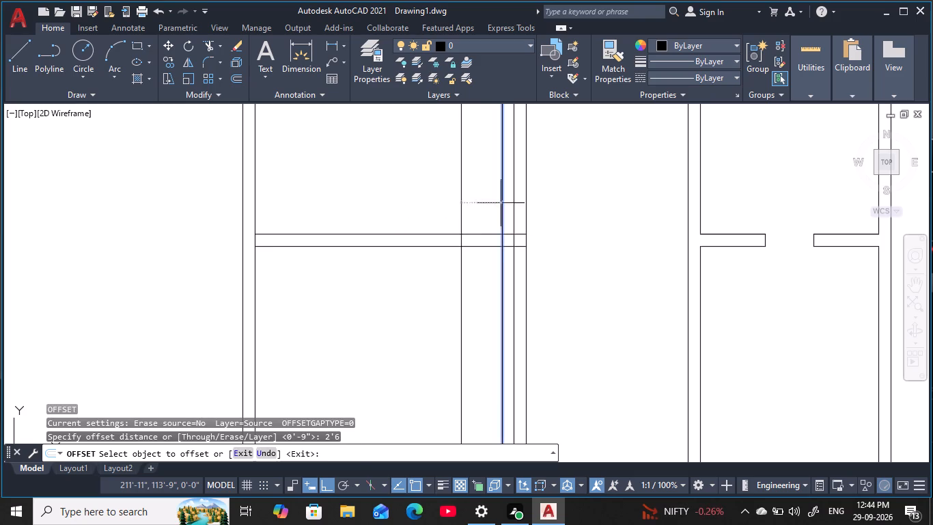
left_click(287, 206)
key("Escape")
key("Escape")
key("Escape")
key("Escape")
key("Escape")
key("Escape")
key("Escape")
key("Escape")
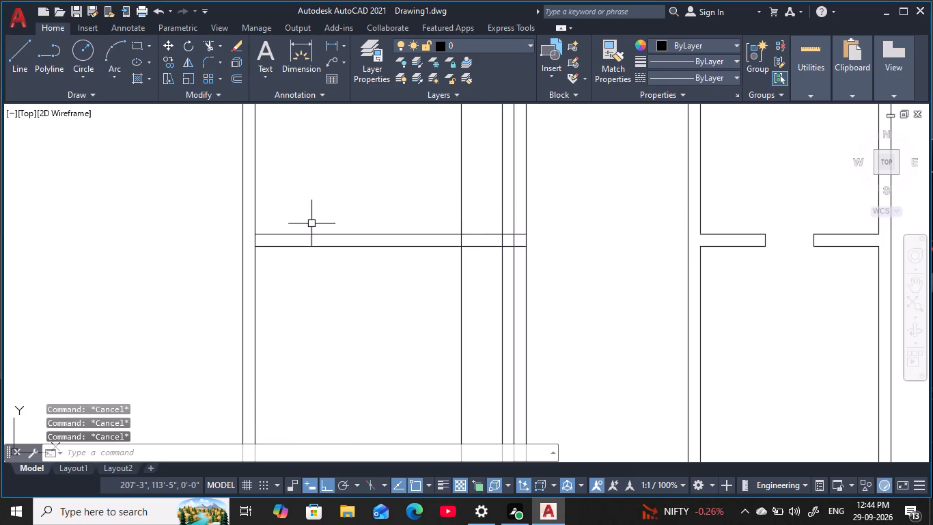
key("Escape")
key("Escape")
Trim the jamb lines' excess and the partition faces between them to cut the door opening between the lower-left rooms.
middle_click_drag(337, 332, 331, 259)
key("Escape")
key("Escape")
middle_click_drag(339, 258, 313, 366)
key("Escape")
key("Escape")
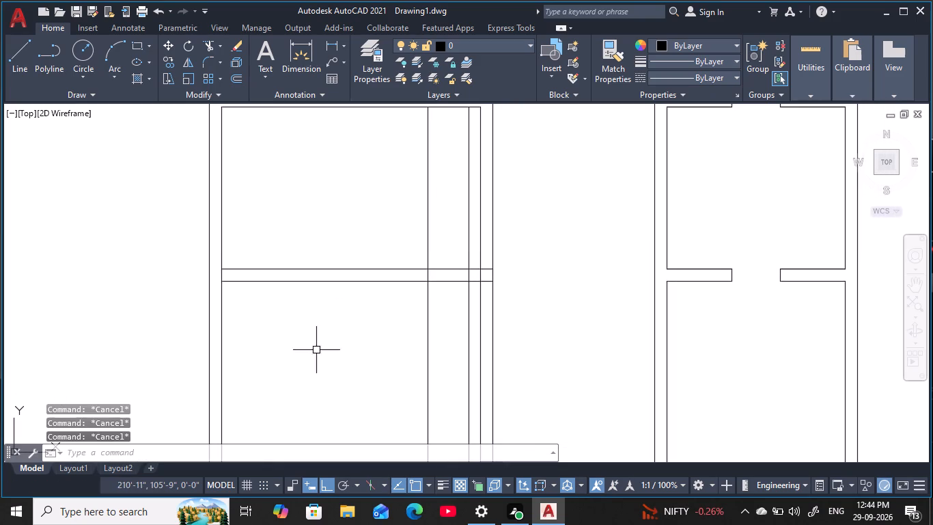
key("Escape")
key("Escape")
key("t")
key("r")
key("space")
left_click_drag(449, 246, 432, 245)
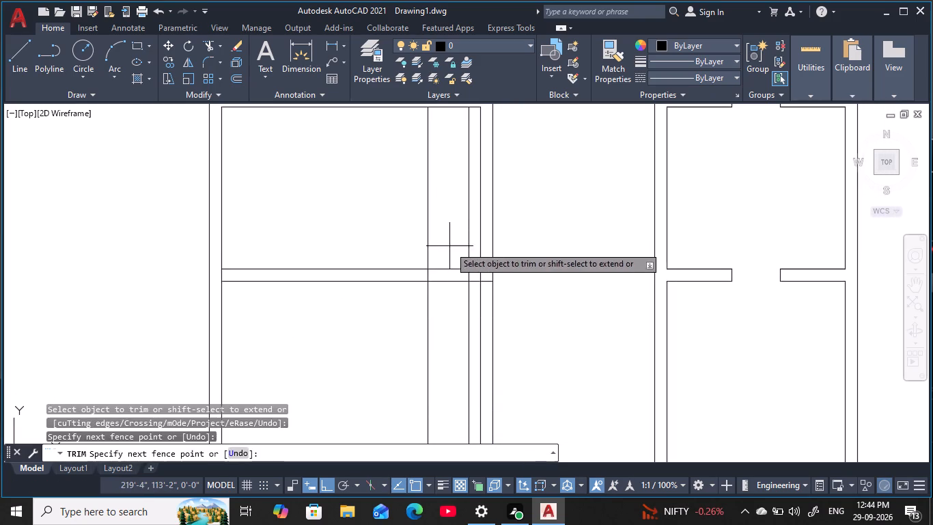
left_click_drag(432, 245, 311, 241)
left_click(467, 245)
left_click_drag(451, 265, 436, 314)
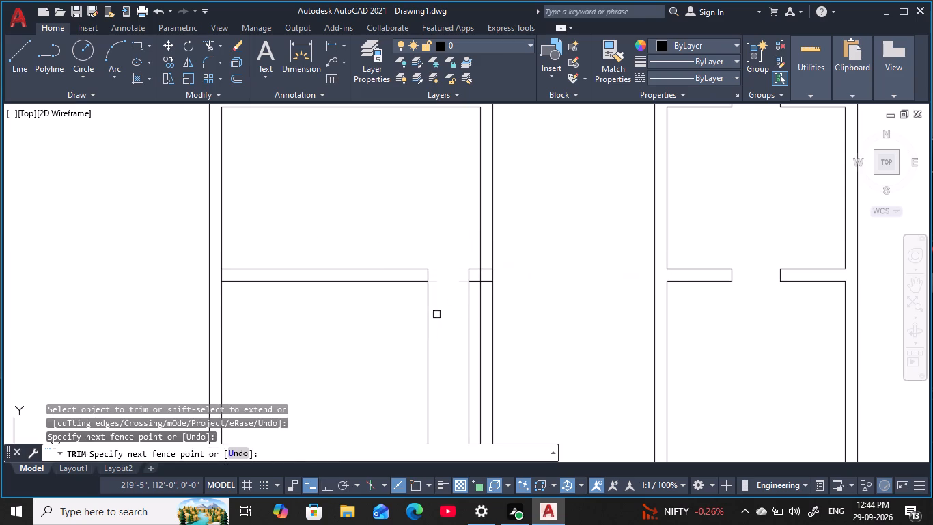
left_click_drag(435, 314, 337, 316)
left_click_drag(475, 332, 404, 342)
scroll(400, 342, "down", 4)
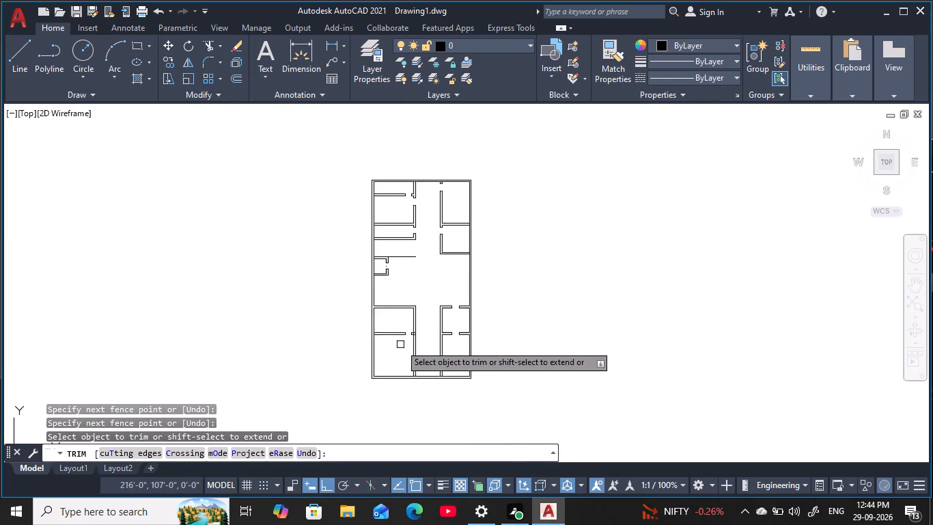
middle_click_drag(401, 345, 410, 323)
scroll(410, 323, "up", 5)
key("Escape")
key("Escape")
key("Escape")
key("Escape")
key("Escape")
key("Escape")
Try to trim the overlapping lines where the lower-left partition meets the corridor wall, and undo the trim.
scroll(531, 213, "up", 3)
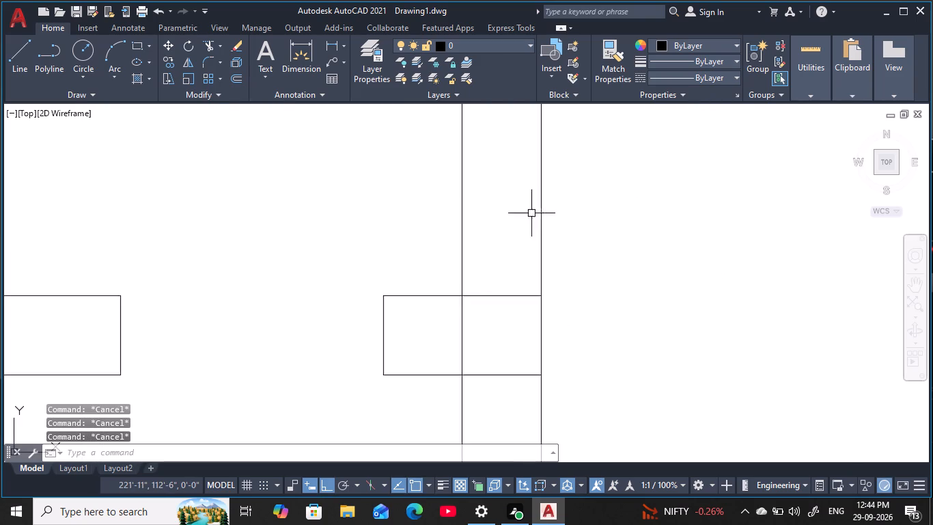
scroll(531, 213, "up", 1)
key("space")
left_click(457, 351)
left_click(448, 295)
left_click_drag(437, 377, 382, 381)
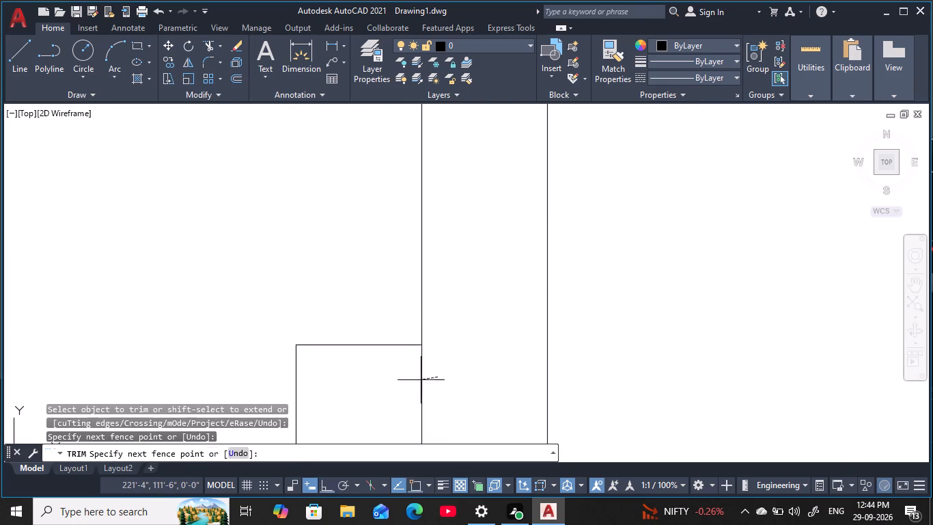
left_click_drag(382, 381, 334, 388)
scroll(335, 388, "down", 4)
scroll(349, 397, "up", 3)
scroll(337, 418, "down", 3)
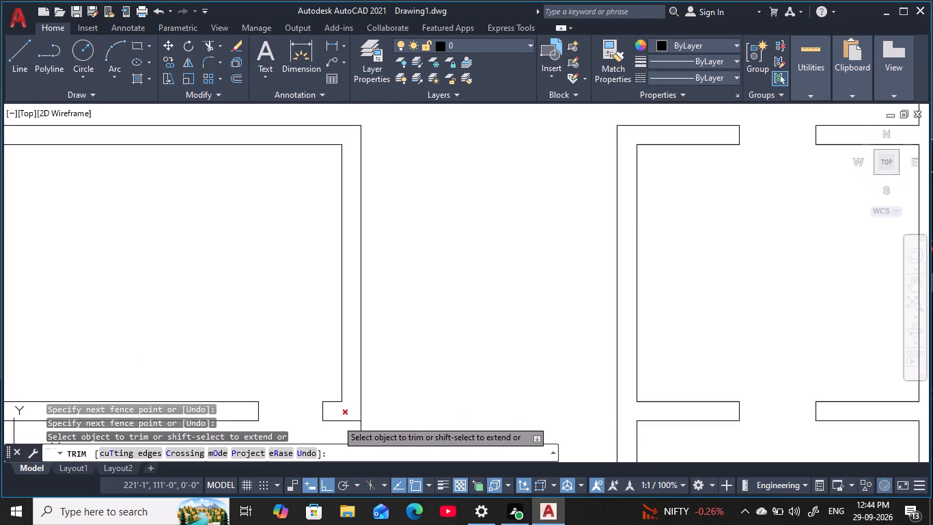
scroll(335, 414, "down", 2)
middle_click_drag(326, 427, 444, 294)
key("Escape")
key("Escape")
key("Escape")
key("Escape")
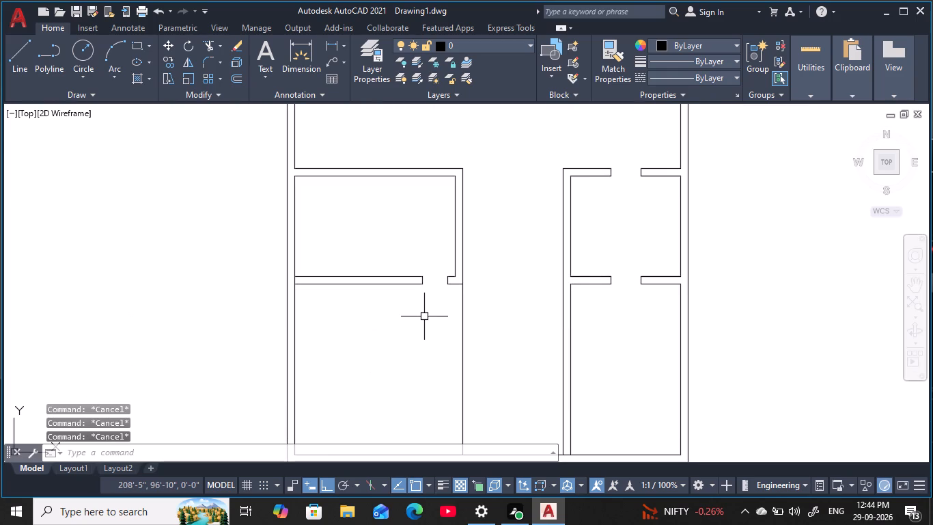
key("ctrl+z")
Trim the corridor wall's inner face between the lower-left partition's two faces to open the junction.
scroll(357, 360, "down", 6)
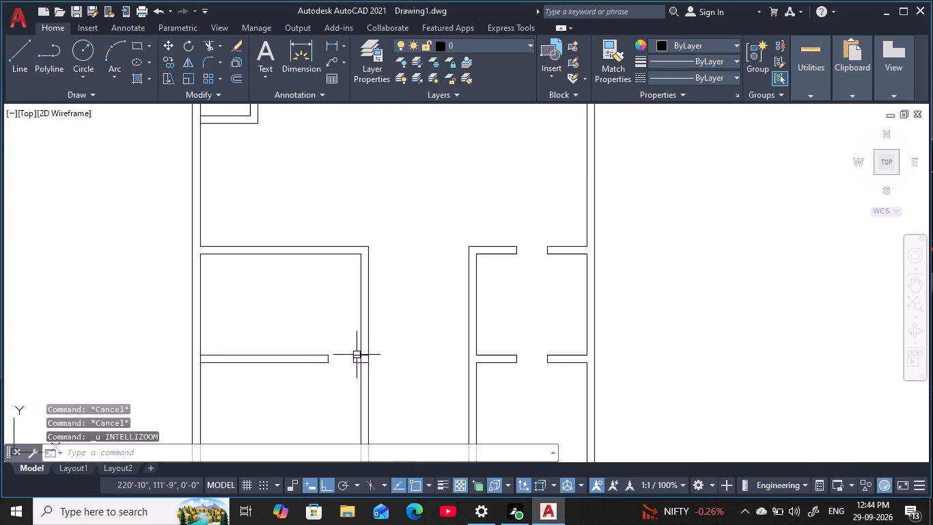
key("Escape")
middle_click_drag(333, 328, 365, 256)
key("Escape")
key("Escape")
key("Escape")
scroll(382, 270, "up", 4)
key("Escape")
type("tr")
key("space")
left_click_drag(459, 390, 417, 388)
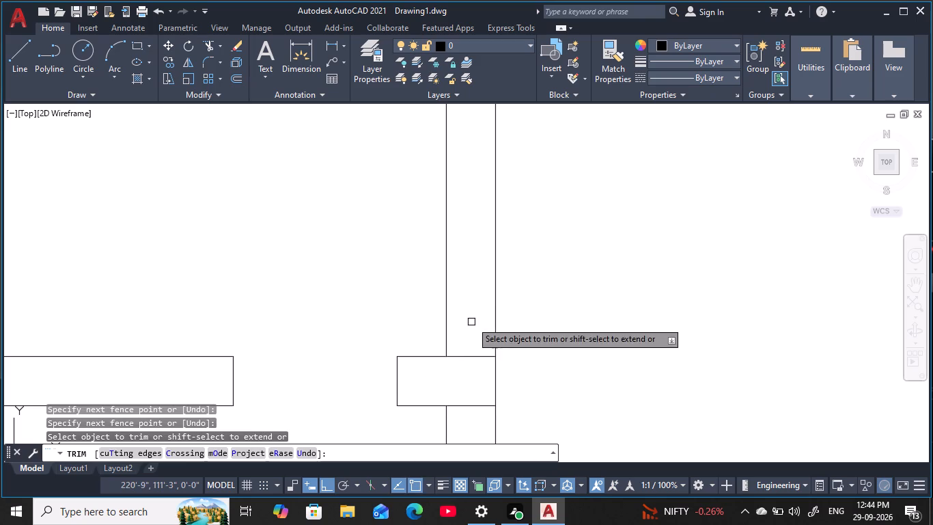
scroll(399, 333, "down", 4)
scroll(332, 368, "down", 1)
middle_click_drag(331, 407, 352, 304)
key("Escape")
key("Escape")
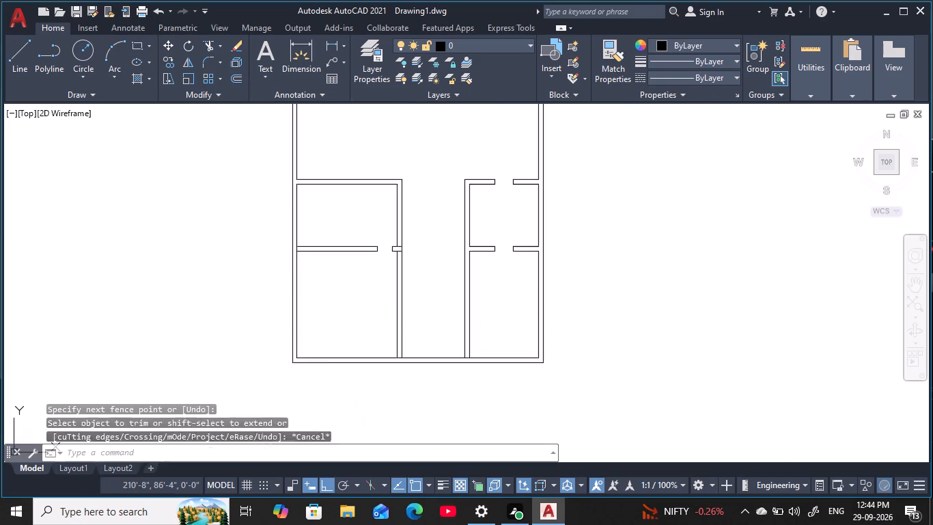
Offset the lower face of the short partition stub at the corridor wall by 9" downward for a door jamb.
scroll(419, 247, "up", 3)
key("Escape")
key("Escape")
scroll(346, 282, "up", 1)
key("Escape")
key("Escape")
middle_click_drag(249, 354, 336, 273)
key("Escape")
scroll(336, 273, "down", 2)
key("Escape")
key("Escape")
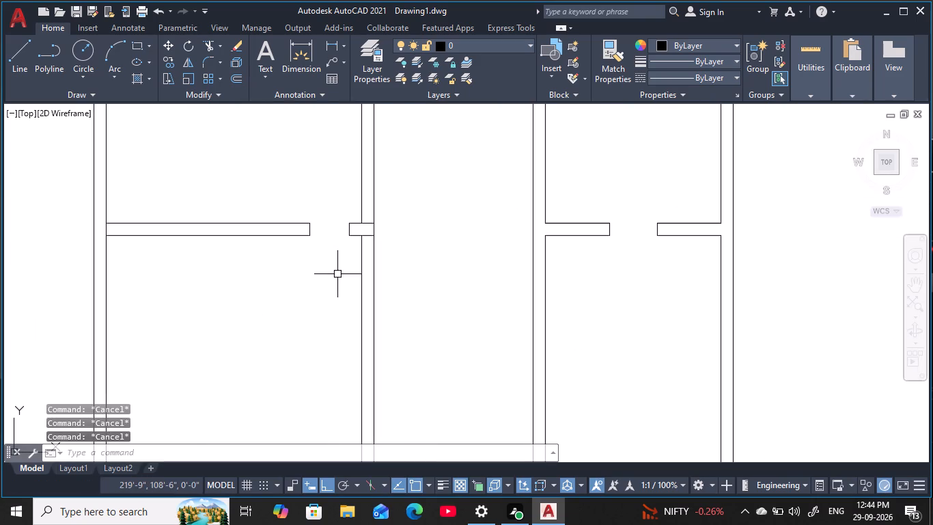
key("Escape")
key("Escape")
key("Escape")
key("Escape")
key("o")
key("space")
key("9")
key("space")
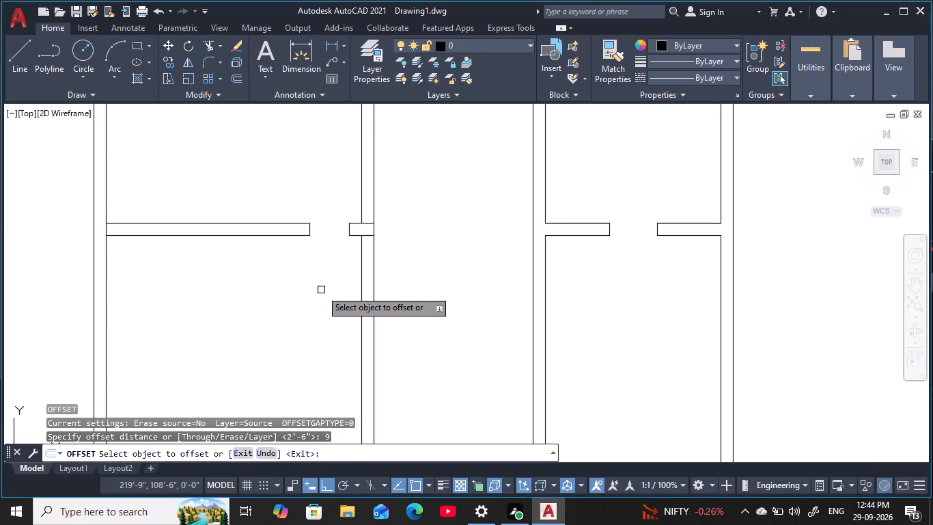
left_click(355, 237)
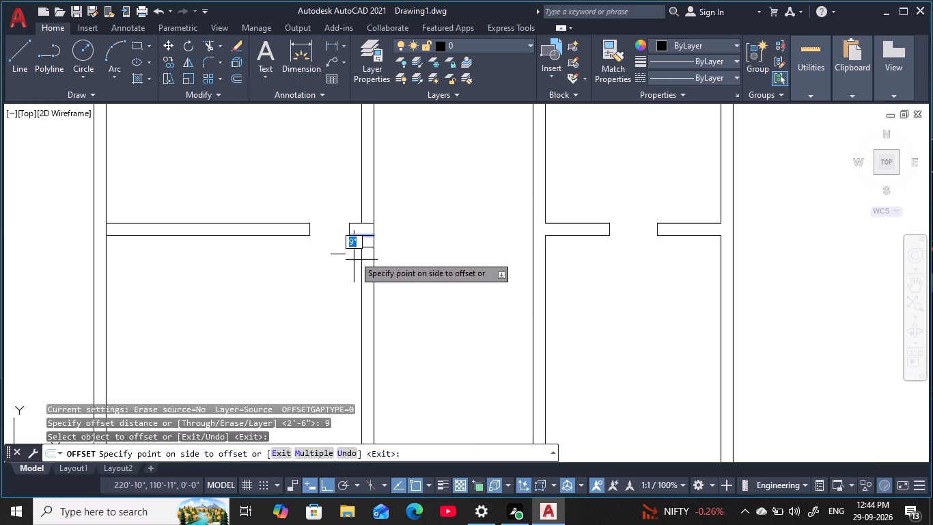
left_click(351, 320)
key("space")
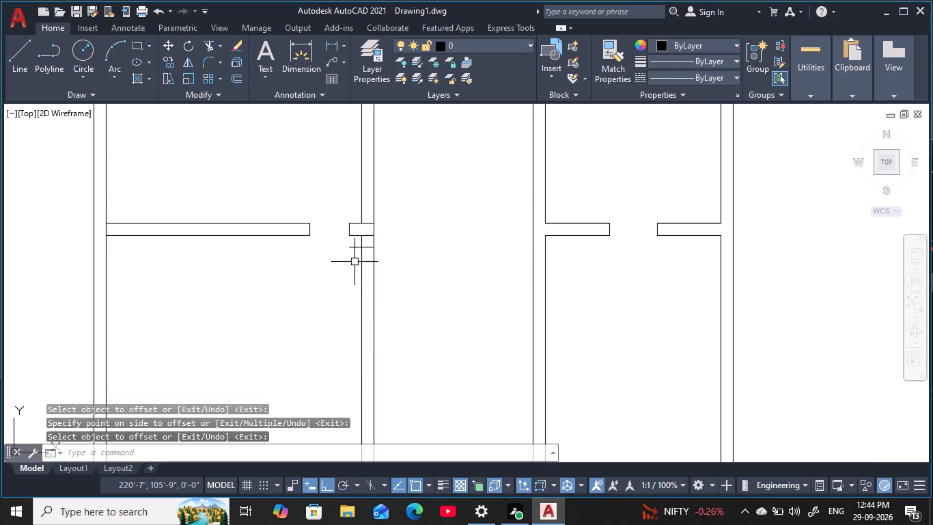
Offset the new jamb line by 3' downward along the corridor wall for the door's second jamb.
type("3'")
key("space")
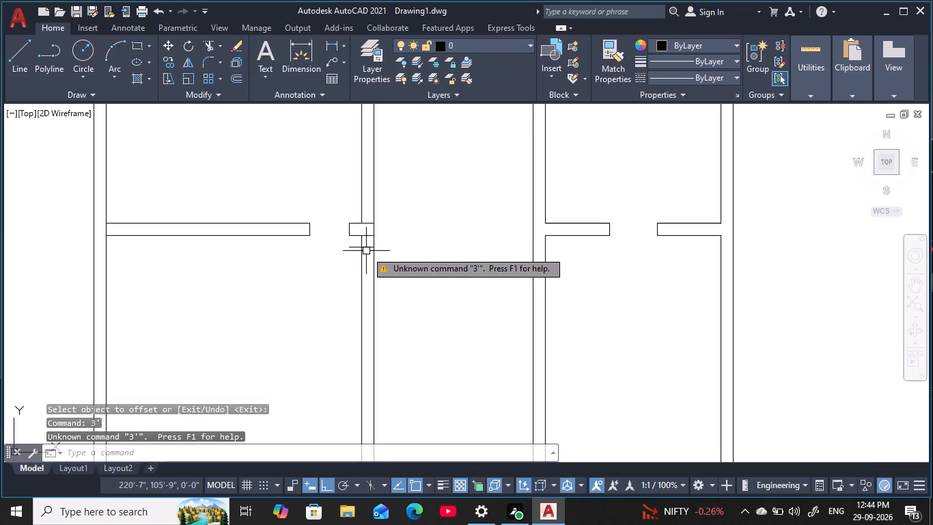
key("Escape")
key("Escape")
key("Escape")
key("Escape")
key("Escape")
type("o")
key("space")
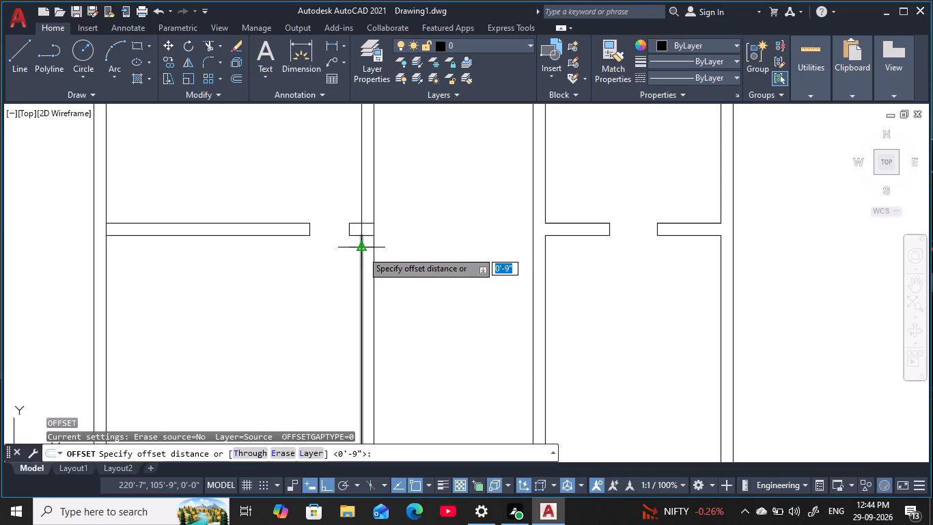
type("3'")
key("space")
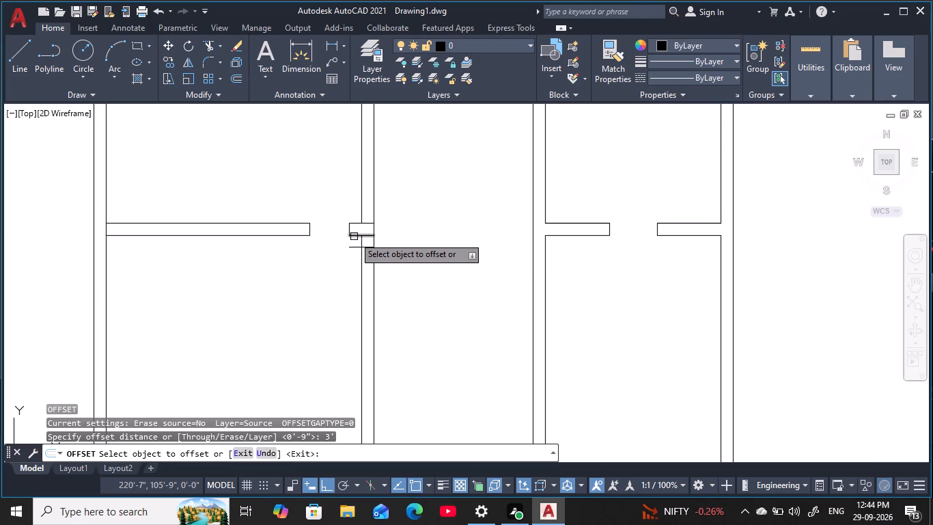
left_click(352, 250)
left_click(333, 381)
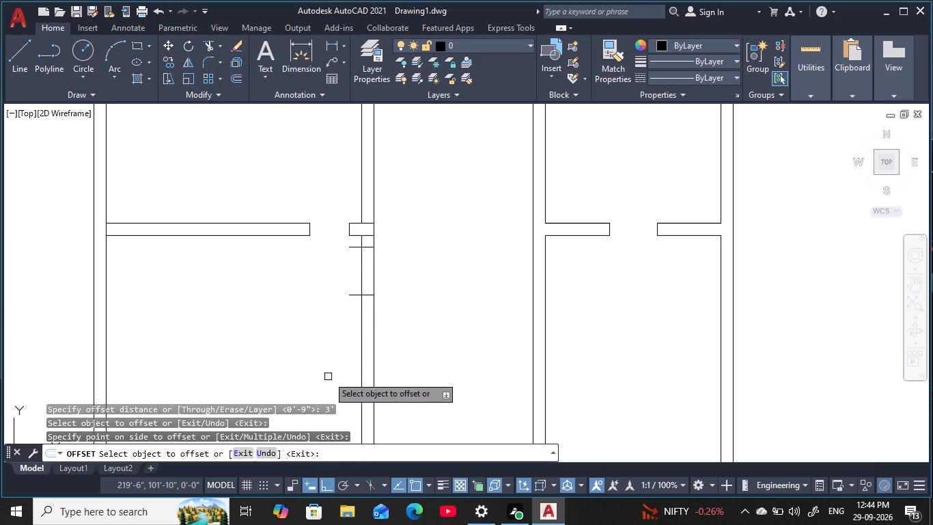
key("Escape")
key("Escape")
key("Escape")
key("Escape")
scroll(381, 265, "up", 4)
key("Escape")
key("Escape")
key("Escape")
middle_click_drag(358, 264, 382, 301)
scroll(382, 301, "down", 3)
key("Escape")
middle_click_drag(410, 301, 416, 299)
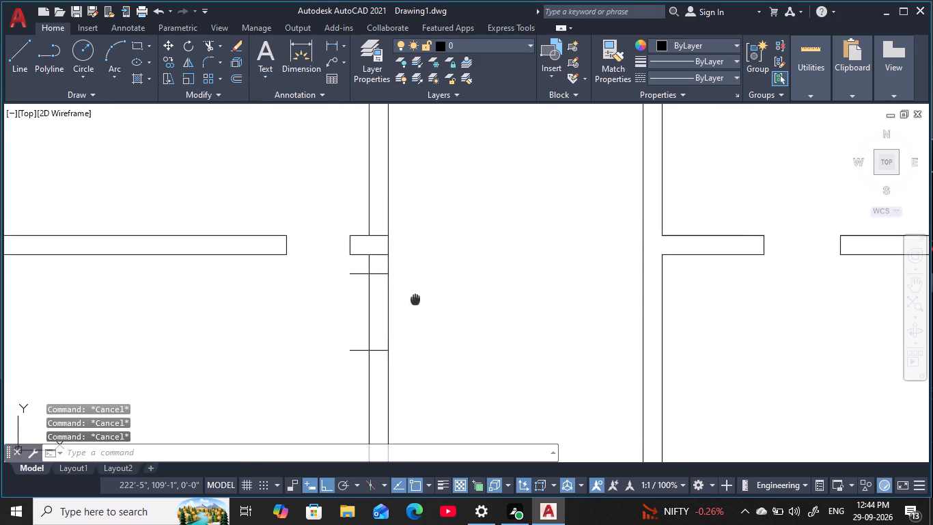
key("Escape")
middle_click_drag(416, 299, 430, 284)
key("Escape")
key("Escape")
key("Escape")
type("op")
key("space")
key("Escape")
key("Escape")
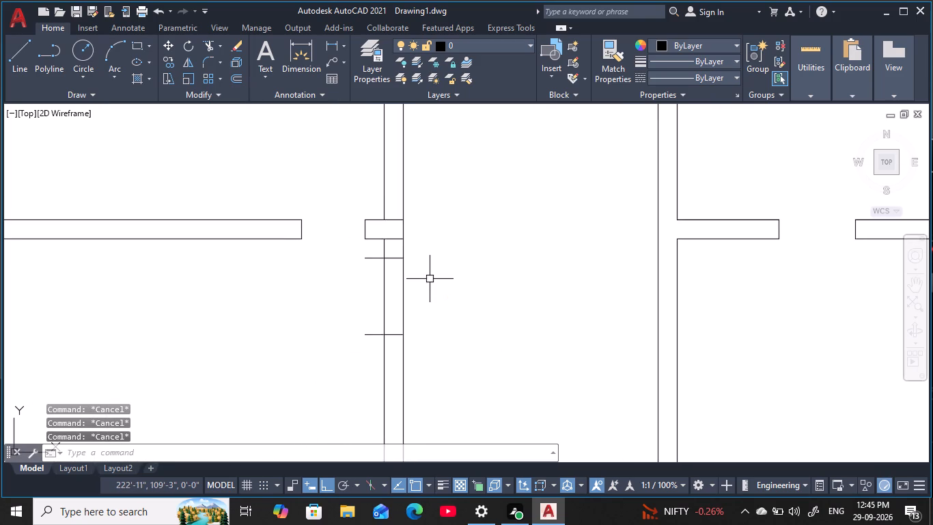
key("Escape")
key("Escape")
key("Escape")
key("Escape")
Trim the left corridor wall between the two new jamb lines and remove the jamb lines' overhangs to form the door opening.
type("tr")
key("space")
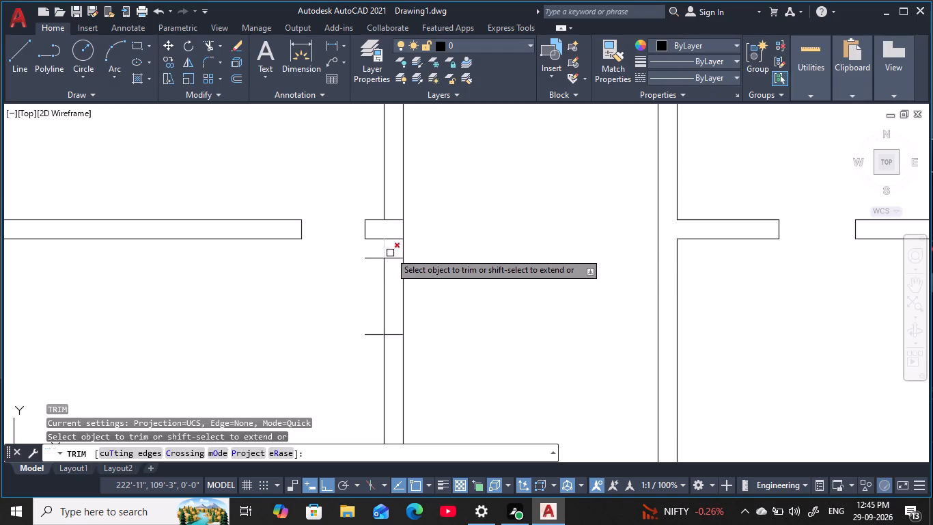
left_click_drag(359, 297, 476, 291)
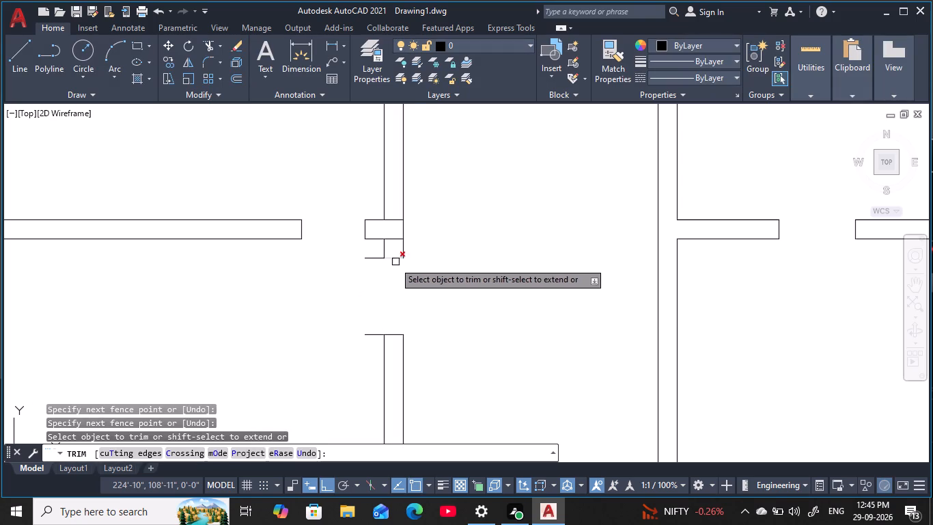
left_click_drag(371, 253, 366, 291)
left_click_drag(374, 330, 374, 348)
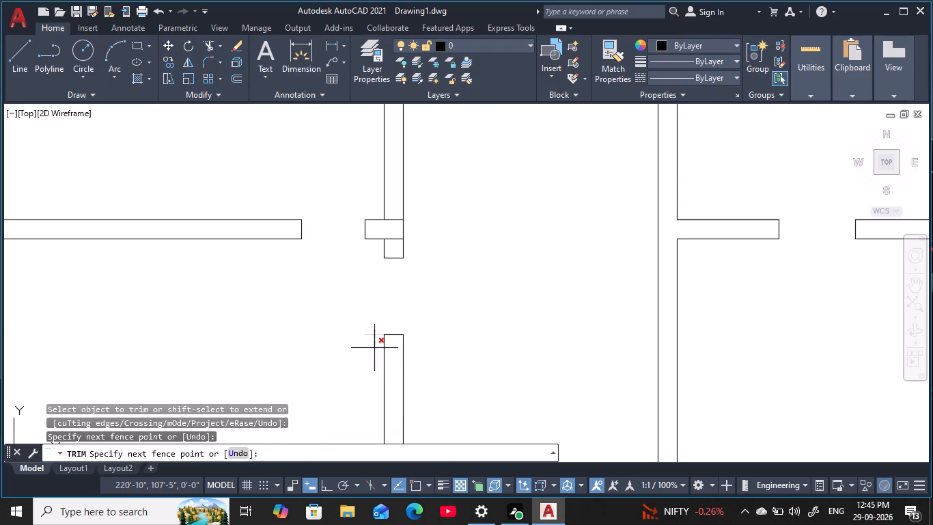
left_click_drag(374, 348, 374, 350)
Trim the partition stub's two faces across the corridor wall thickness to open the junction above the new door.
scroll(376, 223, "up", 2)
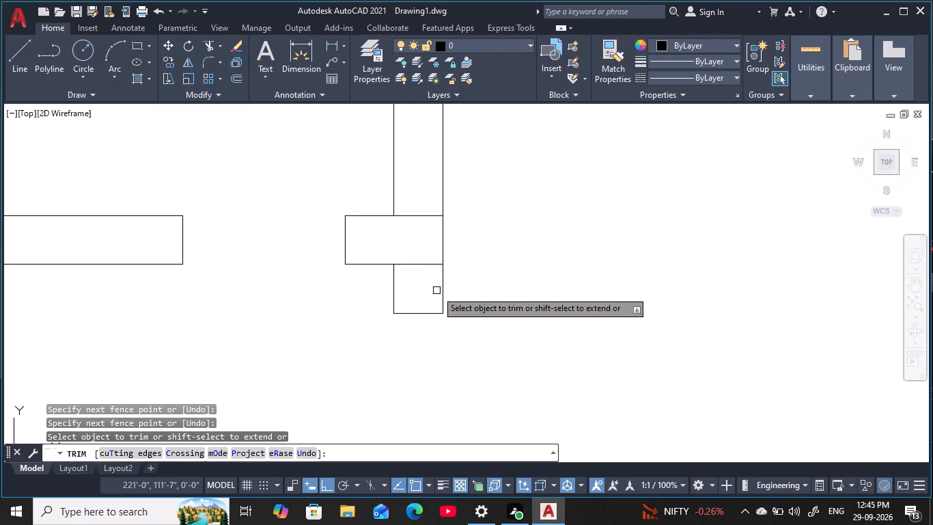
left_click_drag(418, 280, 428, 202)
scroll(415, 264, "down", 4)
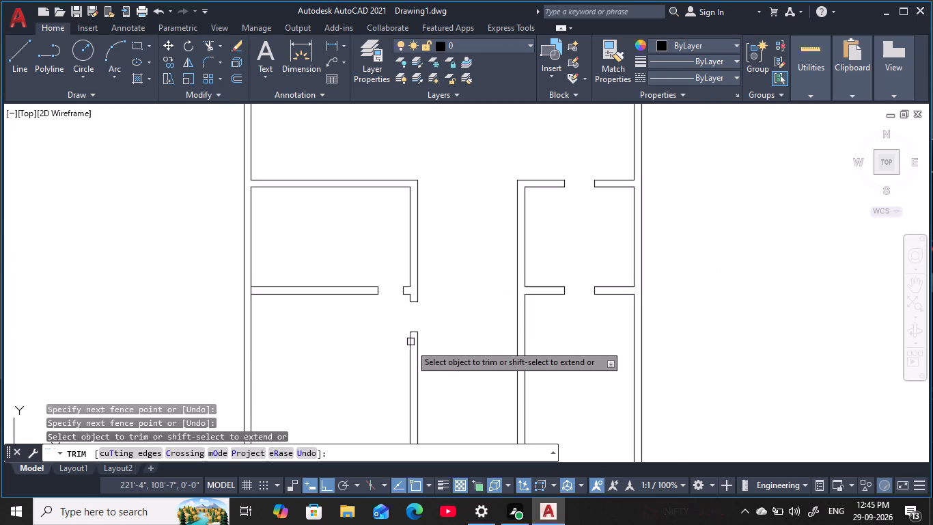
Trim the bottom exterior wall's inner face where the two corridor walls meet it, opening both junctions.
middle_click_drag(444, 330, 434, 231)
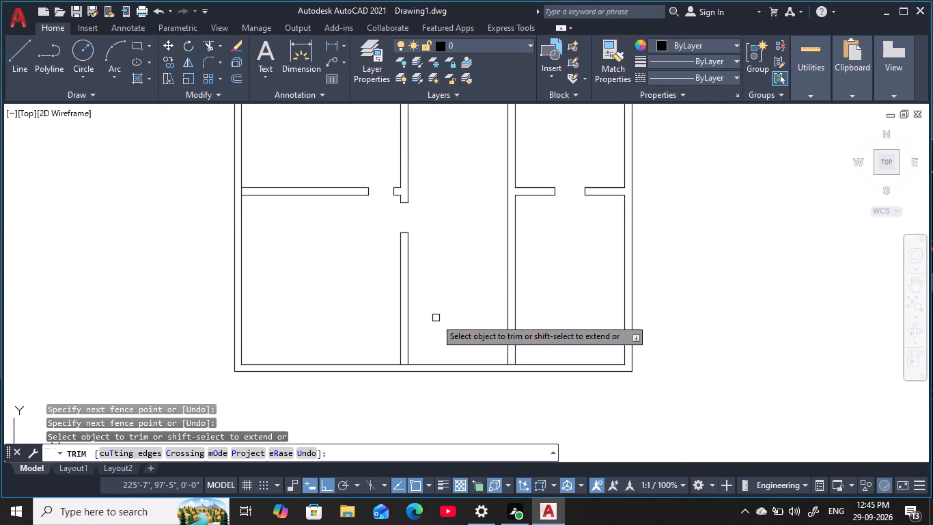
scroll(501, 374, "up", 6)
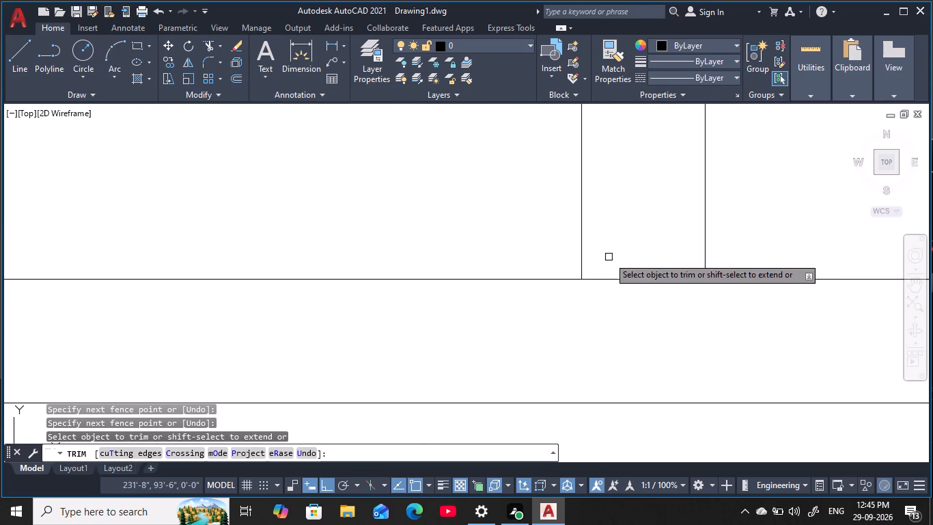
left_click_drag(609, 258, 578, 336)
scroll(561, 340, "down", 5)
scroll(373, 338, "up", 5)
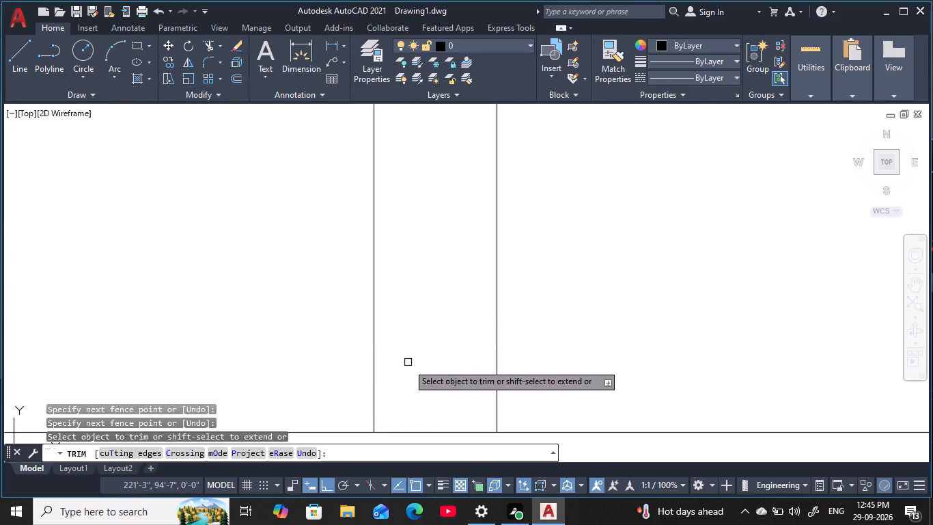
scroll(412, 390, "down", 1)
middle_click_drag(413, 391, 434, 230)
left_click_drag(438, 233, 415, 283)
scroll(409, 285, "down", 6)
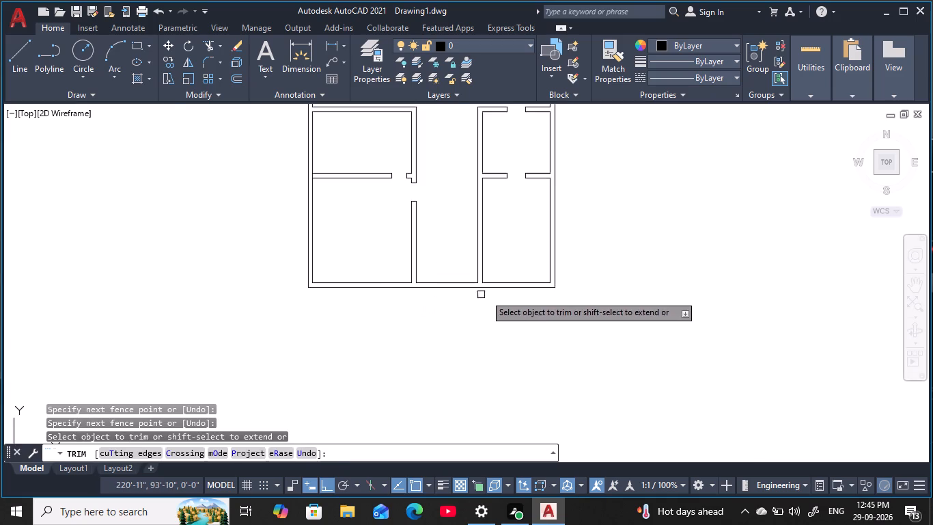
Trim the left exterior wall's inner face between the faces of the lower-left partition to open the junction.
scroll(544, 280, "up", 1)
middle_click_drag(485, 192, 462, 278)
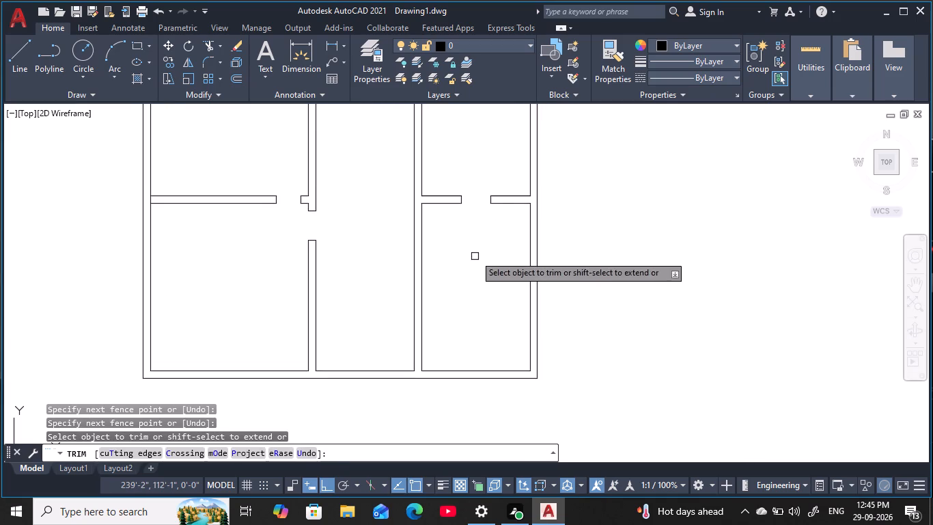
middle_click_drag(240, 284, 253, 323)
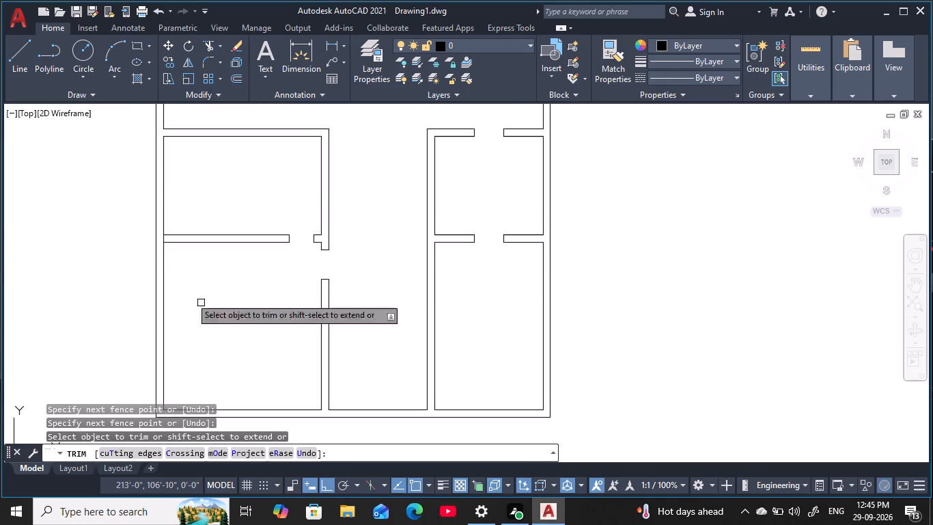
scroll(162, 241, "up", 4)
left_click_drag(200, 239, 156, 235)
scroll(222, 224, "down", 6)
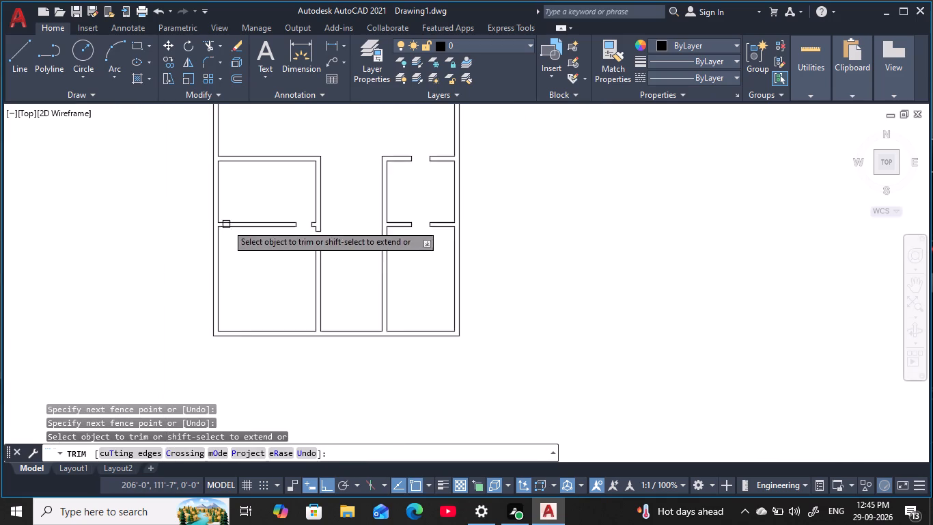
Trim the left exterior wall's inner face at the upper and lower walls of the small left-side room.
middle_click_drag(262, 197, 255, 446)
scroll(210, 292, "up", 2)
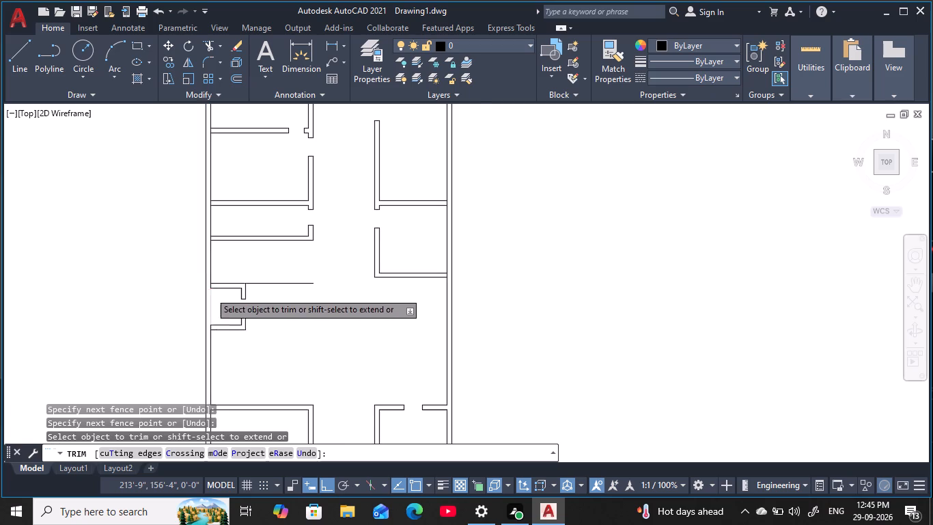
scroll(210, 291, "up", 4)
left_click_drag(224, 241, 179, 247)
scroll(198, 289, "down", 4)
middle_click_drag(250, 342, 370, 196)
left_click_drag(340, 309, 327, 313)
scroll(408, 249, "down", 1)
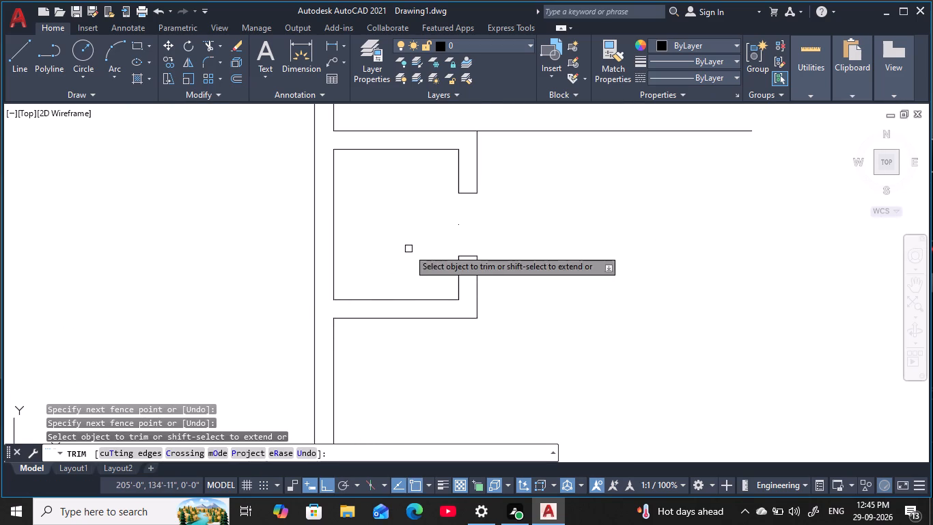
Trim the left exterior wall's inner face at the next two partitions above the small room to open their junctions.
scroll(408, 249, "down", 2)
middle_click_drag(410, 249, 413, 308)
scroll(435, 257, "up", 3)
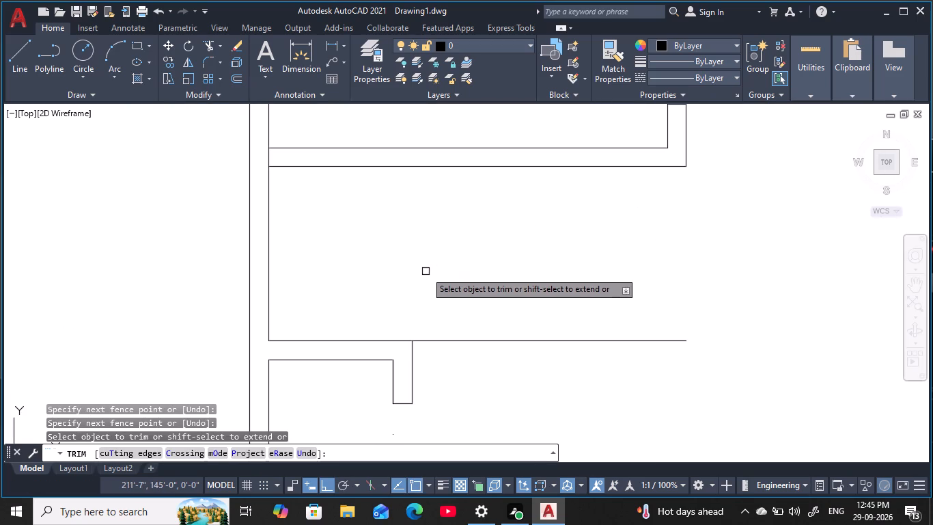
left_click_drag(276, 159, 263, 164)
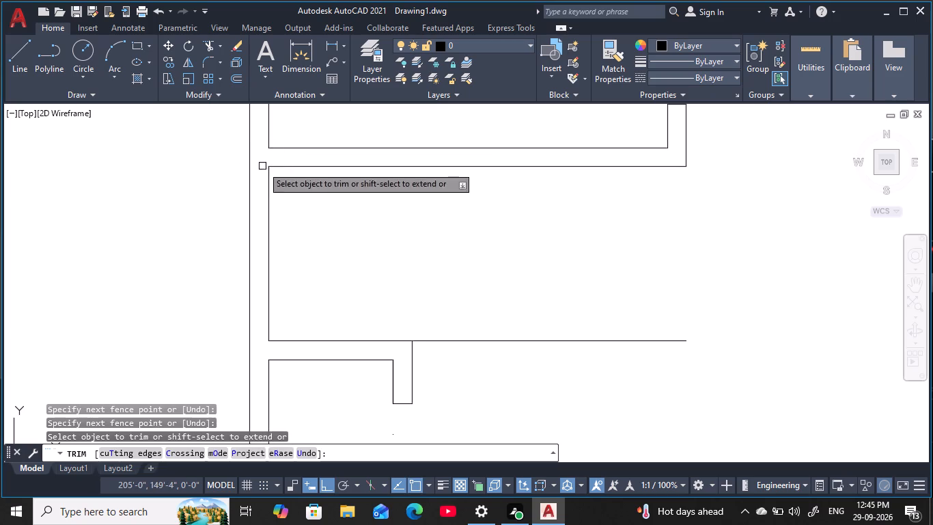
scroll(359, 252, "down", 2)
middle_click_drag(375, 262, 364, 355)
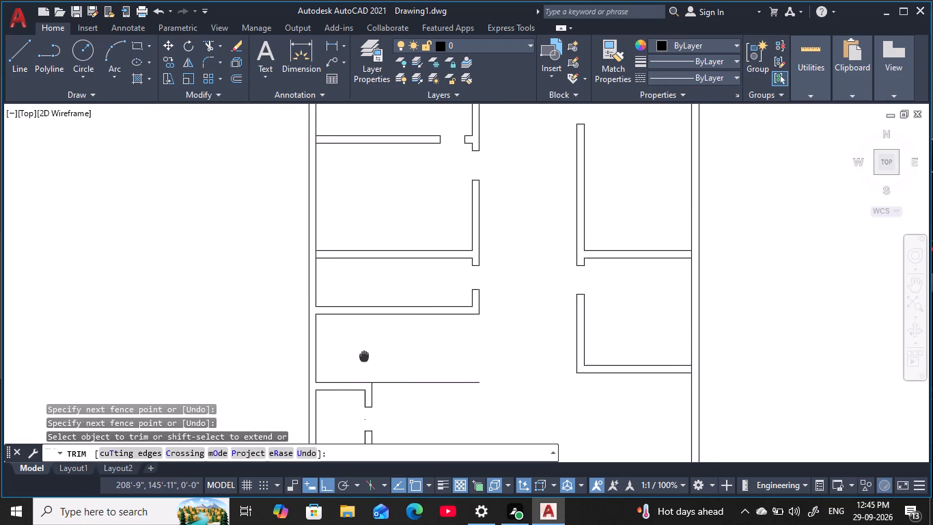
middle_click_drag(364, 355, 364, 355)
scroll(292, 247, "up", 4)
left_click_drag(496, 300, 398, 308)
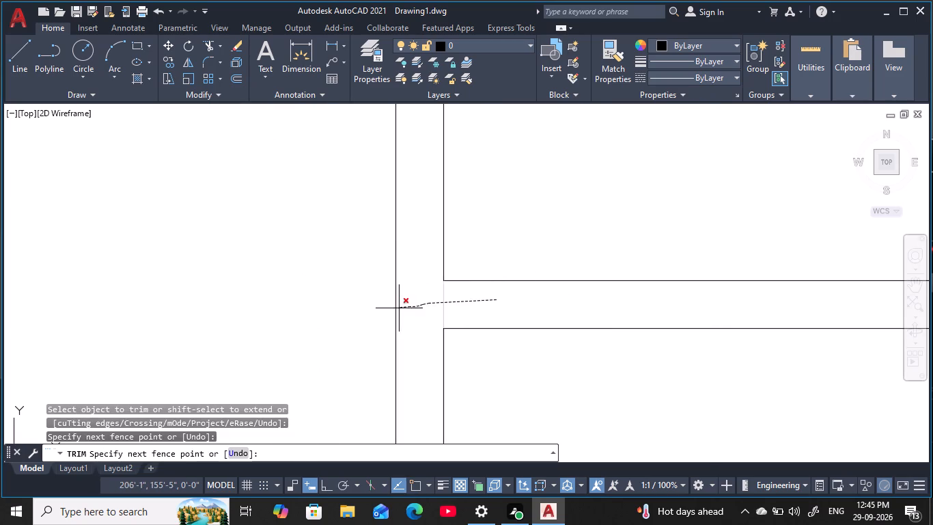
left_click_drag(398, 308, 399, 308)
Trim the left exterior wall's inner face at the topmost left partition to open the junction.
scroll(456, 270, "down", 4)
middle_click_drag(488, 208, 465, 337)
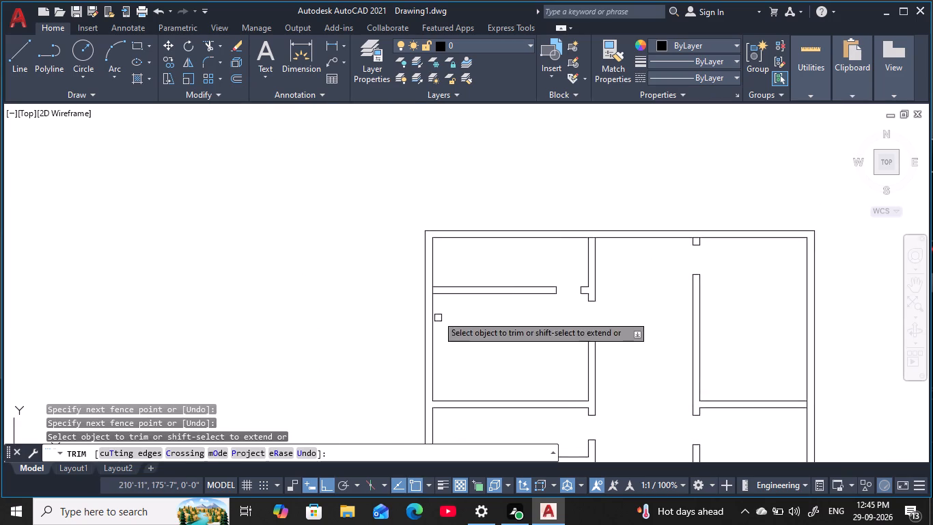
scroll(432, 296, "up", 3)
left_click_drag(438, 284, 426, 288)
scroll(479, 288, "down", 4)
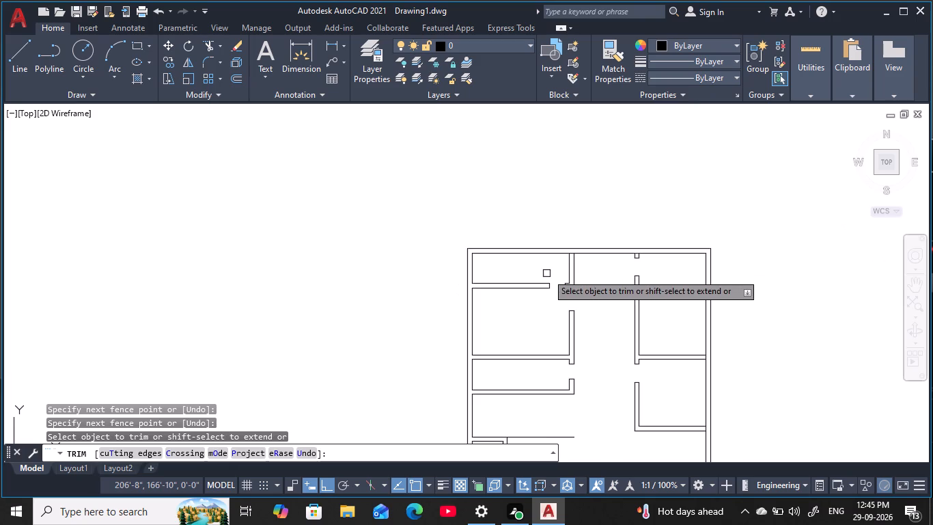
Trim the top exterior wall's inner face where the left corridor wall and the right wall stub meet it.
scroll(570, 263, "up", 5)
left_click_drag(576, 156, 572, 216)
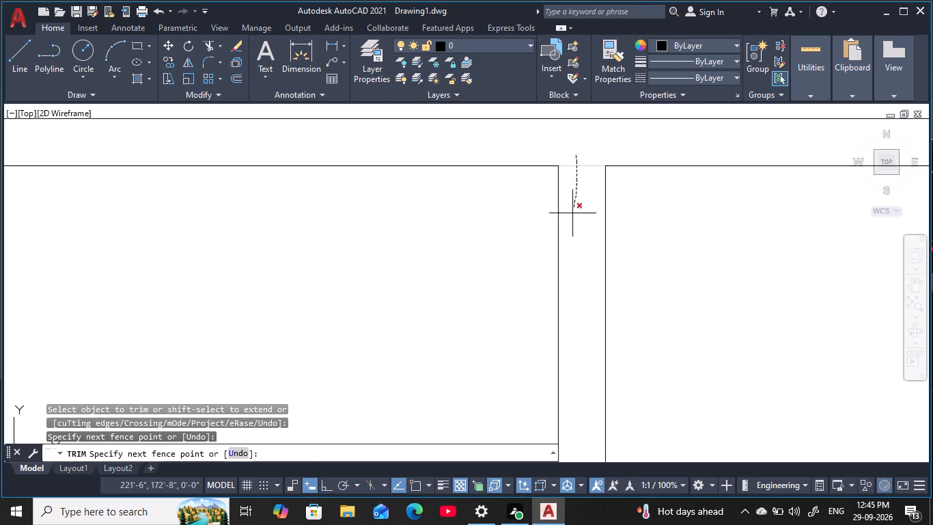
scroll(583, 230, "down", 3)
middle_click_drag(587, 233, 304, 260)
scroll(464, 243, "up", 4)
left_click_drag(477, 239, 479, 274)
scroll(509, 284, "down", 5)
Trim the right exterior wall's inner face at the two upper-right partitions to open their junctions, and end the trim.
middle_click_drag(616, 306, 571, 213)
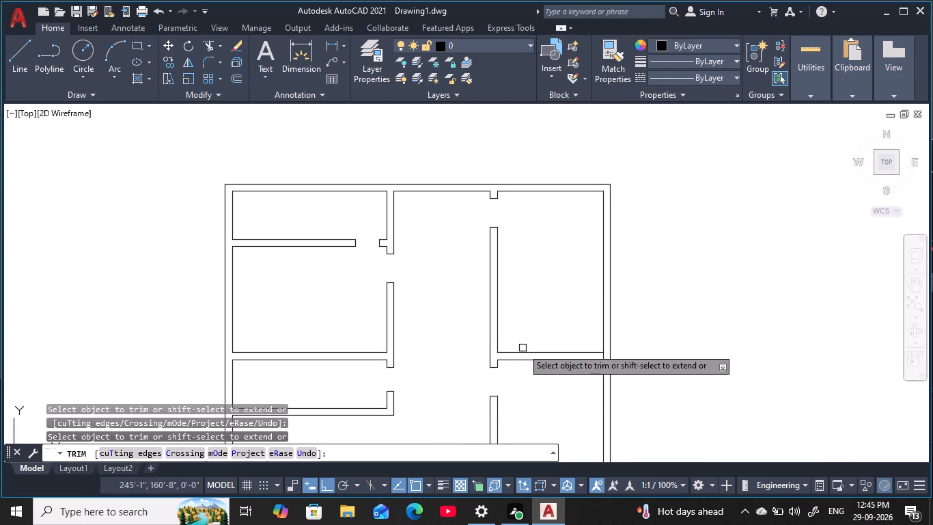
middle_click_drag(524, 405, 554, 245)
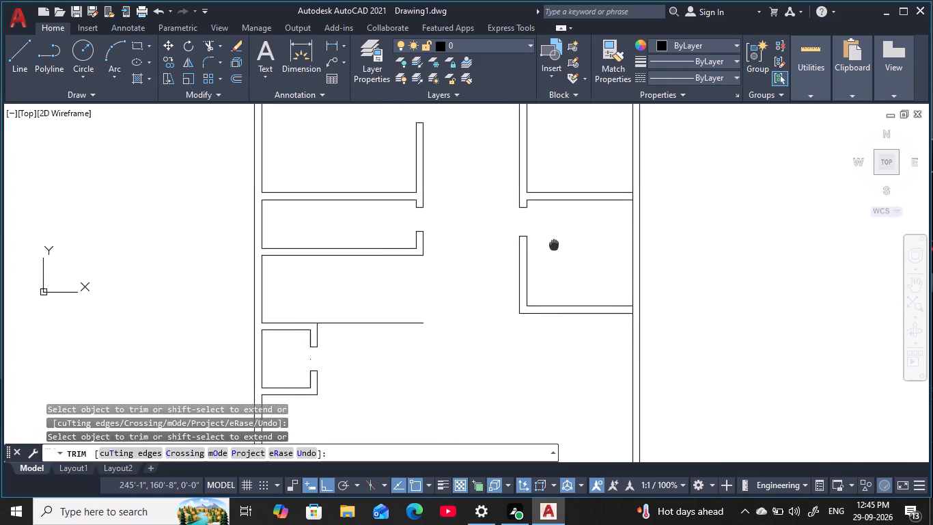
middle_click_drag(554, 245, 557, 239)
scroll(632, 198, "up", 4)
left_click_drag(665, 165, 663, 165)
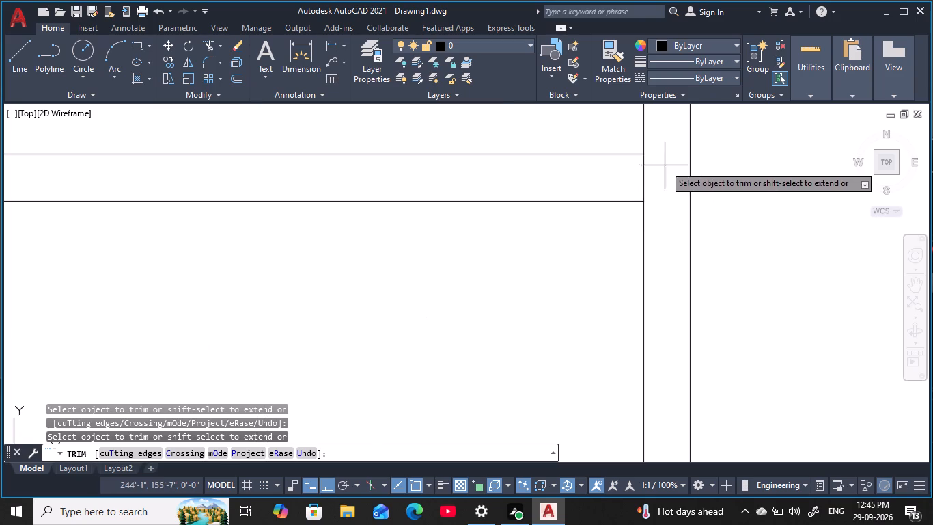
left_click_drag(663, 165, 625, 183)
scroll(634, 217, "down", 5)
scroll(624, 314, "up", 5)
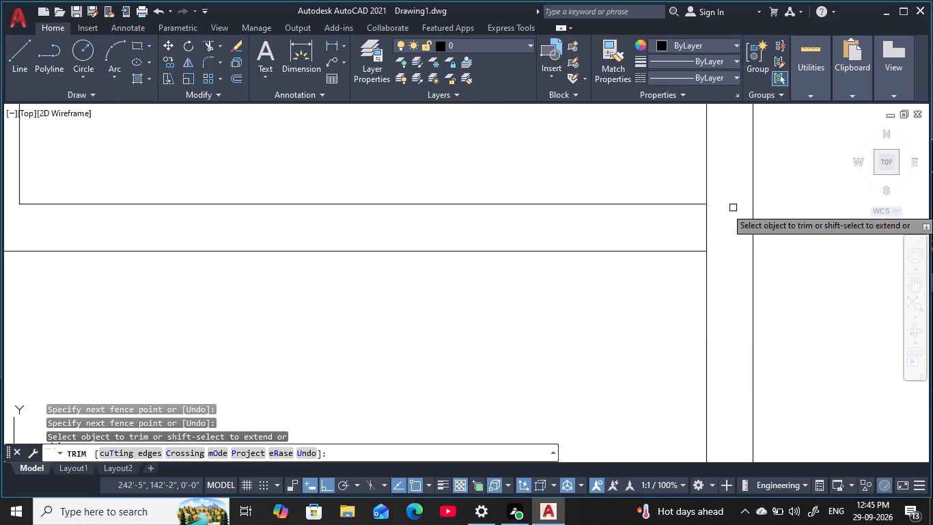
left_click_drag(733, 208, 678, 234)
scroll(681, 233, "up", 1)
scroll(678, 244, "down", 6)
scroll(591, 357, "down", 1)
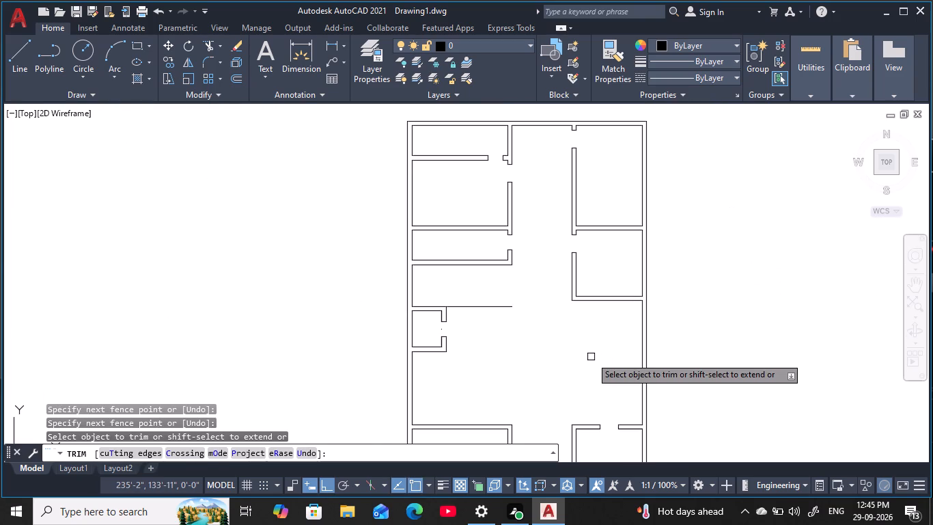
middle_click_drag(594, 357, 555, 262)
middle_click_drag(576, 371, 570, 278)
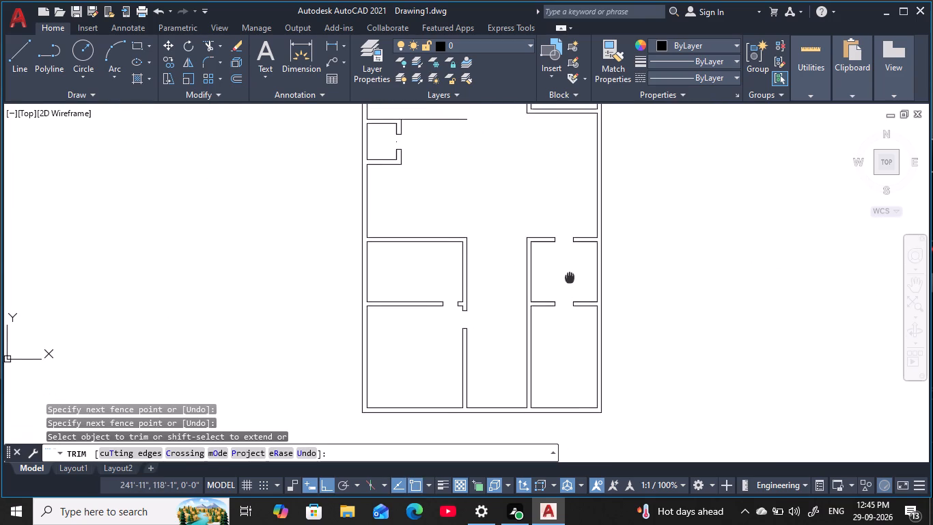
middle_click_drag(570, 278, 572, 272)
middle_click_drag(469, 184, 529, 340)
key("Escape")
key("Escape")
key("Escape")
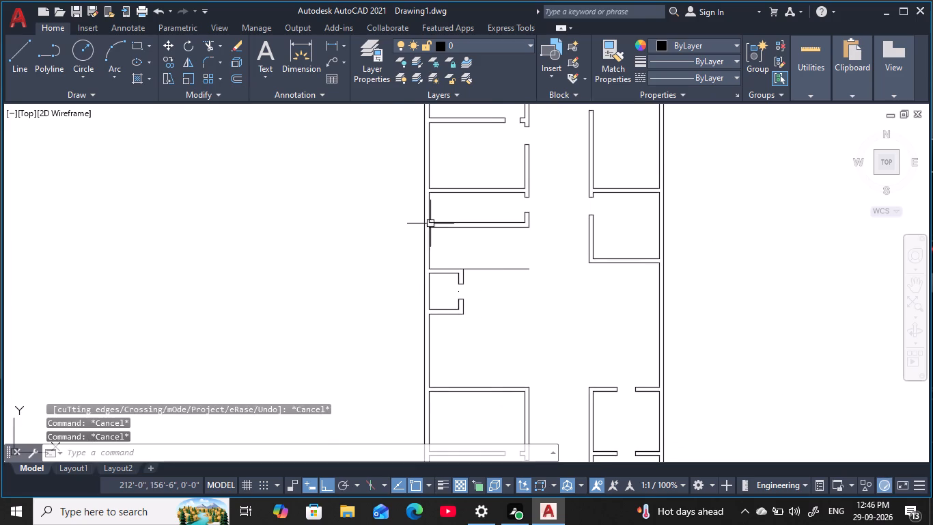
key("Escape")
key("Escape")
Offset the left exterior wall's inner face 3' inward in the open space directly above the small left-side room.
scroll(447, 248, "up", 2)
key("Escape")
key("Escape")
key("Escape")
key("Escape")
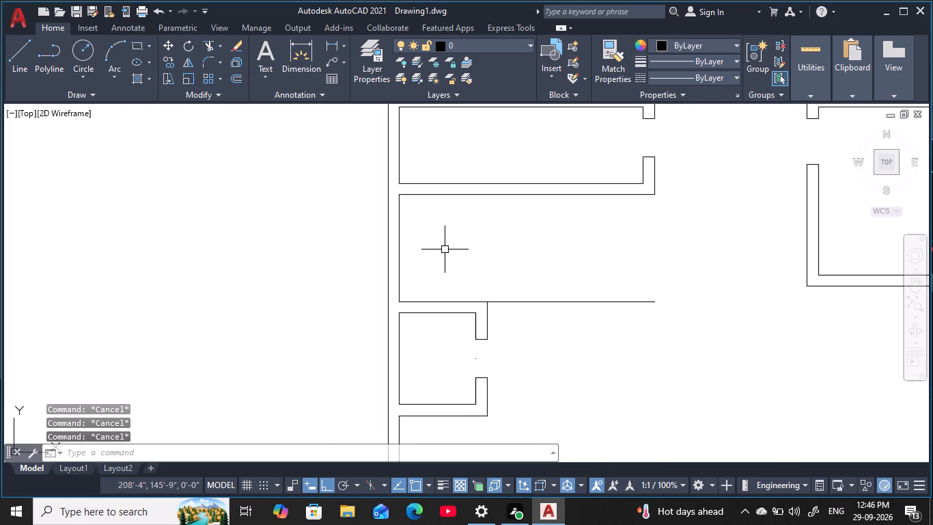
type("o")
key("space")
key("3")
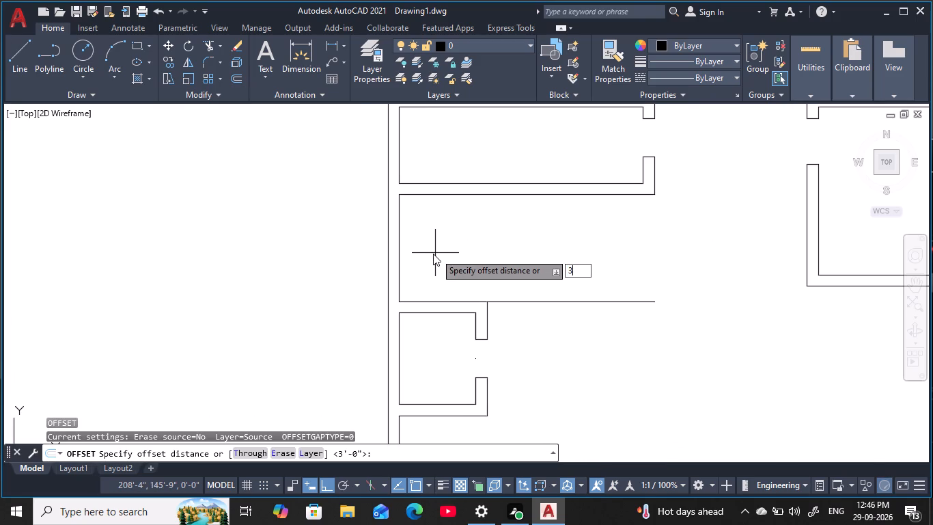
type("'")
key("space")
left_click_drag(399, 265, 412, 269)
left_click(512, 269)
key("Escape")
key("Escape")
key("Escape")
key("Escape")
key("Escape")
key("Escape")
key("Escape")
key("Escape")
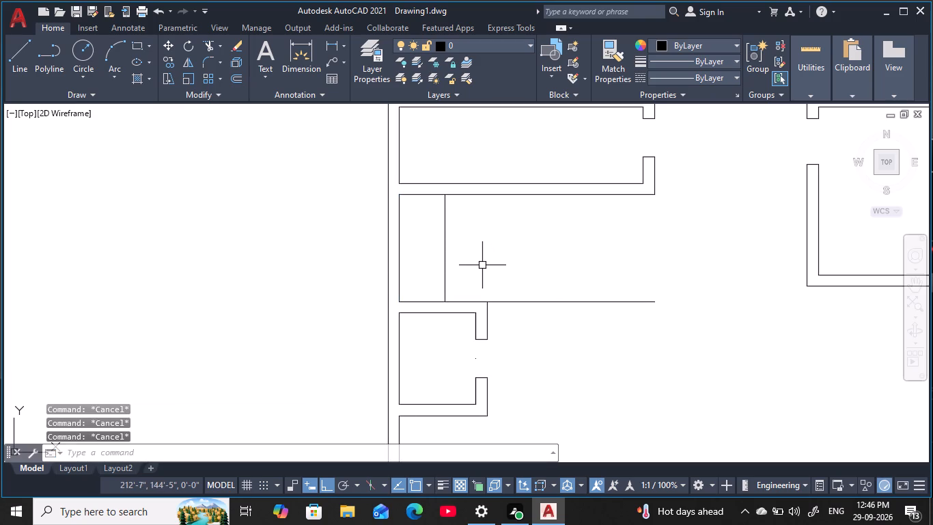
key("Escape")
key("Escape")
key("Escape")
key("Escape")
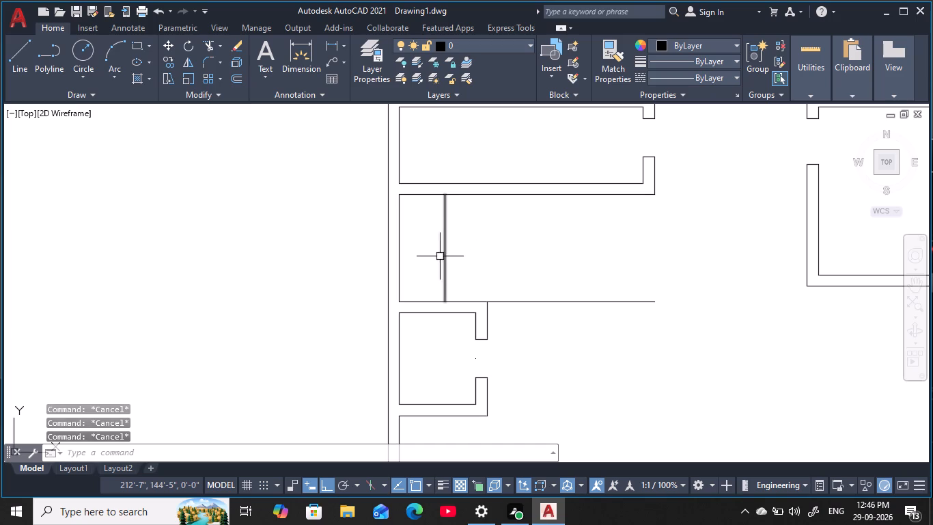
Draw a horizontal line from the midpoint of the left wall's inner face across the stair space, running past the landing line.
key("l")
key("space")
left_click(400, 250)
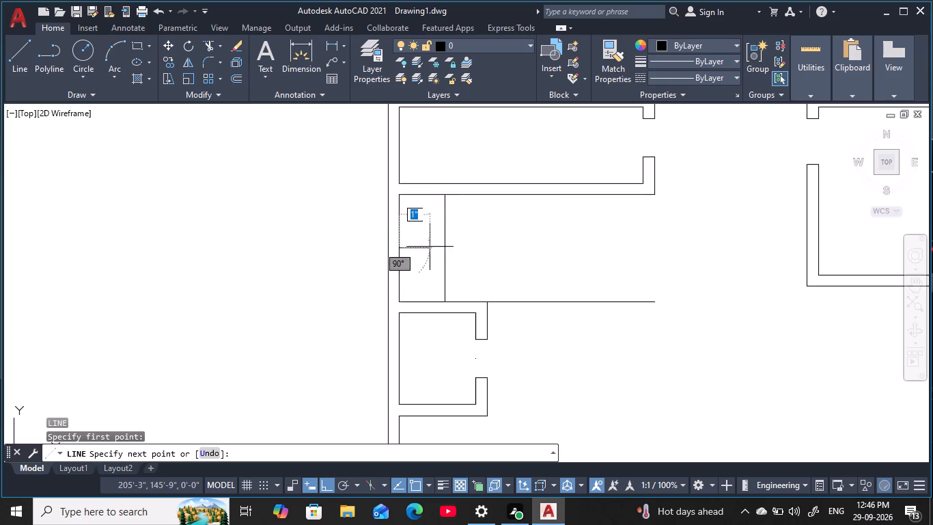
left_click(722, 254)
key("Escape")
key("Escape")
key("Escape")
key("Escape")
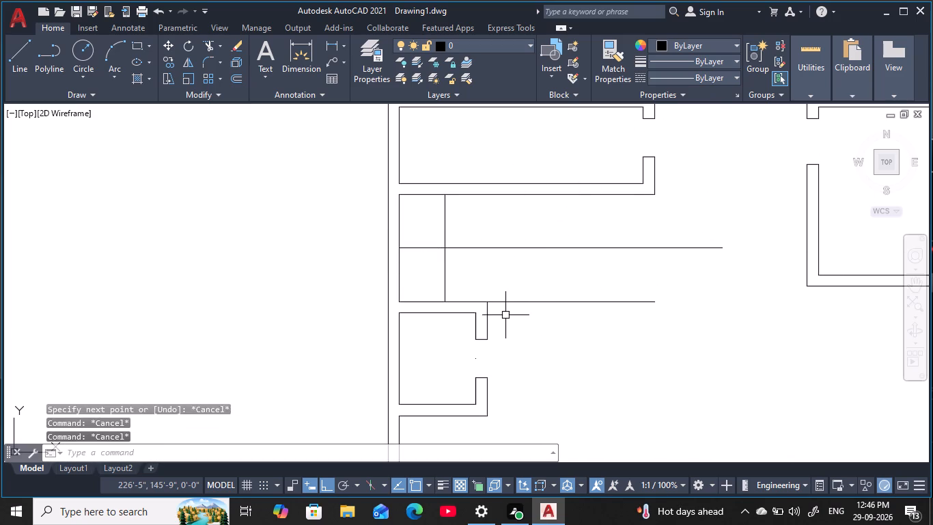
key("Escape")
key("Escape")
key("Escape")
key("Escape")
Offset the landing line repeatedly at 10" spacing away from the left wall to create eleven stair tread lines.
key("o")
key("space")
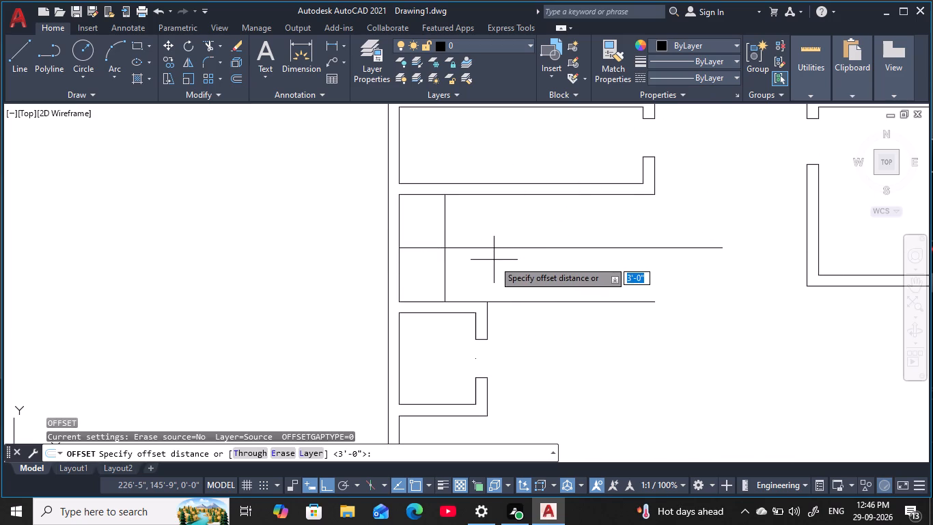
type("10")
key("space")
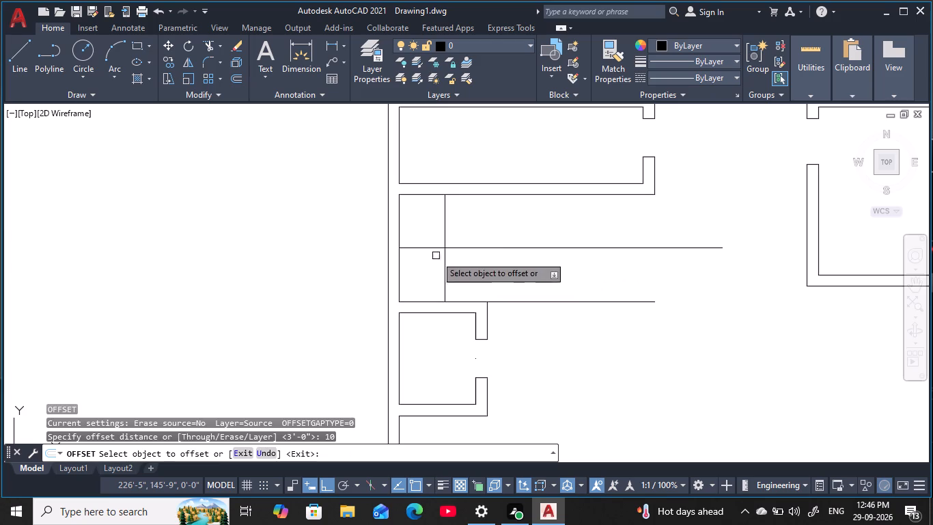
left_click(447, 230)
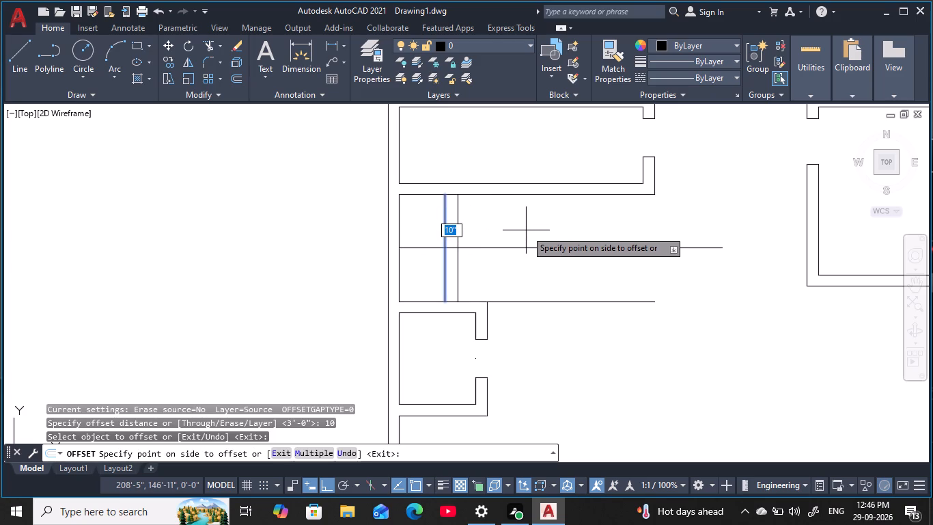
key("m")
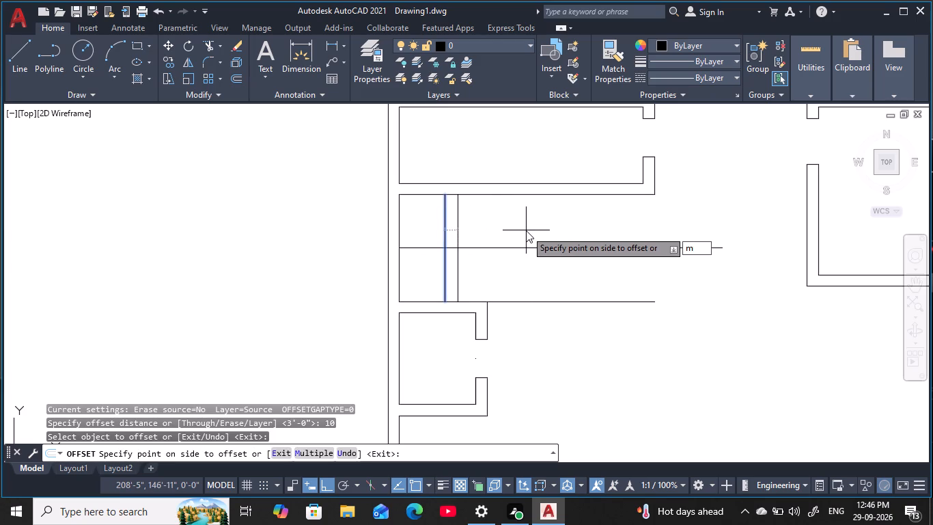
key("space")
left_click(526, 230)
left_click(527, 231)
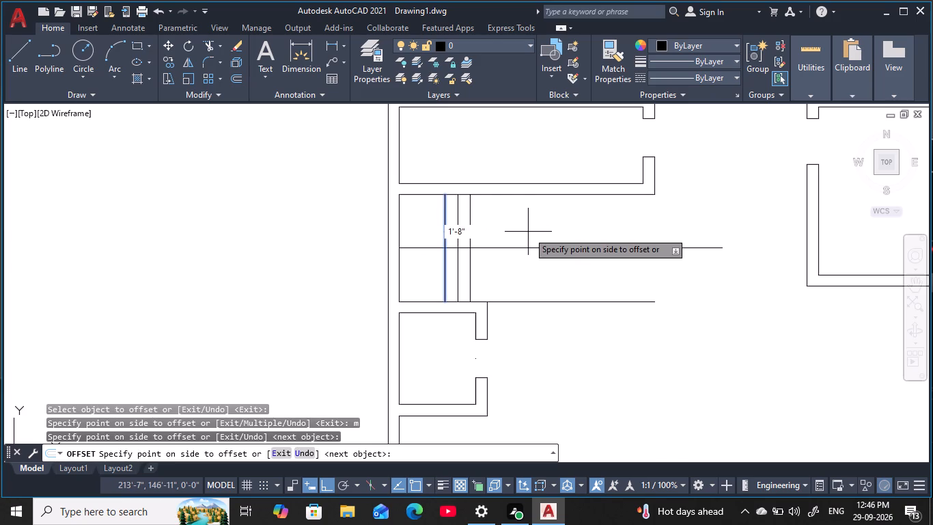
left_click(528, 232)
left_click(529, 232)
left_click(530, 232)
left_click(531, 232)
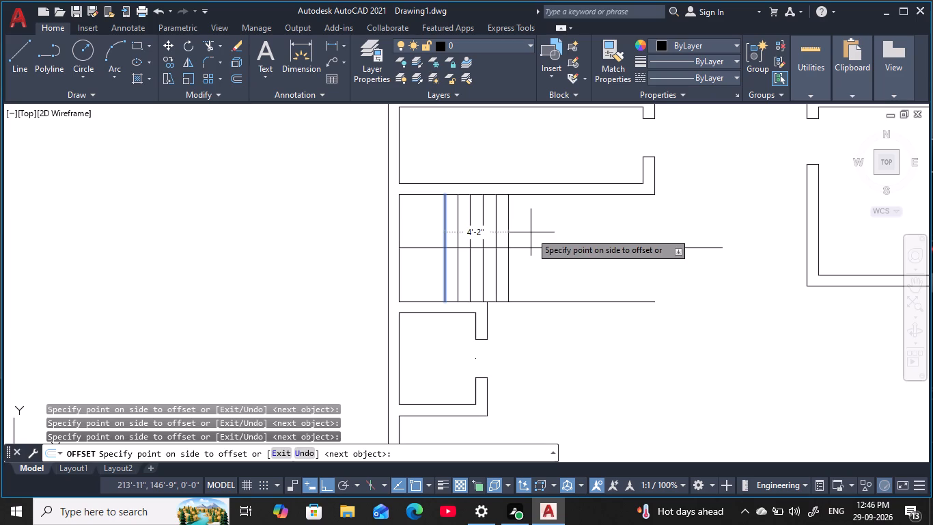
left_click(545, 234)
left_click(585, 241)
left_click(612, 234)
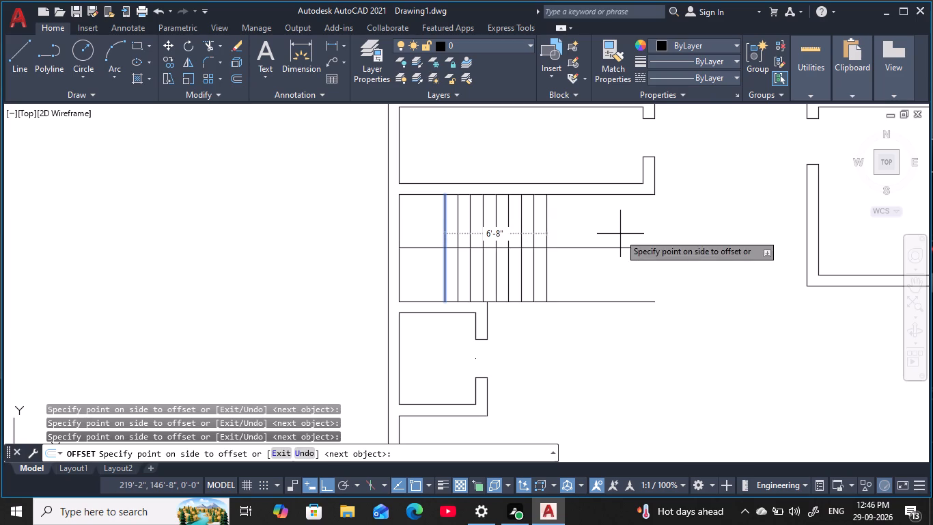
left_click(620, 234)
left_click(643, 232)
left_click(663, 230)
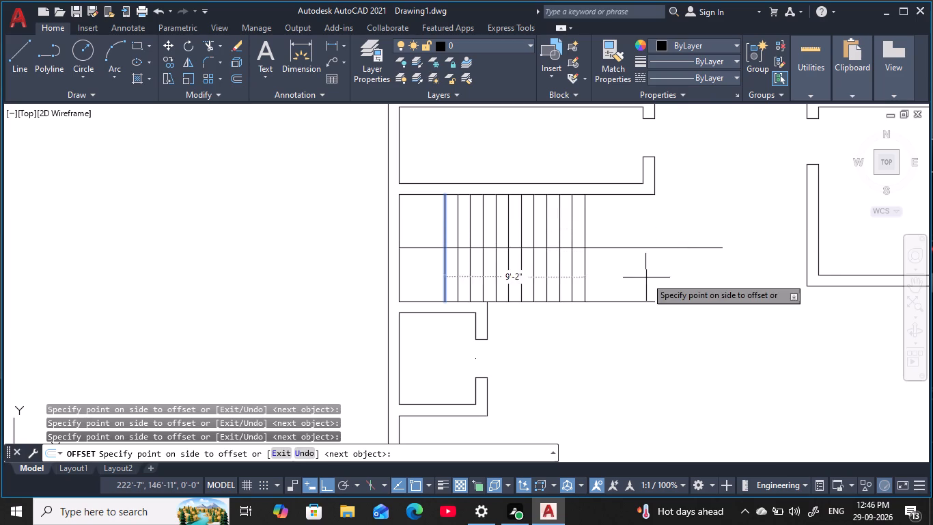
left_click(699, 231)
key("space")
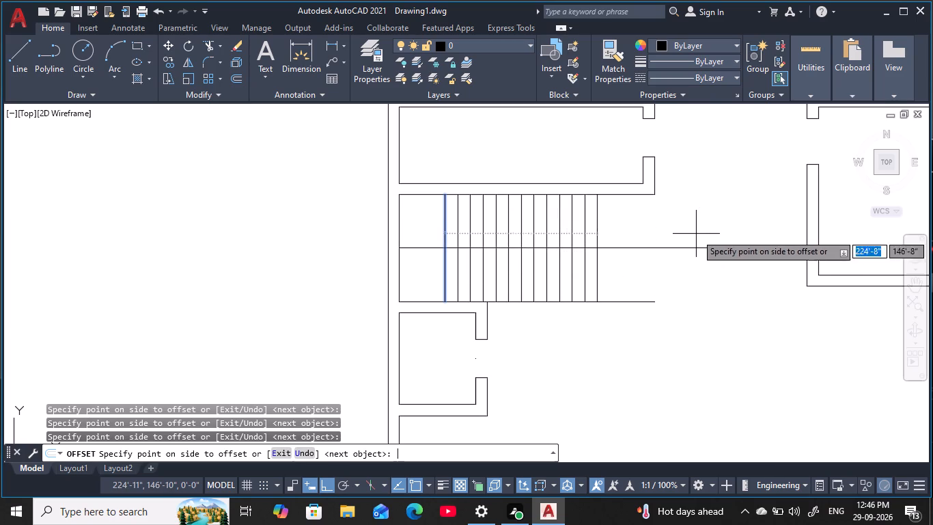
key("Escape")
key("Escape")
key("Escape")
key("Escape")
key("Escape")
scroll(487, 230, "up", 3)
key("Escape")
key("Escape")
scroll(482, 230, "down", 2)
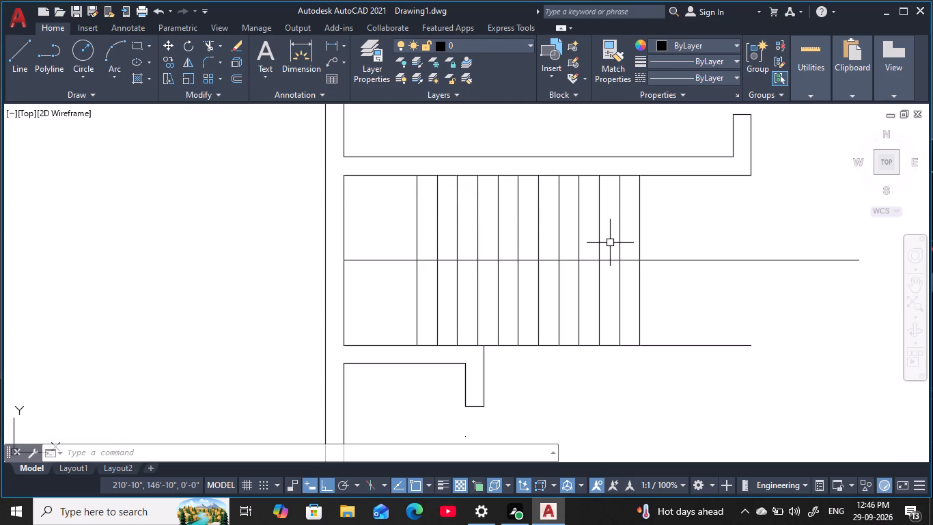
Delete the tread line farthest from the landing.
left_click(638, 243)
key("Delete")
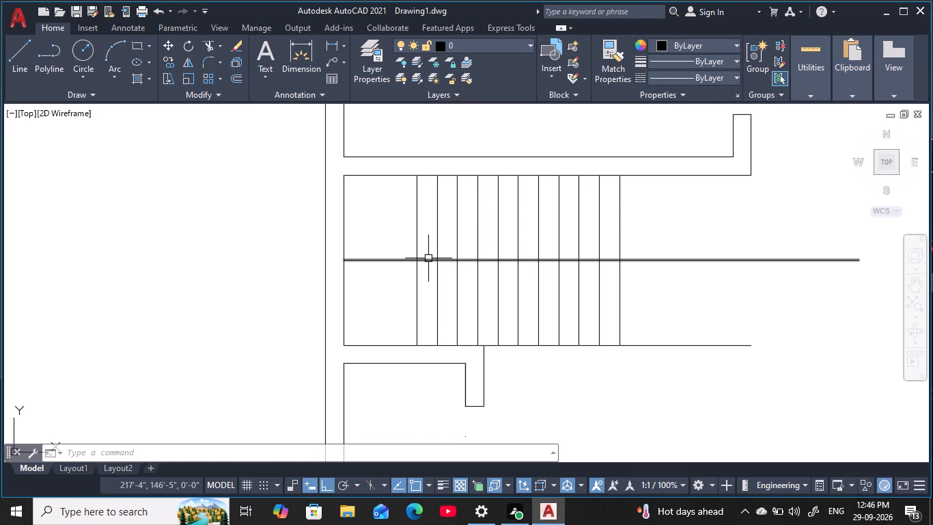
key("Escape")
key("Escape")
key("Escape")
key("Escape")
key("Escape")
key("Escape")
key("Escape")
key("Escape")
Trim the lower-flight portions of the two outermost tread lines below the horizontal centre line.
scroll(453, 347, "up", 1)
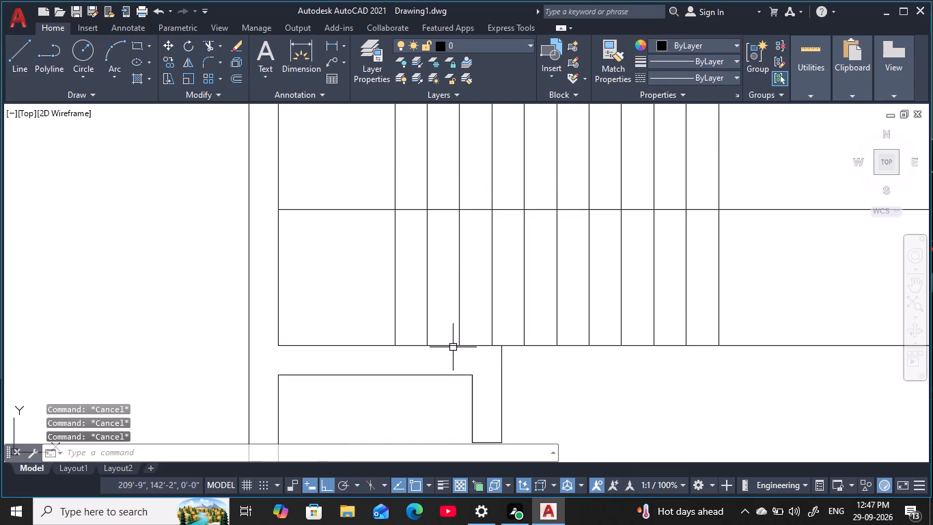
key("t")
type("r")
key("space")
left_click_drag(734, 289, 666, 293)
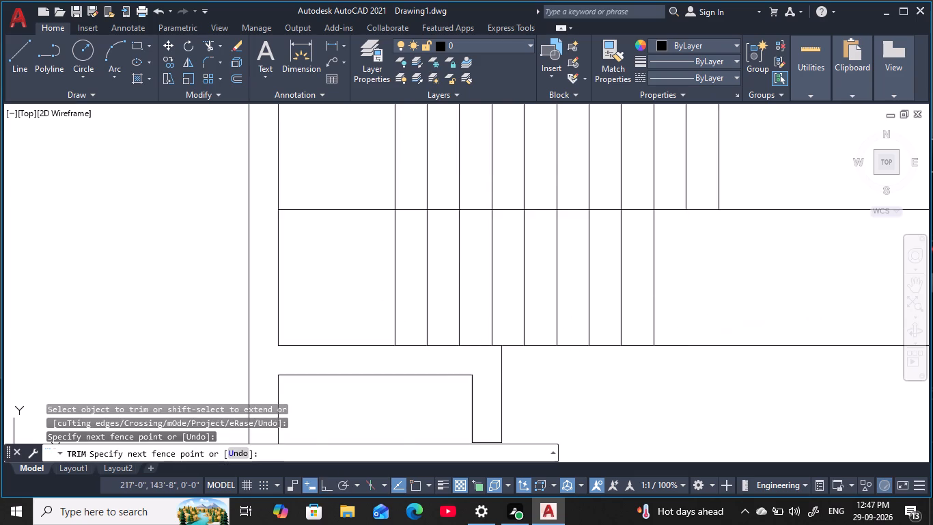
scroll(660, 314, "down", 2)
middle_click_drag(676, 304, 628, 304)
key("Escape")
key("Escape")
key("Escape")
key("Escape")
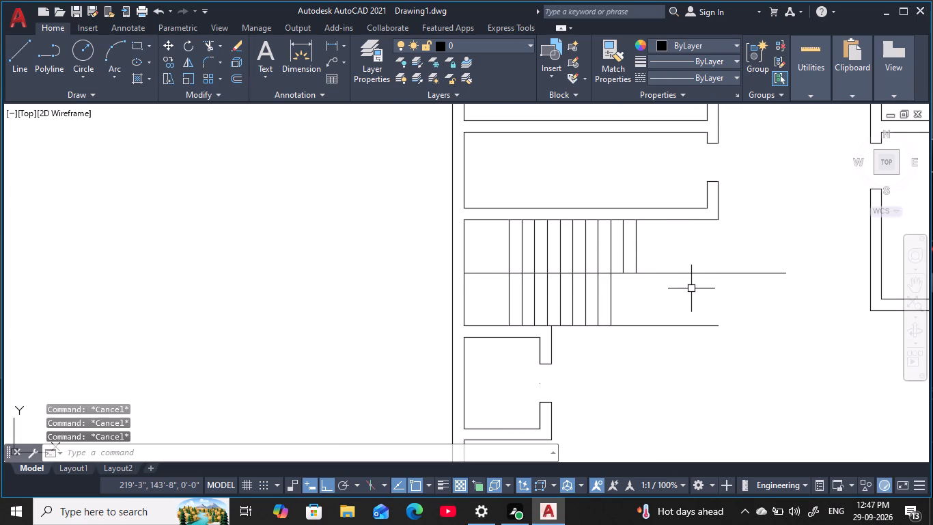
key("Escape")
Trim the centre line beyond the upper flight's last tread and the bottom stair line beyond the lower flight's last tread.
key("t")
key("r")
key("space")
left_click_drag(678, 289, 671, 258)
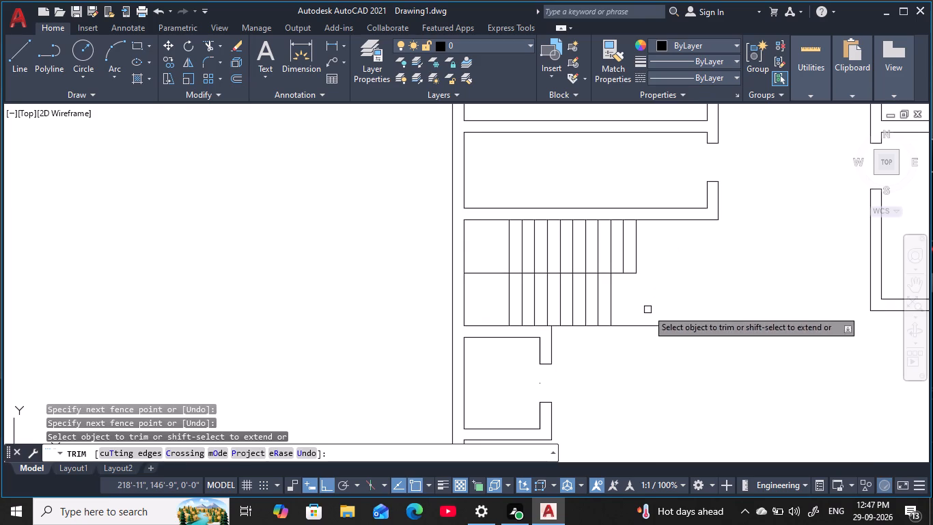
middle_click_drag(650, 310, 633, 292)
left_click_drag(627, 295, 628, 323)
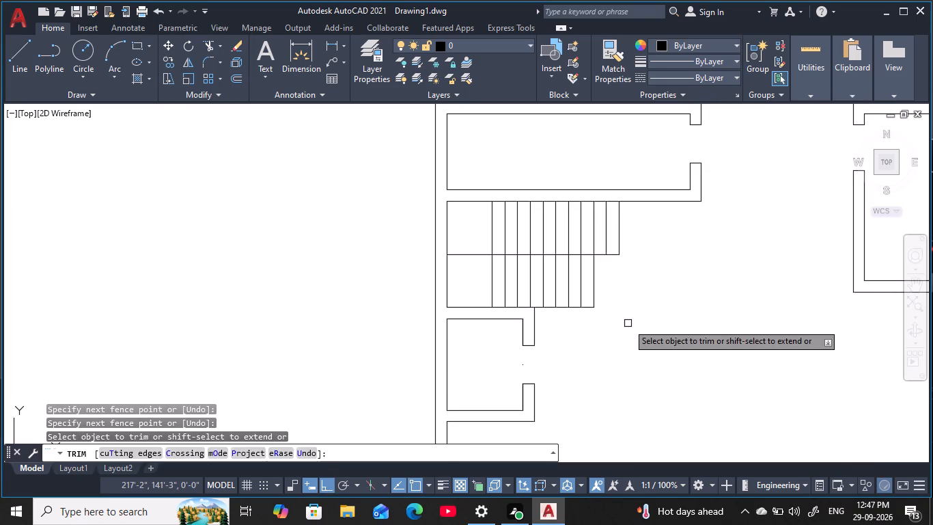
key("Escape")
key("Escape")
key("Escape")
key("Escape")
middle_click_drag(621, 282, 618, 299)
key("Escape")
key("Escape")
key("Escape")
key("Escape")
key("Escape")
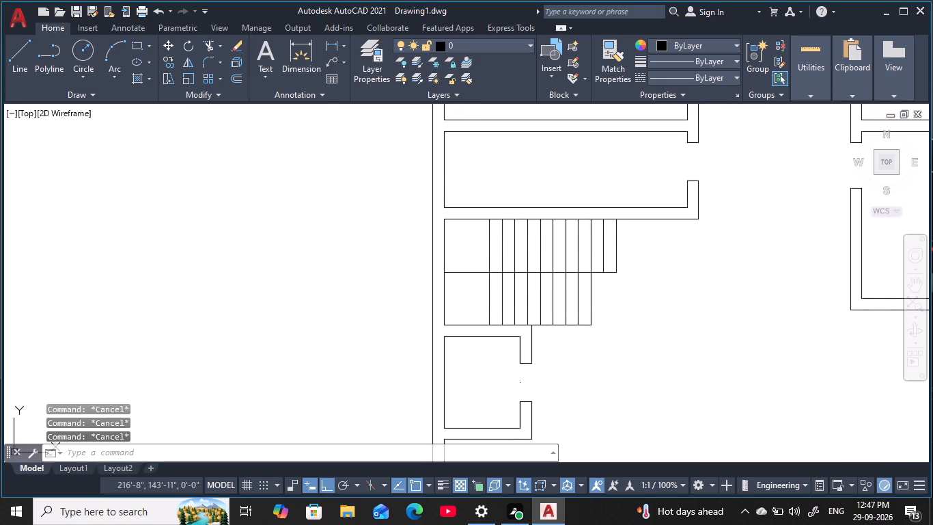
key("Escape")
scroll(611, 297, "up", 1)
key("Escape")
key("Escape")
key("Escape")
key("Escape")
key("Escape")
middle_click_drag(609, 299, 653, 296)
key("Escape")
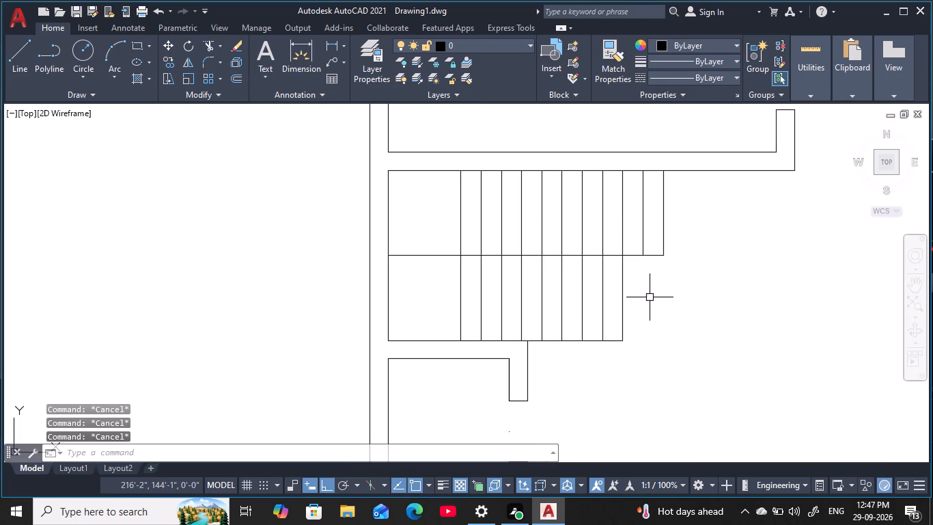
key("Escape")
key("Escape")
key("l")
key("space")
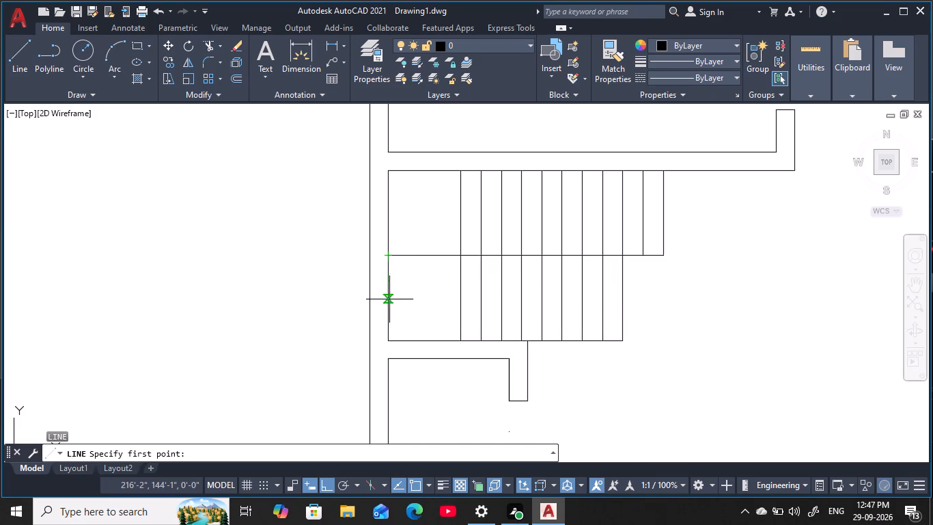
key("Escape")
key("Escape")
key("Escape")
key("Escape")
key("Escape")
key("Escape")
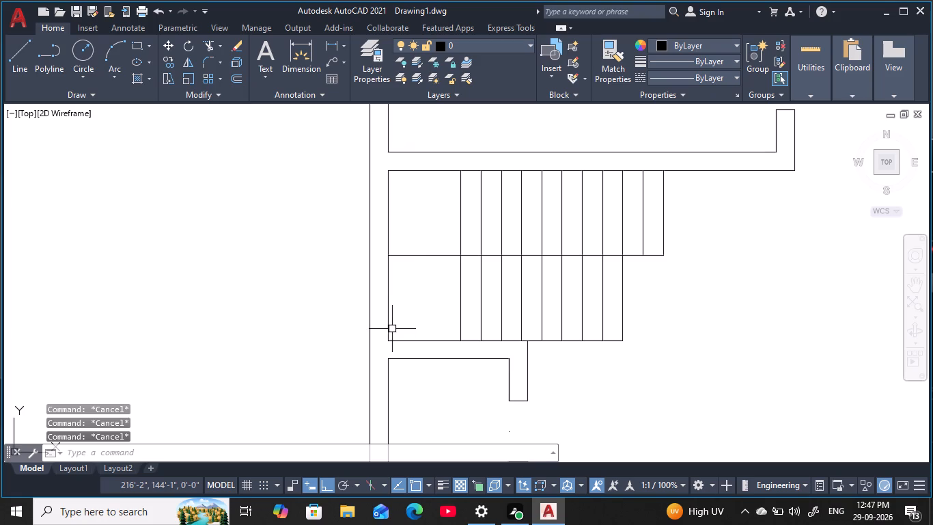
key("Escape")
Draw a 3'-6" vertical line along the landing's wall side from the centre line to the stair's bottom line.
type("l")
key("space")
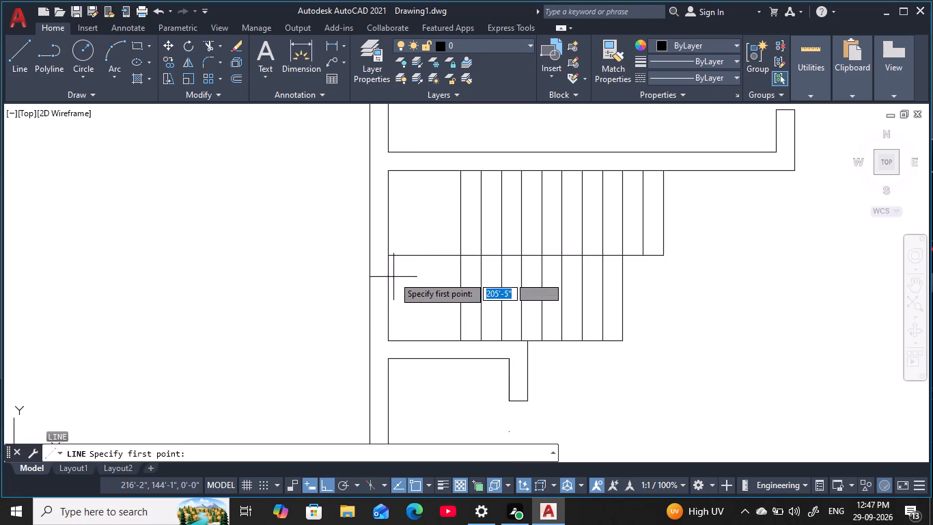
left_click(389, 259)
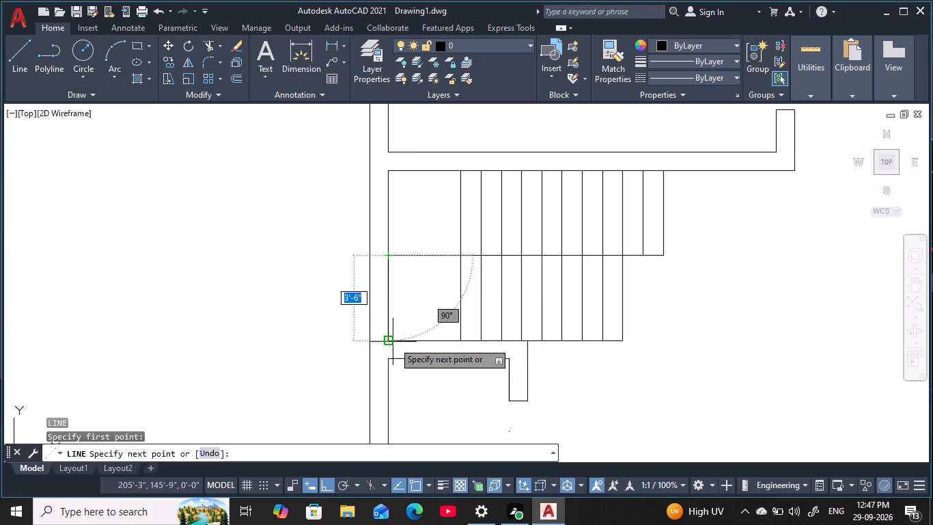
left_click(387, 341)
key("Escape")
key("Escape")
key("Escape")
key("Escape")
key("Escape")
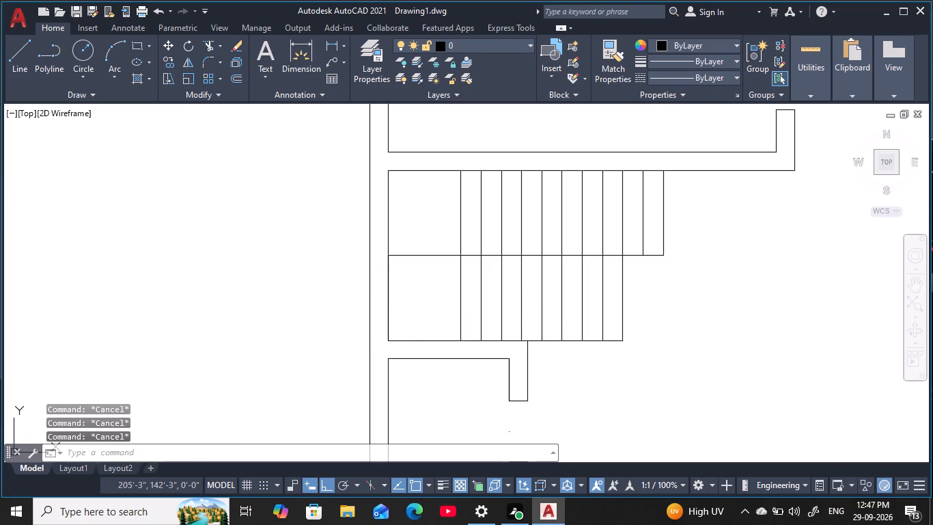
Draw a 9'-8" horizontal line through the middle of the lower flight, from the wall-side midpoint to its last tread.
type("l")
key("space")
left_click(389, 295)
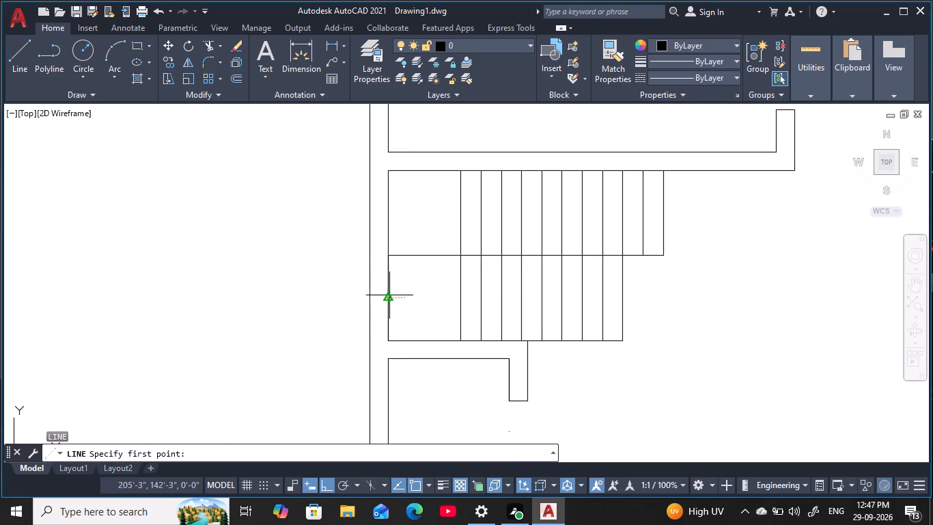
left_click(621, 297)
key("Escape")
key("Escape")
key("Escape")
key("Escape")
key("Escape")
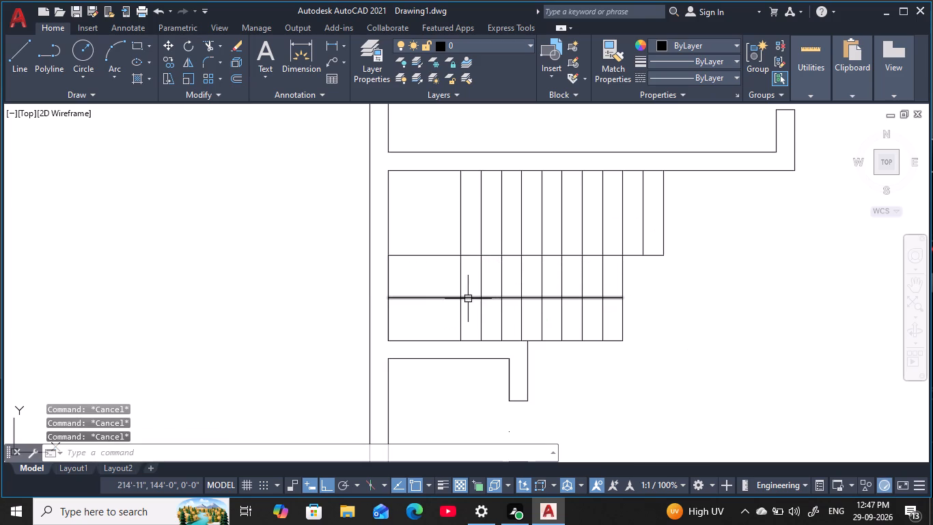
key("Escape")
key("Escape")
key("Escape")
key("Escape")
key("Escape")
Draw a 3' line over the centre line across the landing, from the left wall to the first tread line.
type("l")
key("space")
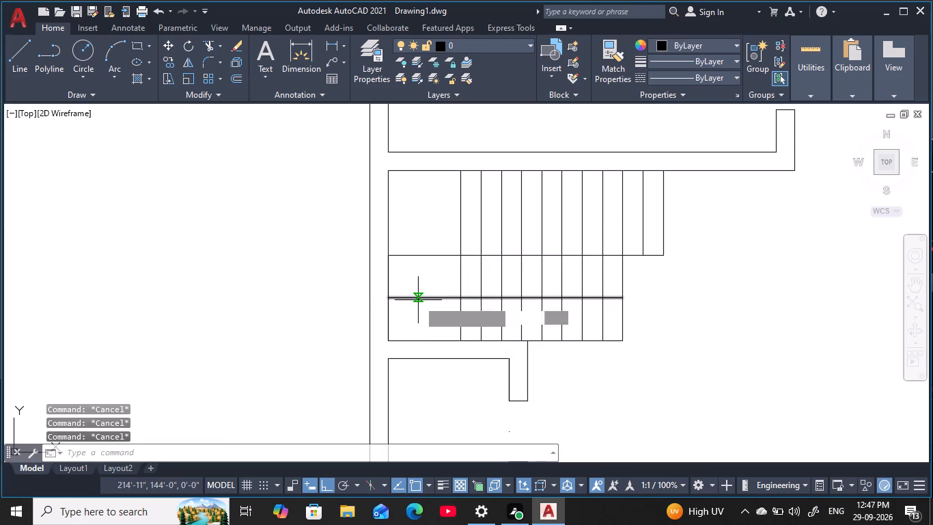
left_click(391, 257)
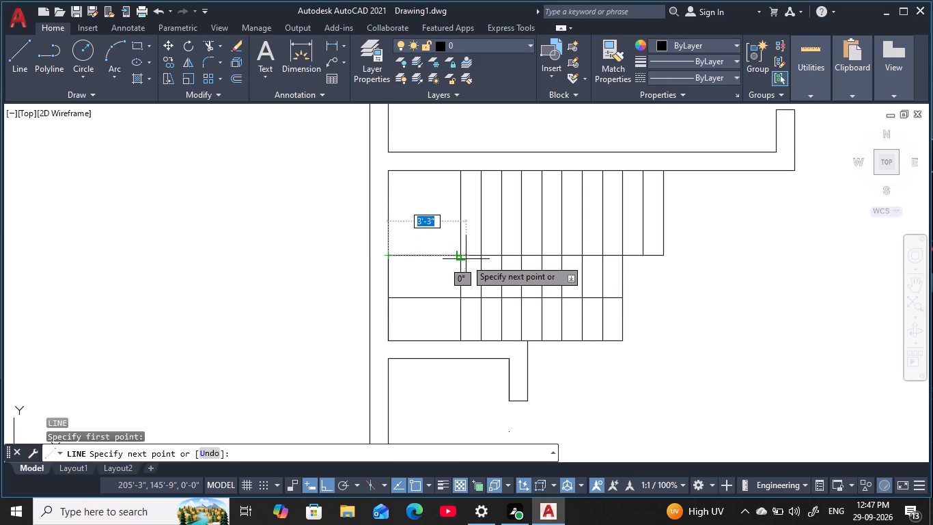
left_click(461, 257)
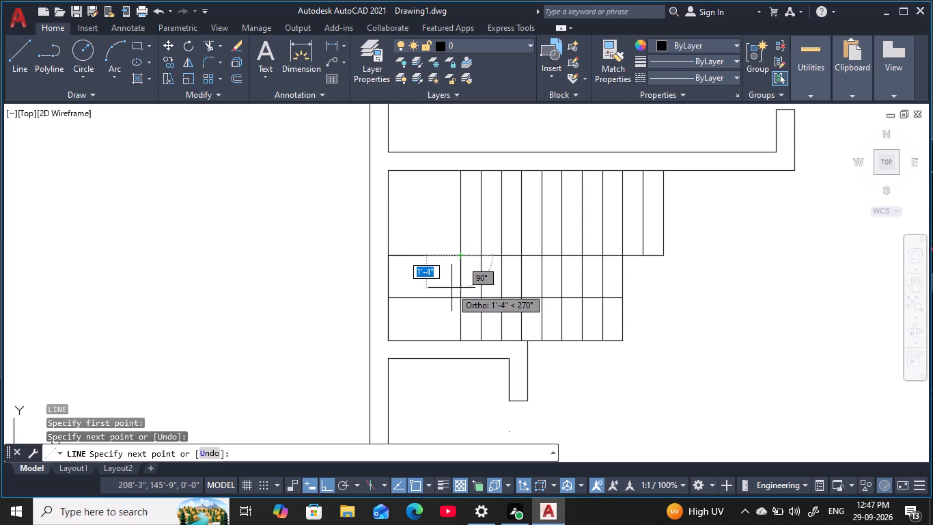
key("space")
key("space")
key("Escape")
key("Escape")
key("Escape")
key("Escape")
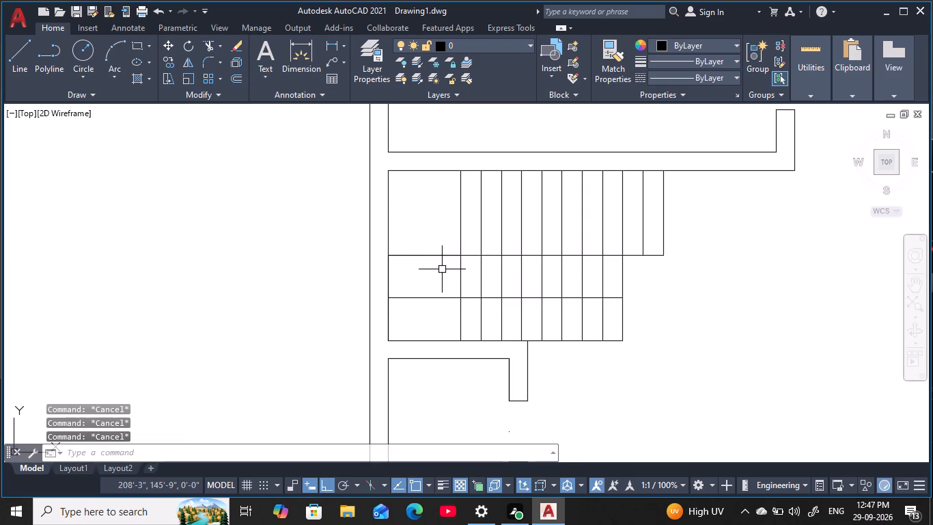
key("Escape")
key("Escape")
key("Escape")
key("Escape")
Draw a 3'-6" vertical line from the midpoint of the landing's centre-line segment up to the wall above.
type("l")
key("space")
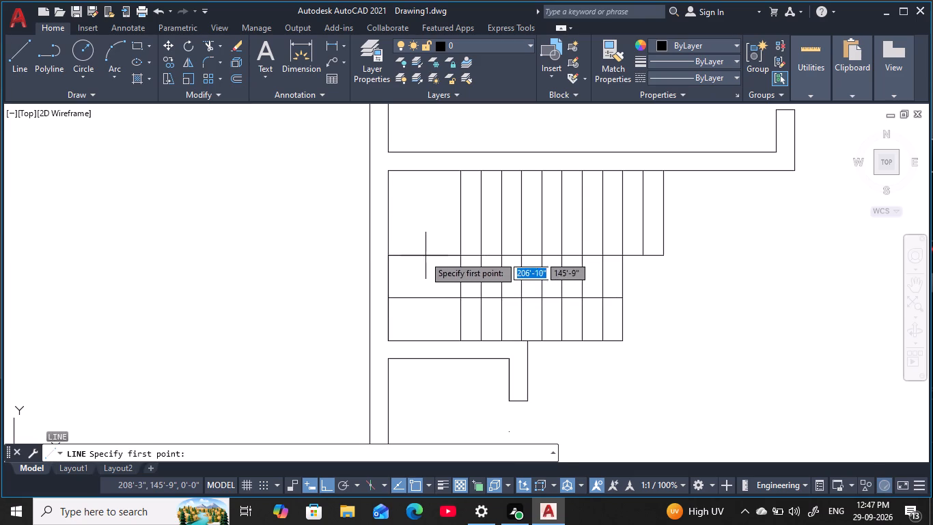
left_click(423, 256)
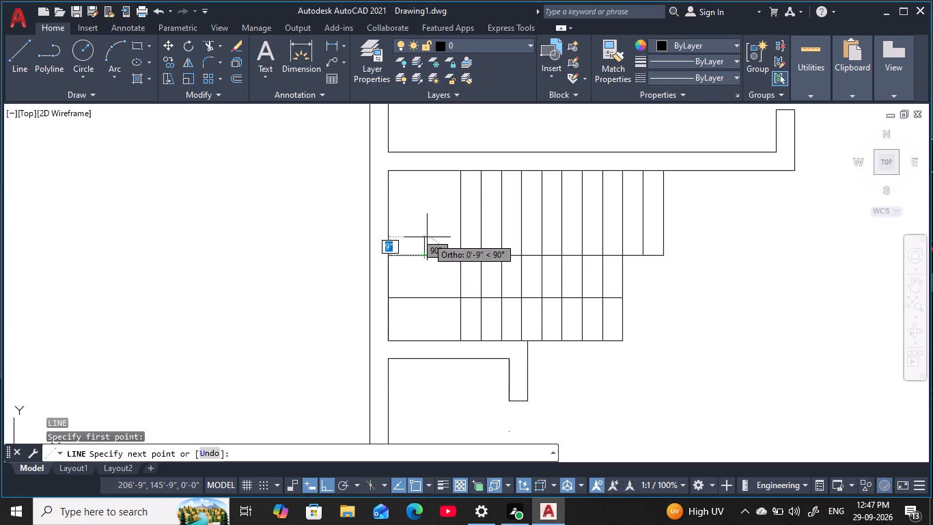
left_click(424, 174)
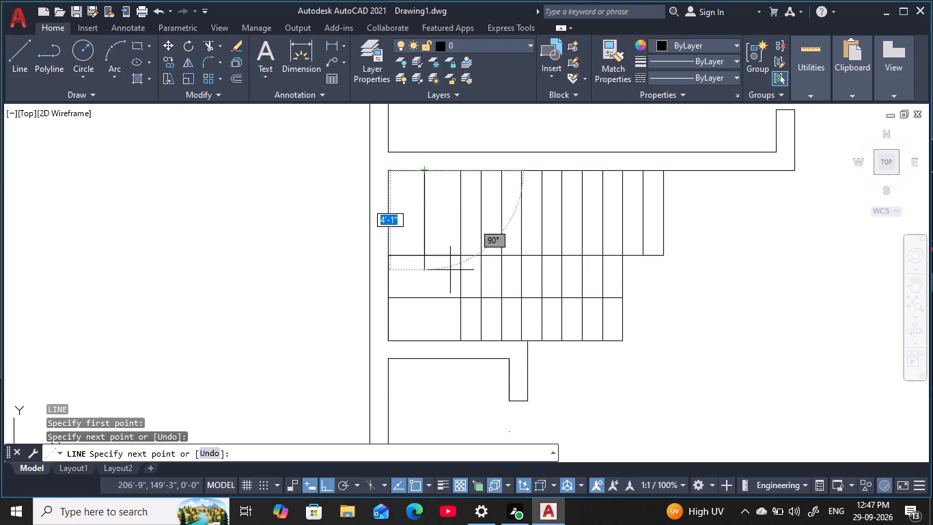
key("Escape")
key("Escape")
key("Escape")
key("Escape")
key("Escape")
Draw a 9'-10" horizontal line through the middle of the upper flight, from the landing's vertical line to the last tread.
type("l")
key("space")
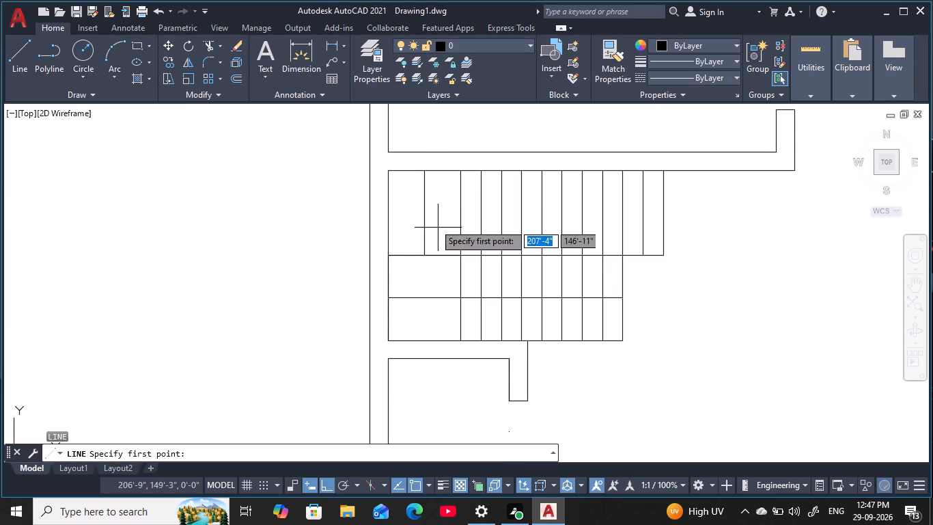
left_click(424, 213)
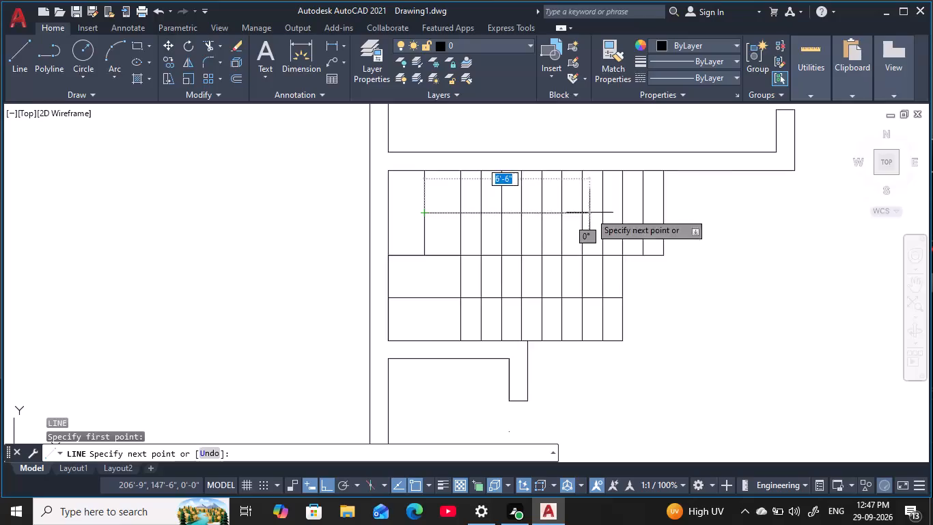
left_click(663, 213)
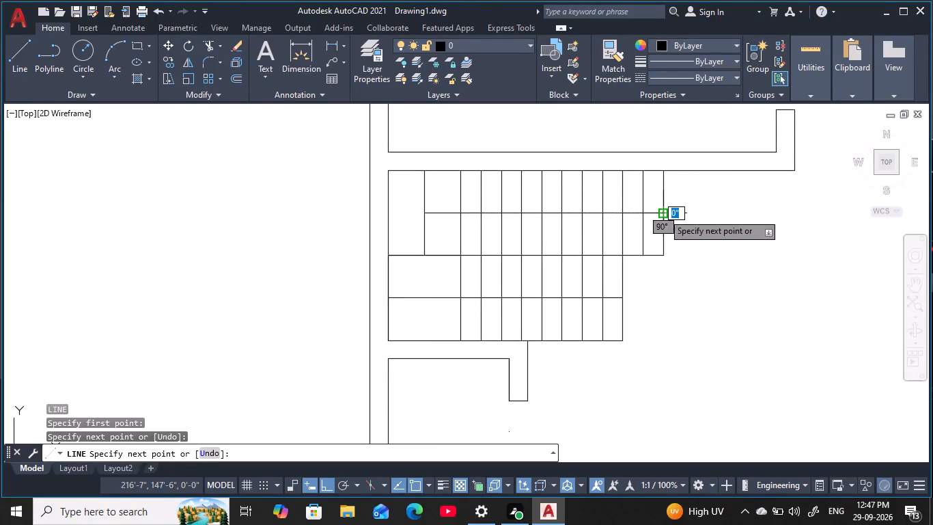
key("Escape")
key("Escape")
key("Escape")
key("Escape")
key("Escape")
key("Escape")
key("Escape")
key("Escape")
key("Escape")
key("Escape")
key("Escape")
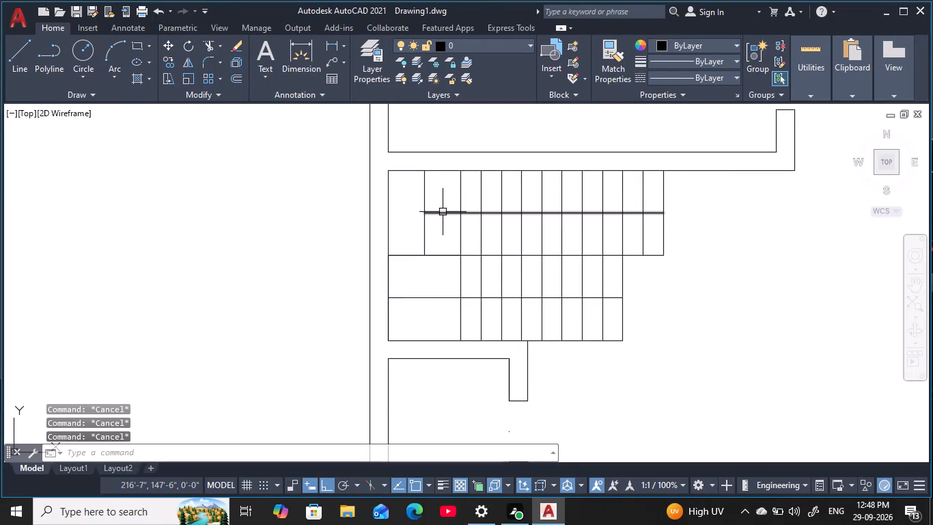
Trim the part of the landing's vertical line that runs above the upper flight line.
type("tr")
key("space")
left_click_drag(437, 200, 417, 200)
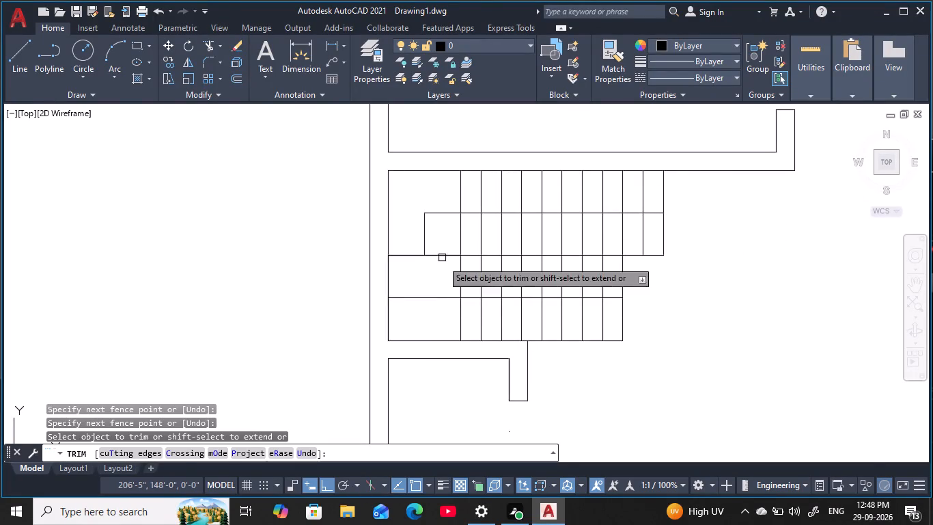
key("Escape")
key("Escape")
key("Escape")
key("Escape")
key("Escape")
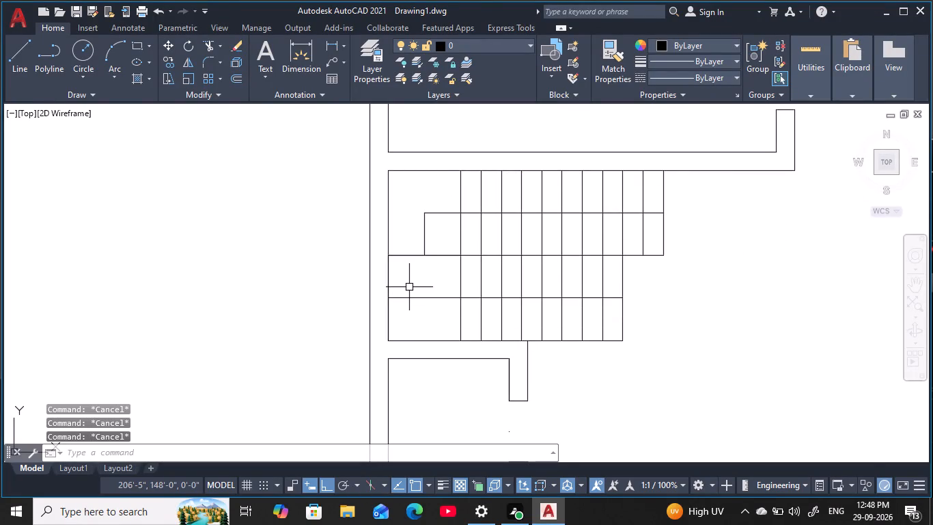
Extend the landing's vertical line down to the lower flight line.
type("ex")
key("space")
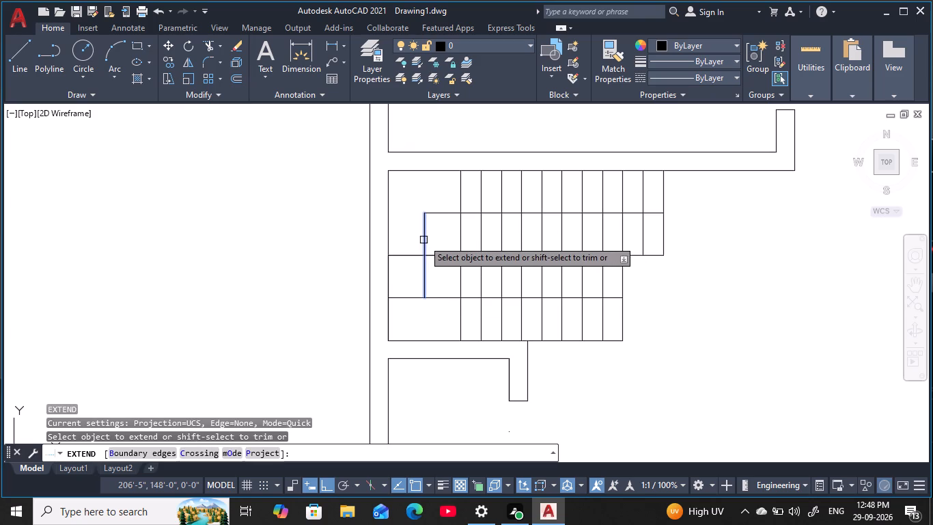
left_click(423, 240)
key("Escape")
key("Escape")
key("Escape")
key("Escape")
key("Escape")
Trim the lower flight line between the wall and the landing's vertical line.
type("tr")
key("space")
key("space")
left_click_drag(404, 284, 410, 315)
key("Escape")
key("Escape")
key("Escape")
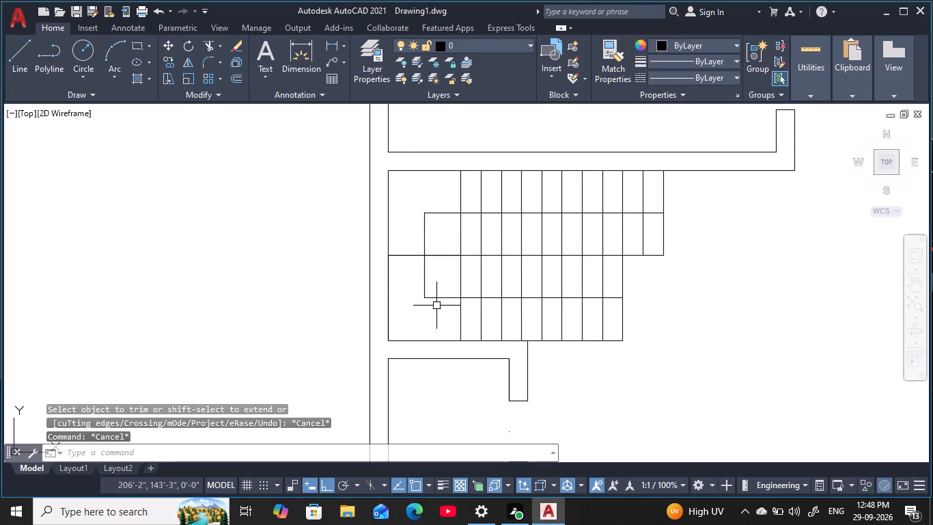
key("Escape")
key("Escape")
key("Escape")
key("Escape")
Trim away the stair's centre line across the landing, from the wall to the first tread.
middle_click_drag(667, 304, 632, 326)
key("Escape")
key("Escape")
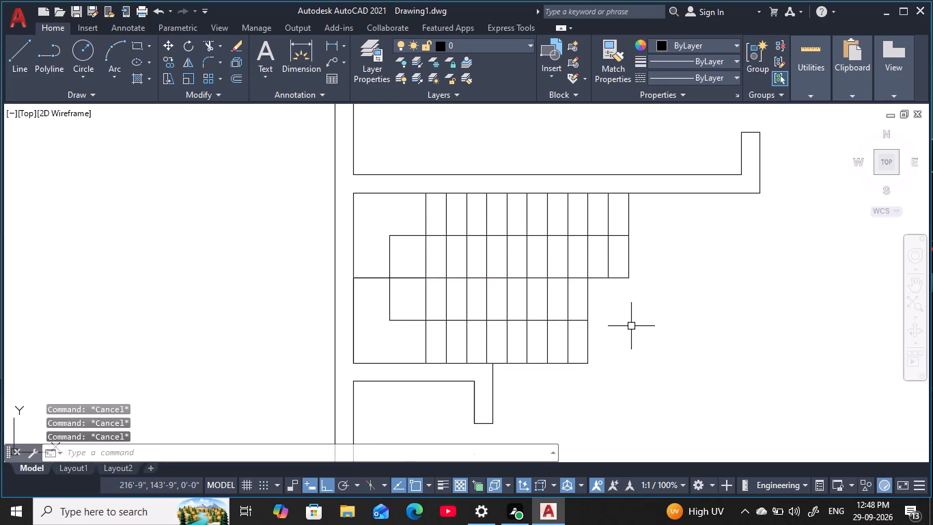
key("Escape")
key("Escape")
key("Escape")
key("Escape")
key("Escape")
type("tr")
key("space")
key("space")
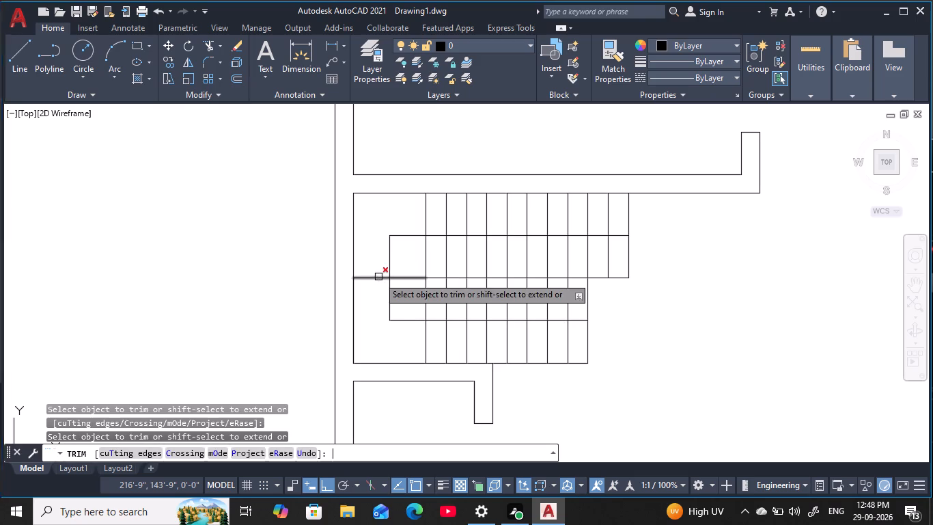
left_click_drag(377, 270, 378, 303)
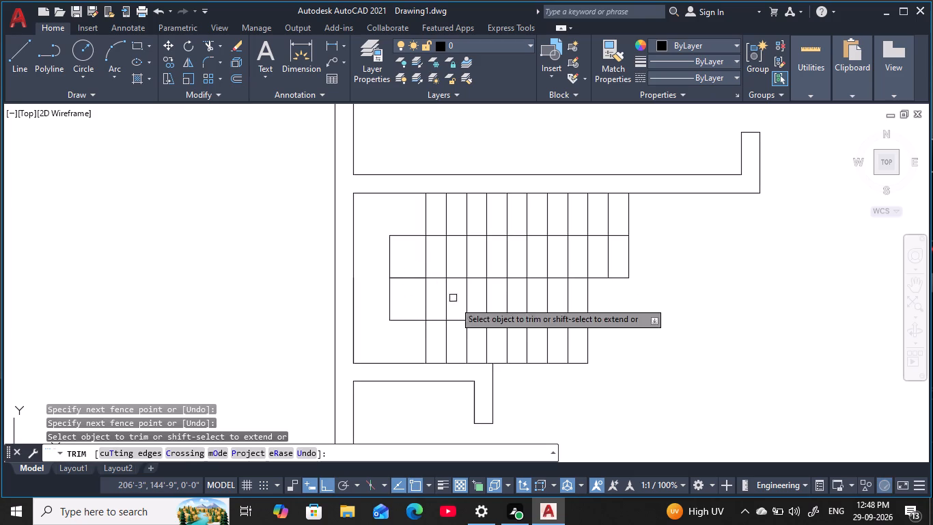
key("Escape")
key("Escape")
key("Escape")
key("Escape")
key("Escape")
key("Escape")
key("Escape")
key("Escape")
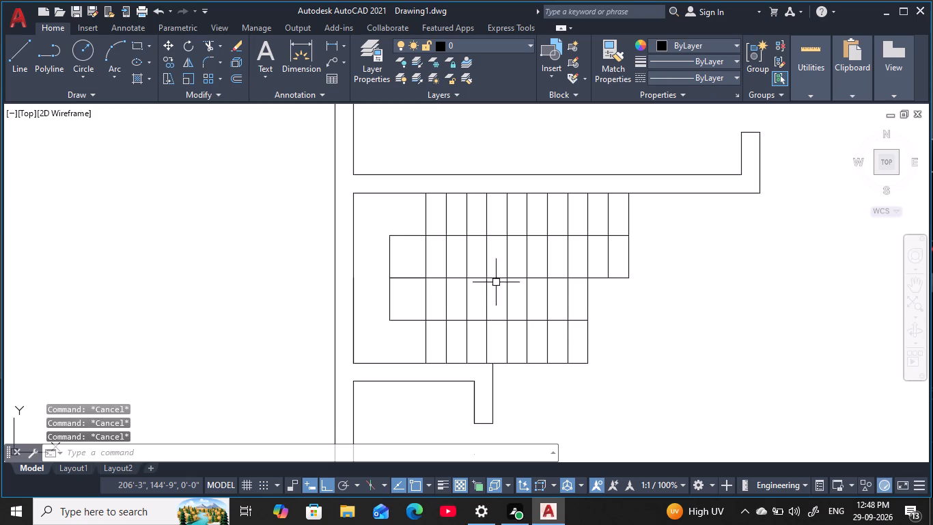
key("Escape")
key("Escape")
key("Escape")
type("tr")
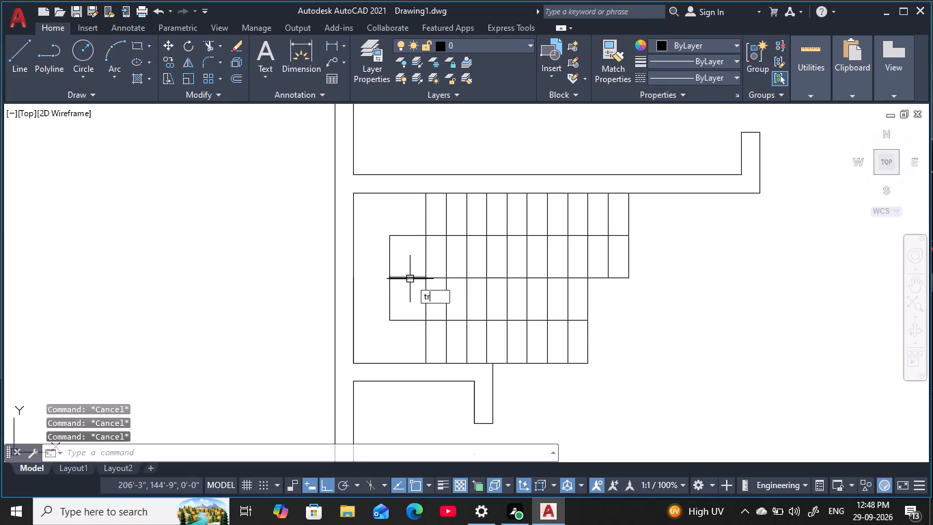
key("space")
left_click_drag(408, 267, 414, 299)
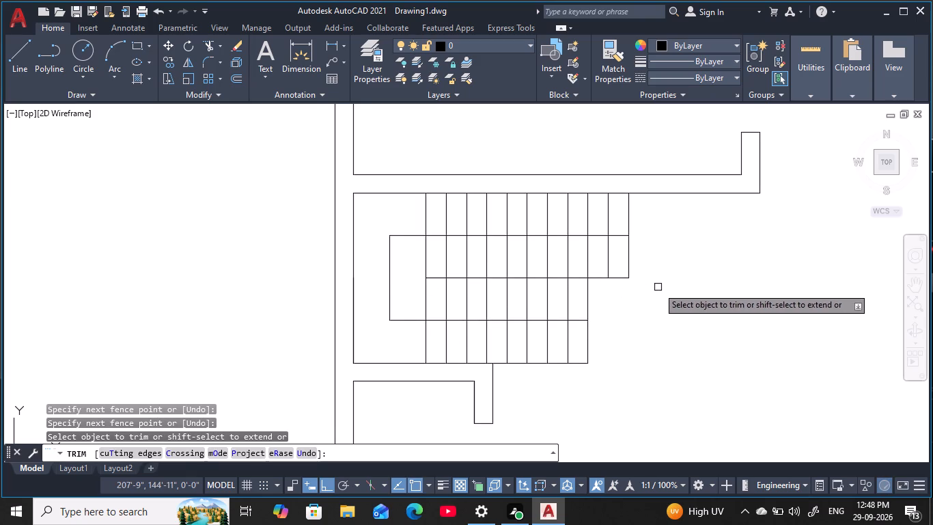
middle_click_drag(658, 289, 645, 317)
key("Escape")
key("Escape")
key("Escape")
key("Escape")
key("Escape")
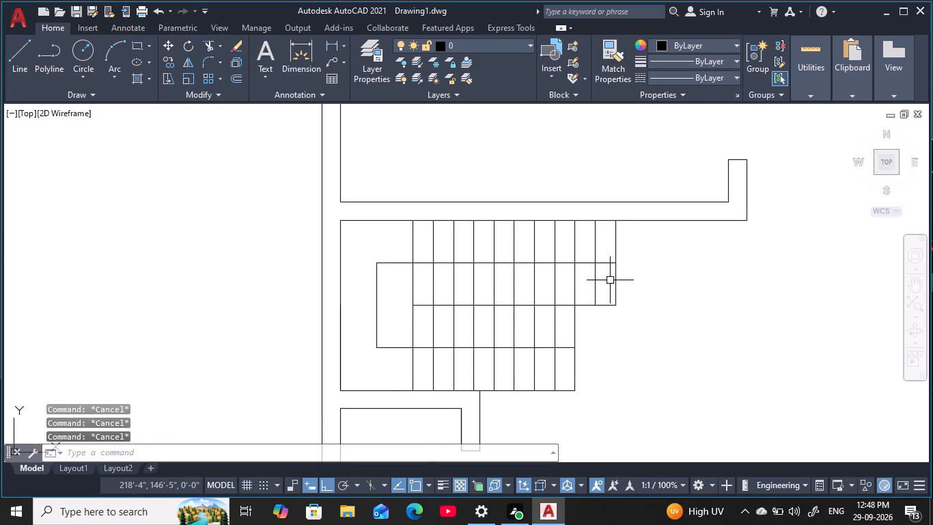
With ortho off, draw a diagonal arrowhead stroke about 6" long, up and back from the upper flight line's end at the last tread.
scroll(624, 260, "up", 3)
key("Escape")
key("Escape")
key("l")
key("space")
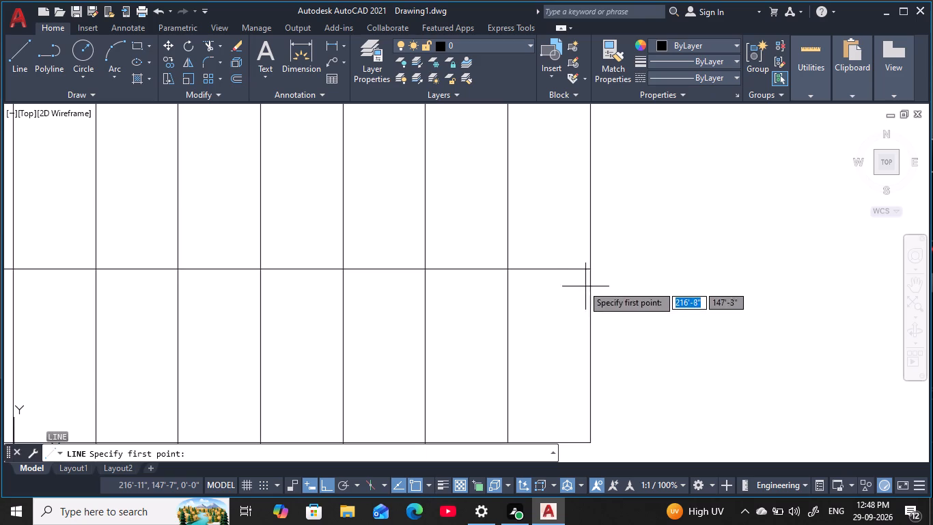
key("F8")
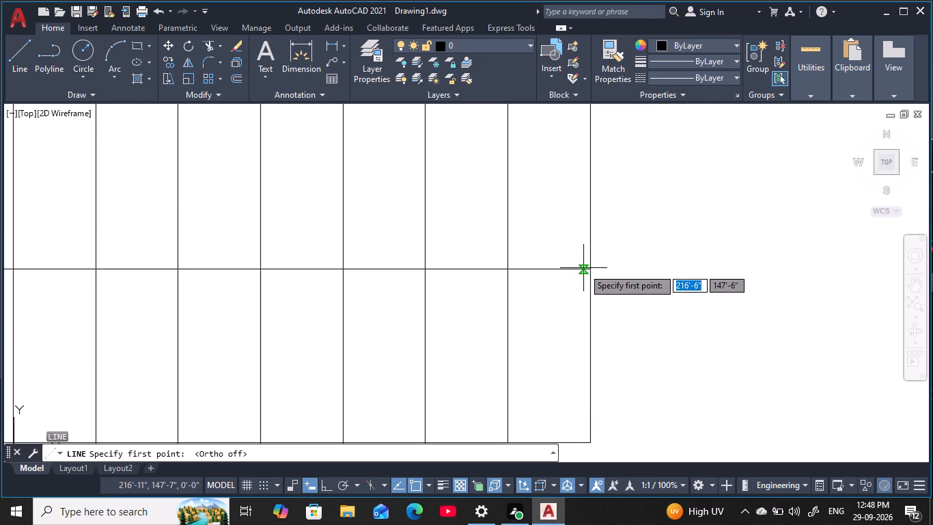
left_click(590, 268)
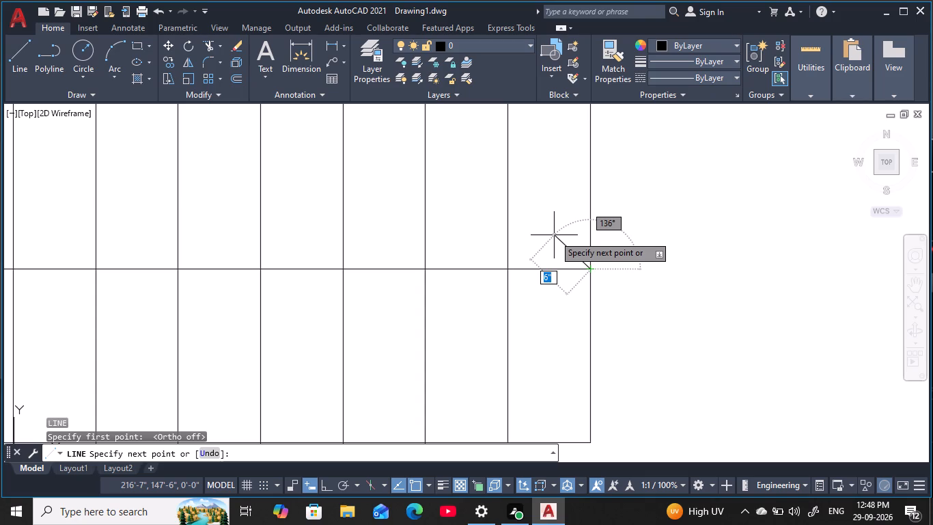
left_click(554, 235)
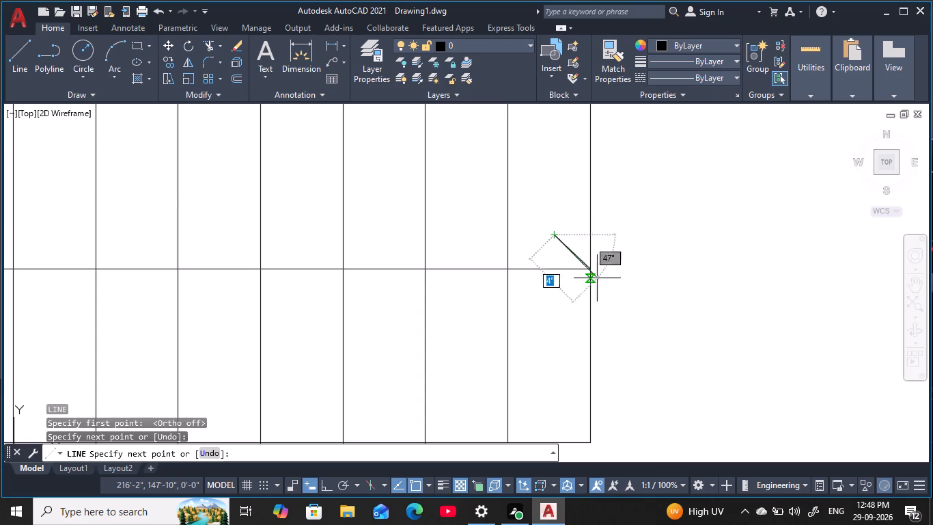
key("Escape")
key("Escape")
key("Escape")
key("Escape")
key("Escape")
key("Escape")
key("Escape")
Mirror the diagonal arrowhead stroke about the upper flight line with ortho on, keeping the source stroke.
type("mi")
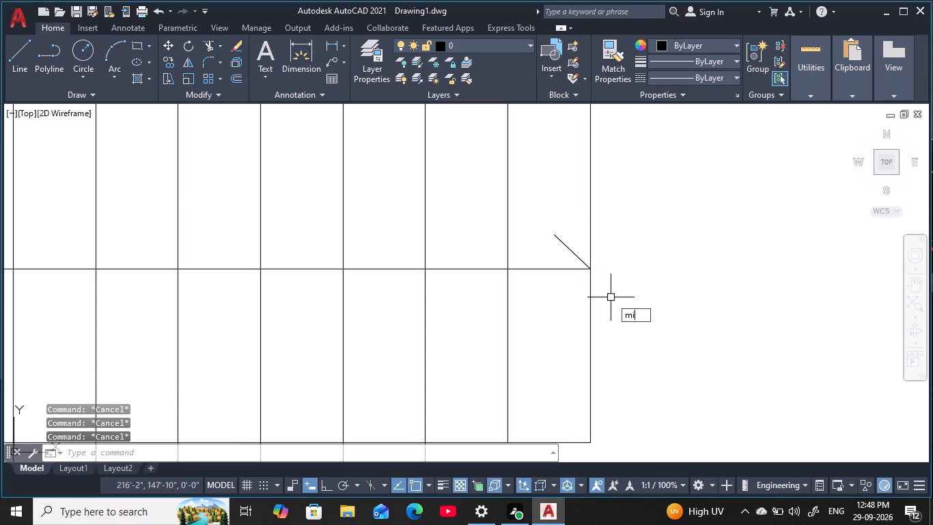
key("space")
left_click(574, 252)
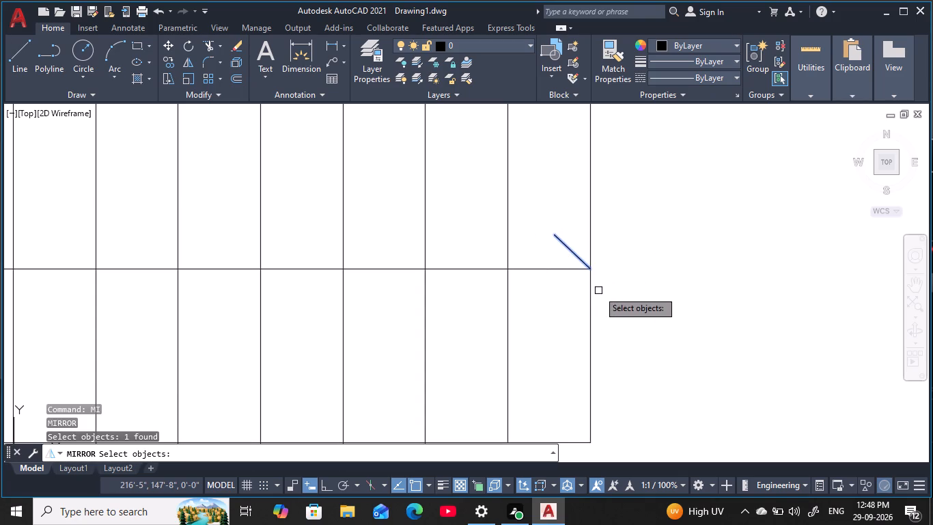
key("space")
key("F8")
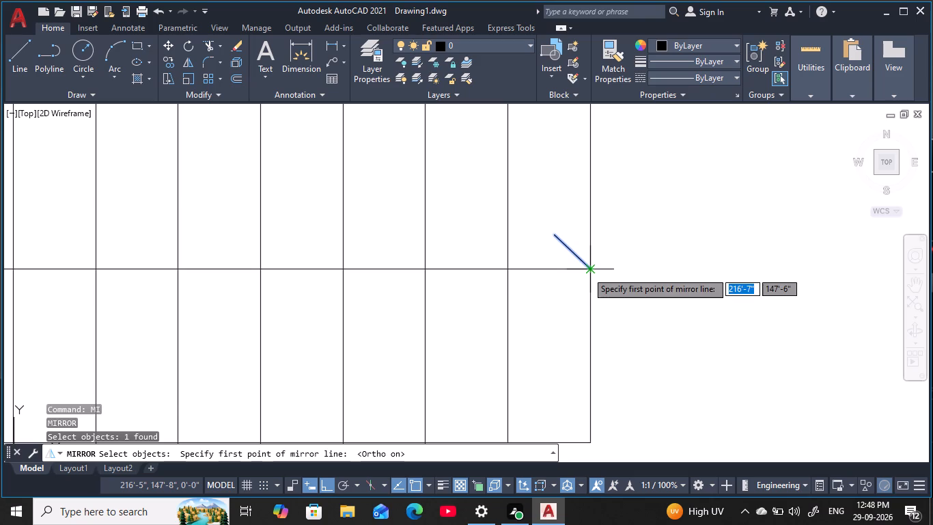
left_click(587, 271)
left_click(480, 271)
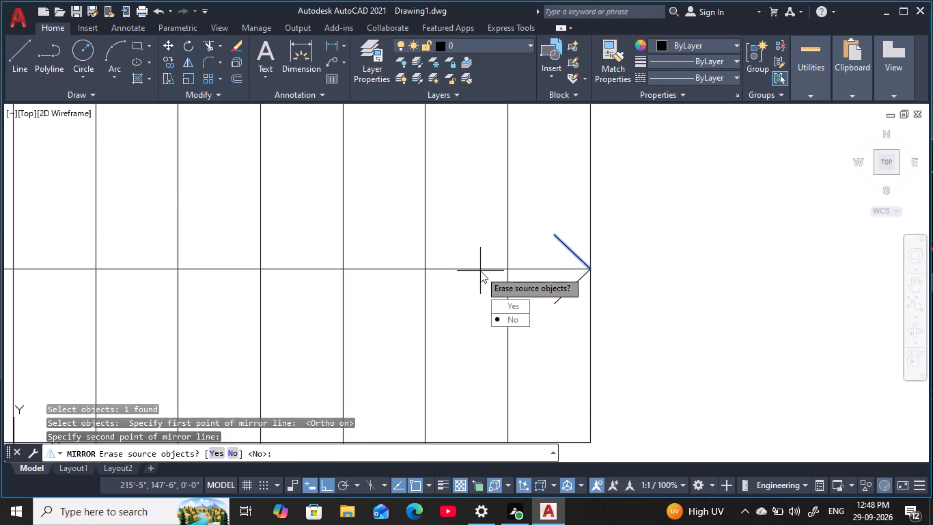
left_click_drag(523, 319, 479, 271)
key("Escape")
key("Escape")
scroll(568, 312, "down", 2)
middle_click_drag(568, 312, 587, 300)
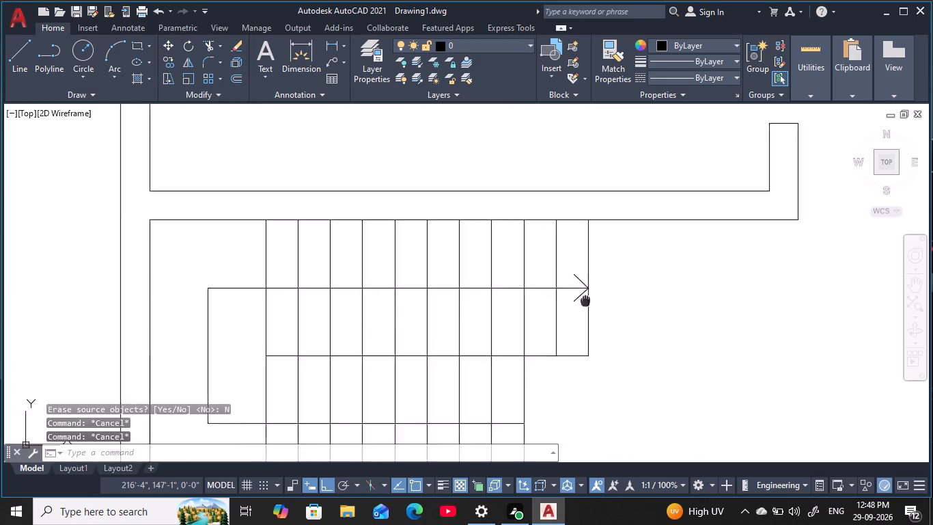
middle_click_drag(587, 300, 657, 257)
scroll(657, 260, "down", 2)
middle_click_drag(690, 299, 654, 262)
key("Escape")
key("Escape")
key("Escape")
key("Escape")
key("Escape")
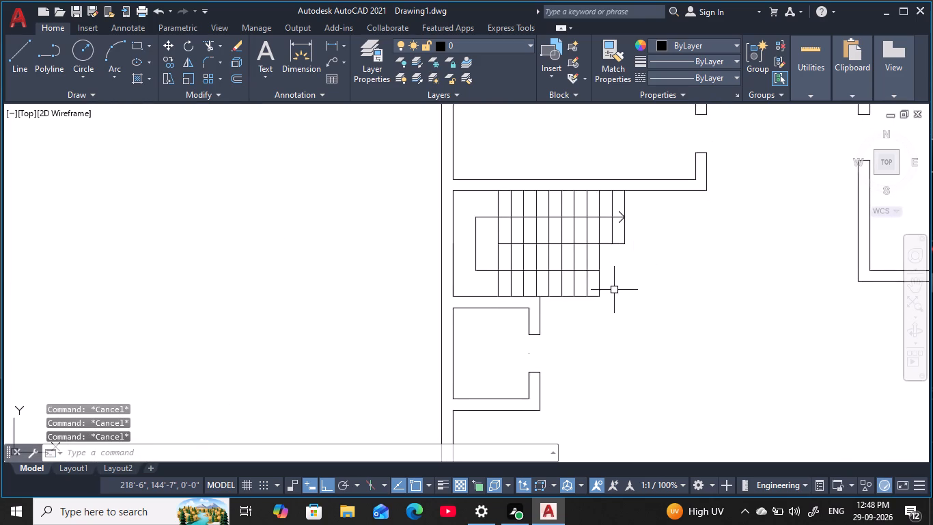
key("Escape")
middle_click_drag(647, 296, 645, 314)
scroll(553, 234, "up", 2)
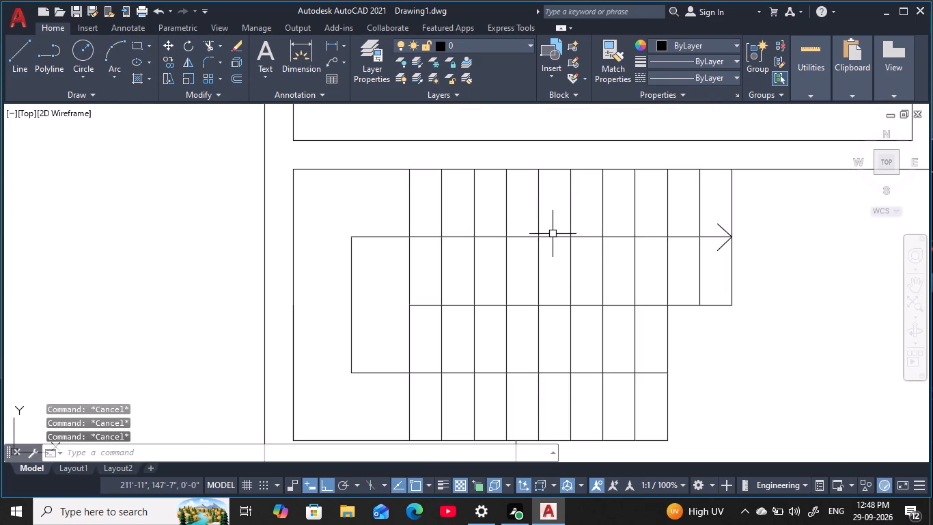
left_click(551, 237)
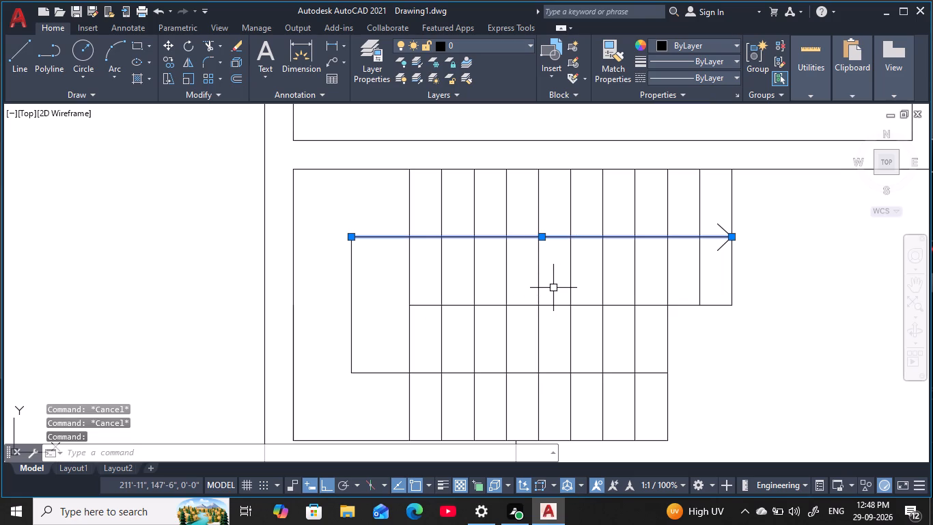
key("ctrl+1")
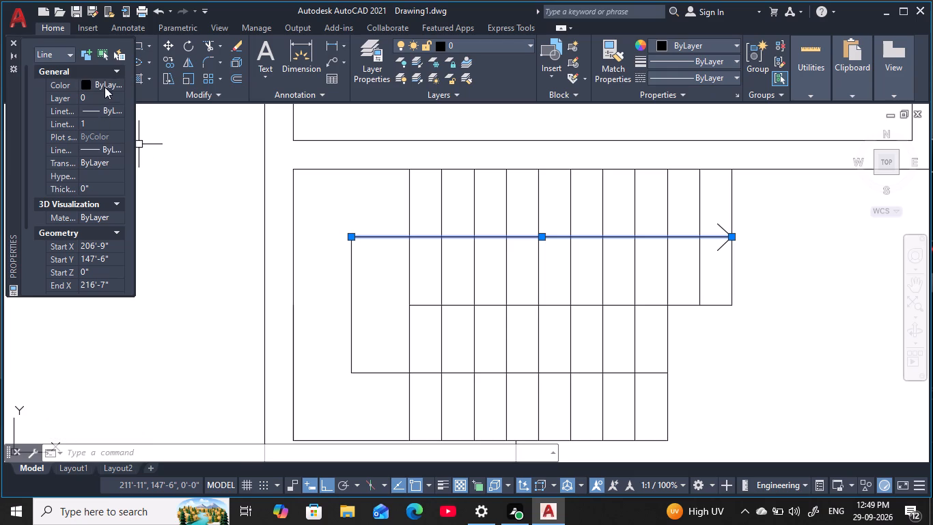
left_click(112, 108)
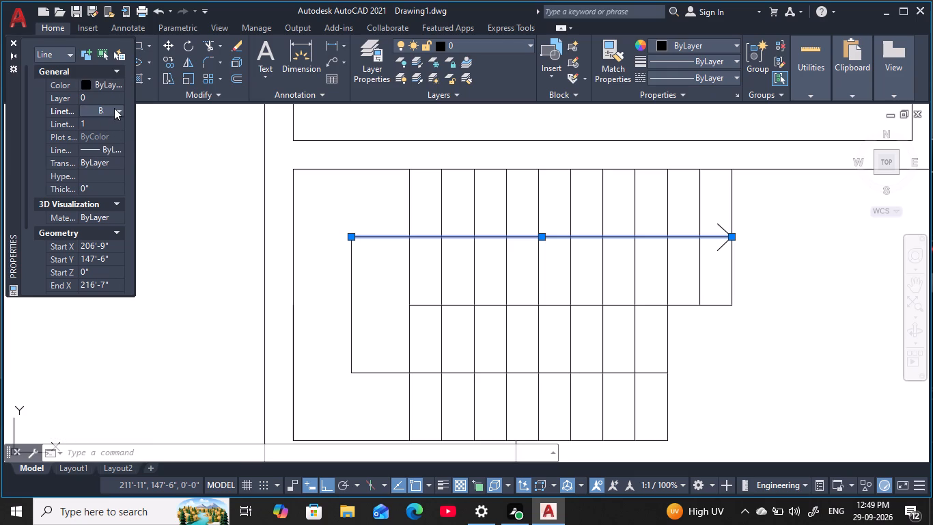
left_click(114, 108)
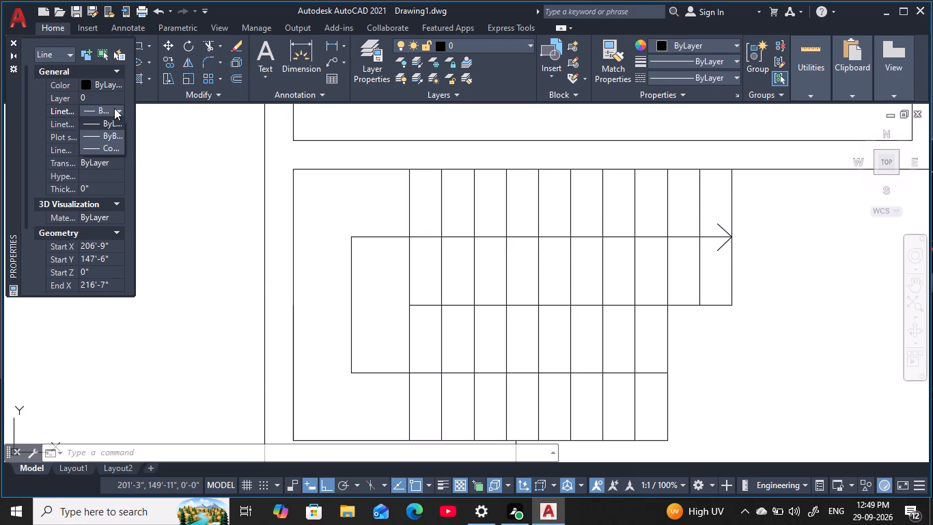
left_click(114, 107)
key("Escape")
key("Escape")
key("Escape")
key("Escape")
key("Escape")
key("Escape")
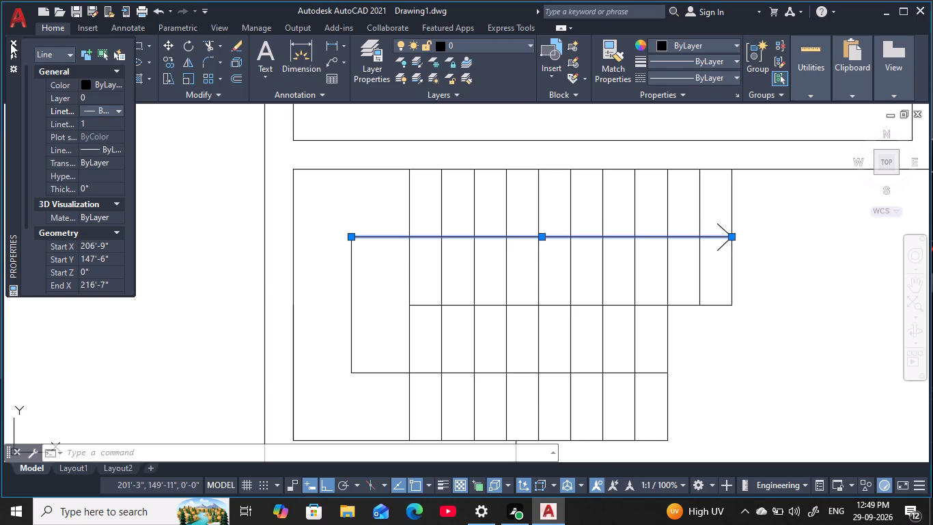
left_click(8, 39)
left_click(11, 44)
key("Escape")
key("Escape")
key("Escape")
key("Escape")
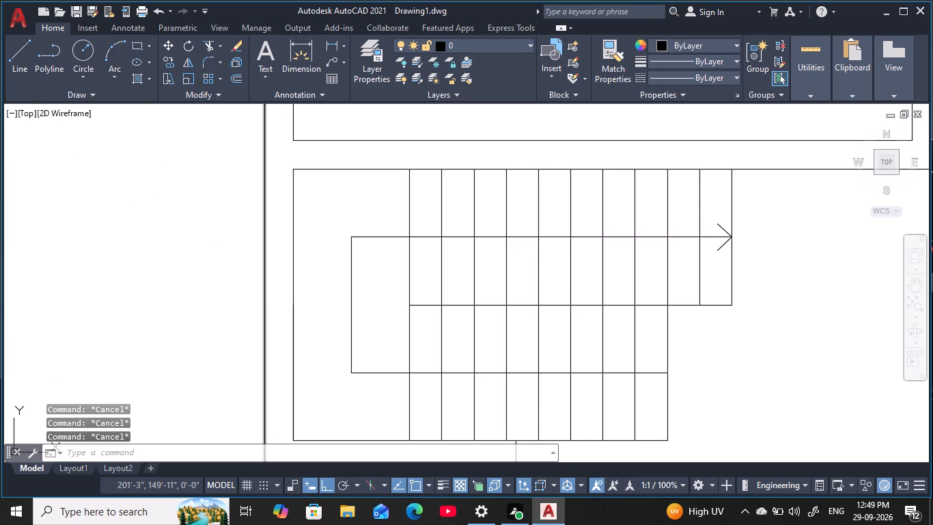
Examine the overall floor plan, checking the staircase against the surrounding rooms and openings.
scroll(488, 330, "down", 1)
middle_click_drag(497, 318, 314, 232)
key("Escape")
scroll(539, 286, "down", 2)
middle_click_drag(540, 286, 401, 311)
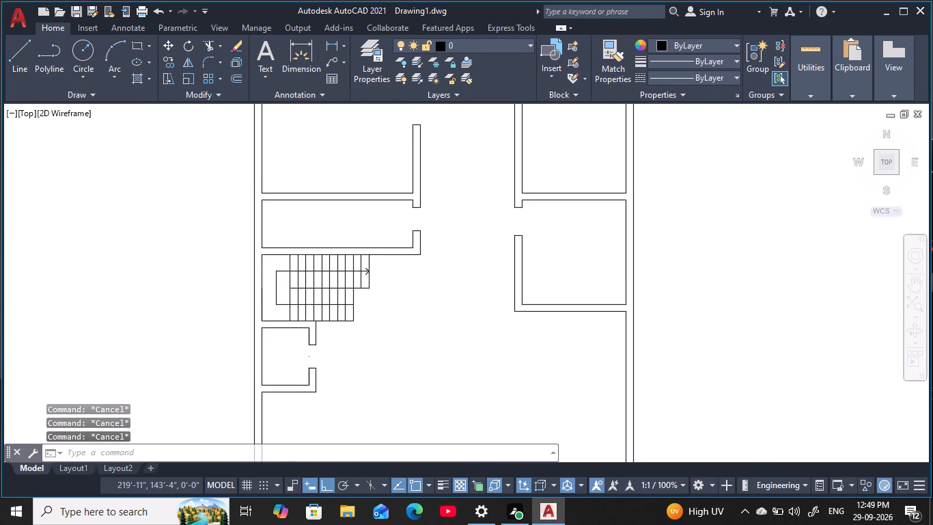
scroll(408, 325, "down", 1)
middle_click_drag(429, 301, 432, 234)
middle_click_drag(428, 243, 428, 329)
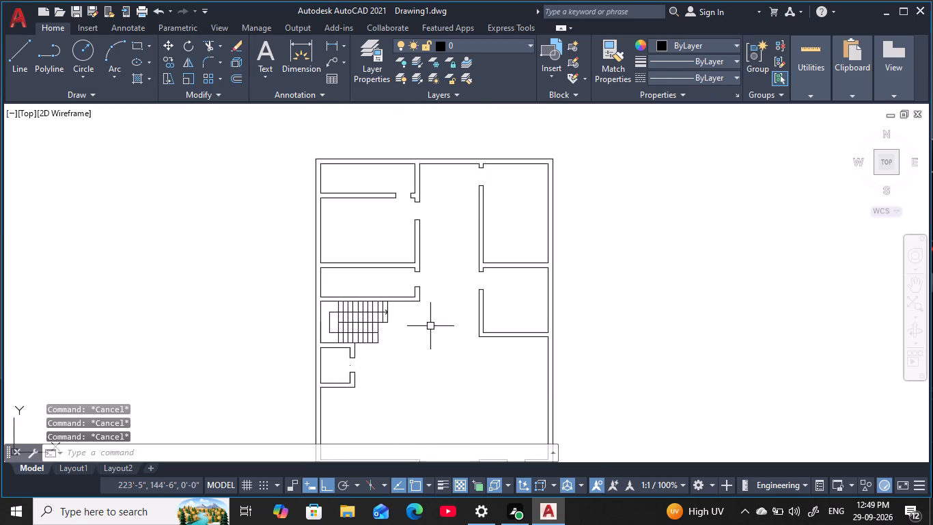
scroll(431, 328, "down", 2)
middle_click_drag(434, 366, 445, 269)
scroll(462, 292, "up", 2)
middle_click_drag(419, 248, 420, 250)
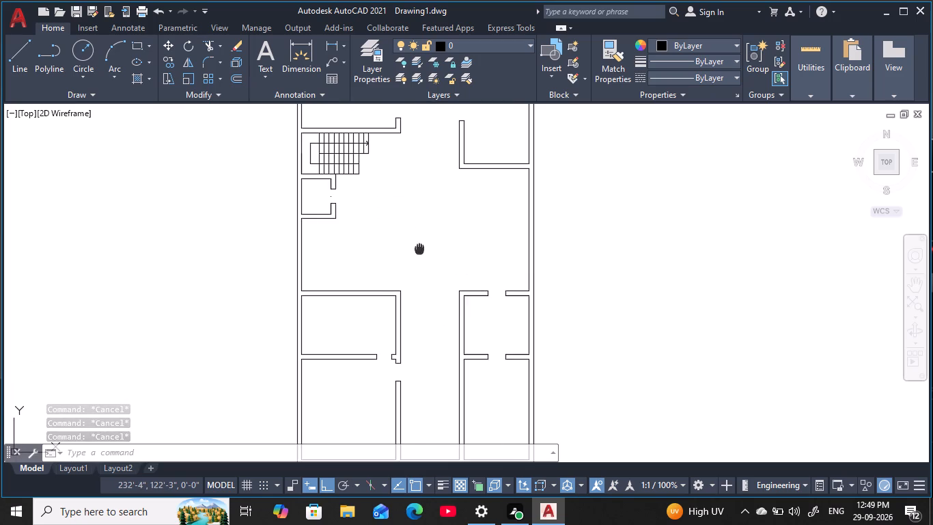
middle_click_drag(420, 250, 456, 396)
scroll(444, 250, "up", 1)
middle_click_drag(444, 250, 430, 375)
scroll(437, 282, "up", 1)
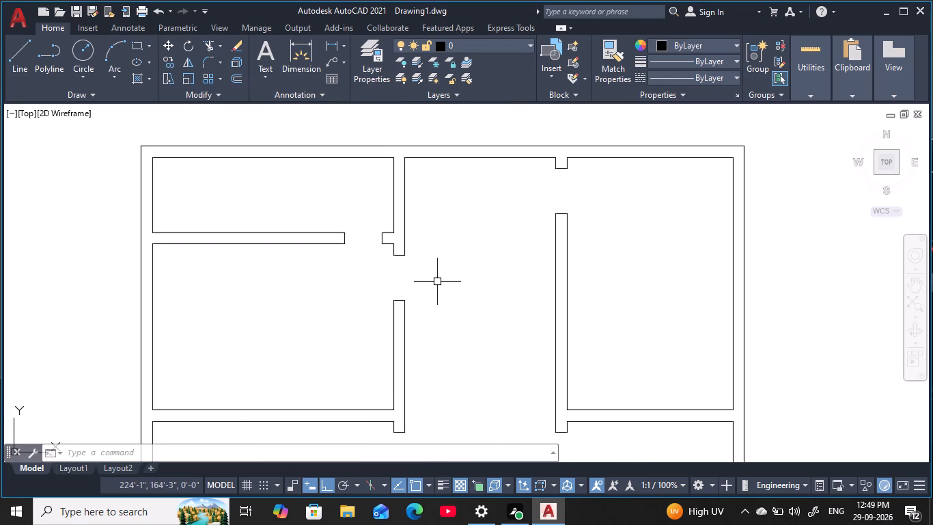
middle_click_drag(437, 284, 432, 312)
scroll(432, 312, "down", 2)
middle_click_drag(446, 392, 410, 275)
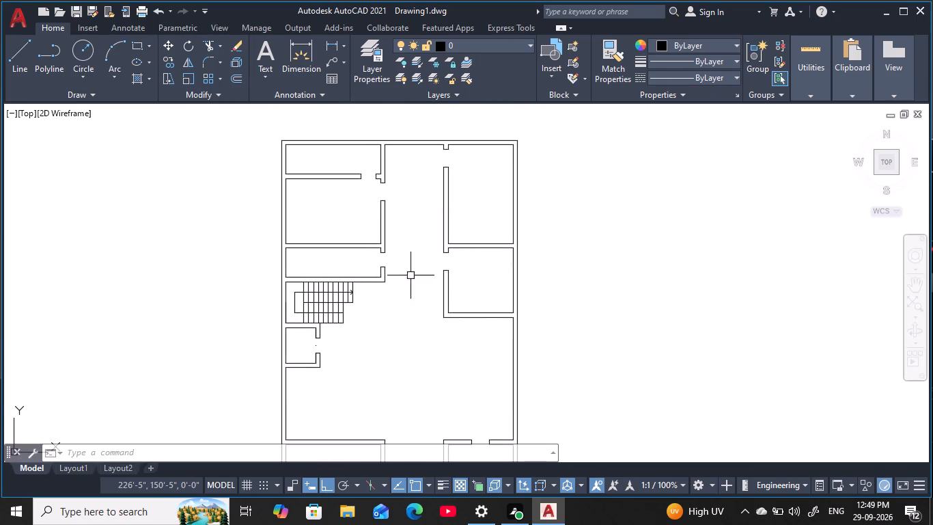
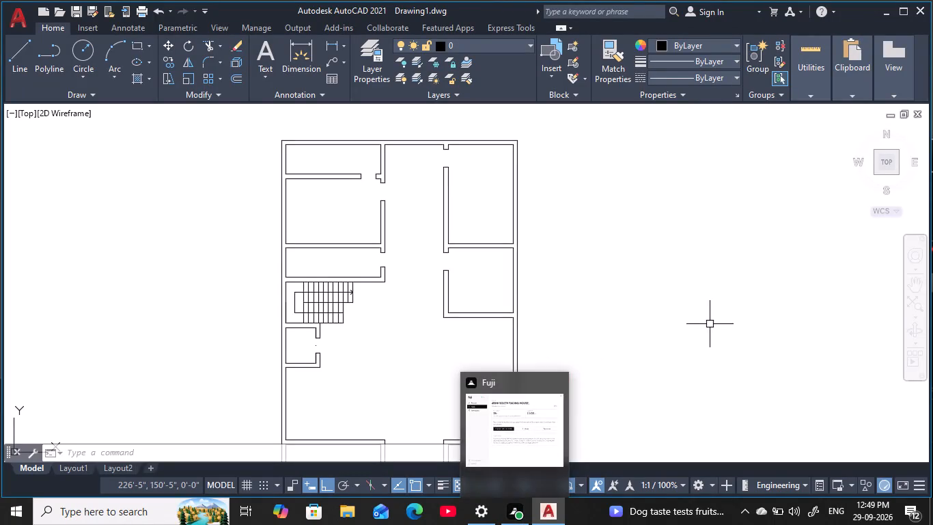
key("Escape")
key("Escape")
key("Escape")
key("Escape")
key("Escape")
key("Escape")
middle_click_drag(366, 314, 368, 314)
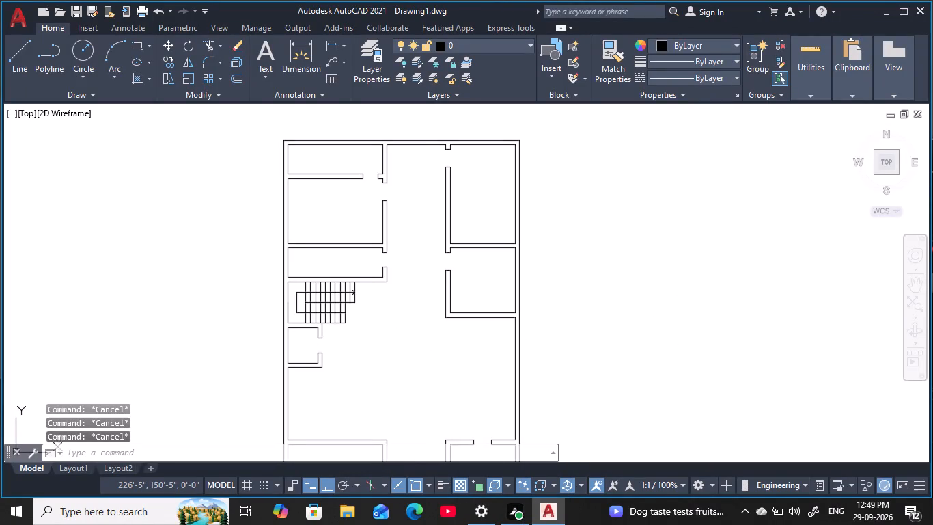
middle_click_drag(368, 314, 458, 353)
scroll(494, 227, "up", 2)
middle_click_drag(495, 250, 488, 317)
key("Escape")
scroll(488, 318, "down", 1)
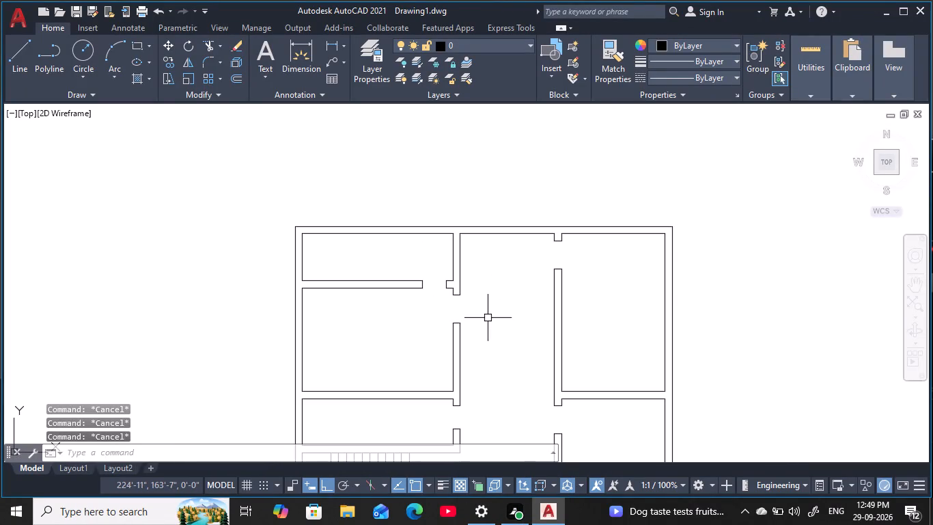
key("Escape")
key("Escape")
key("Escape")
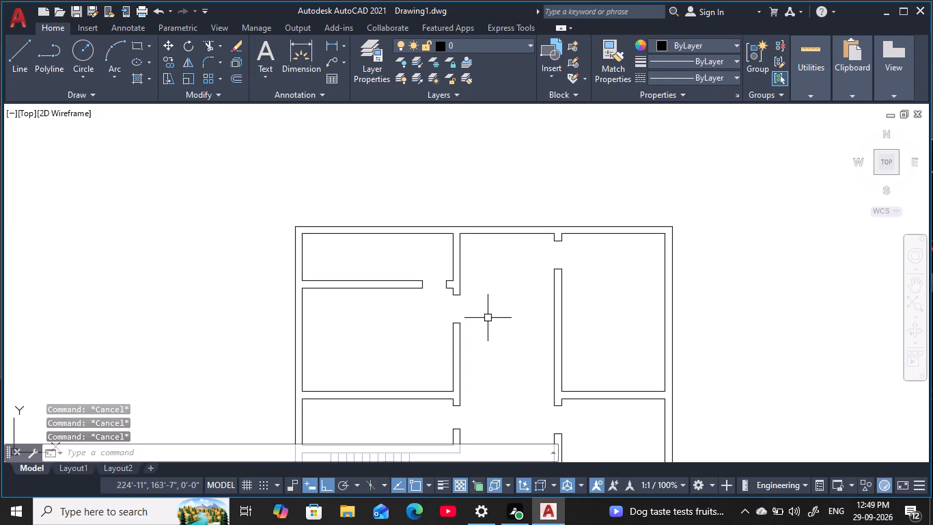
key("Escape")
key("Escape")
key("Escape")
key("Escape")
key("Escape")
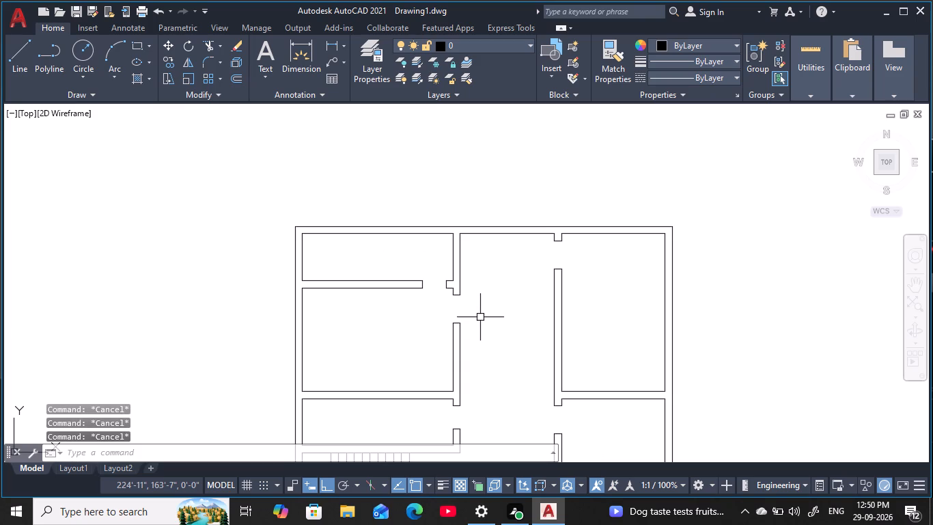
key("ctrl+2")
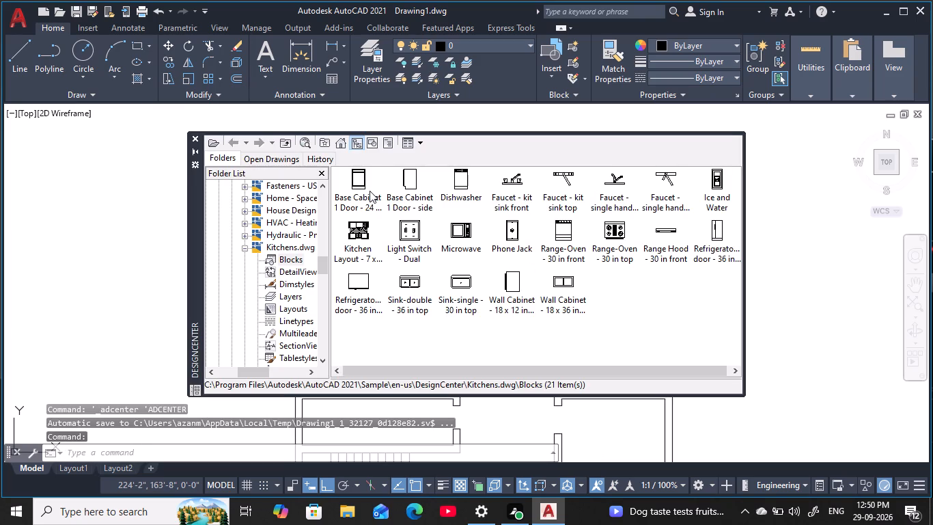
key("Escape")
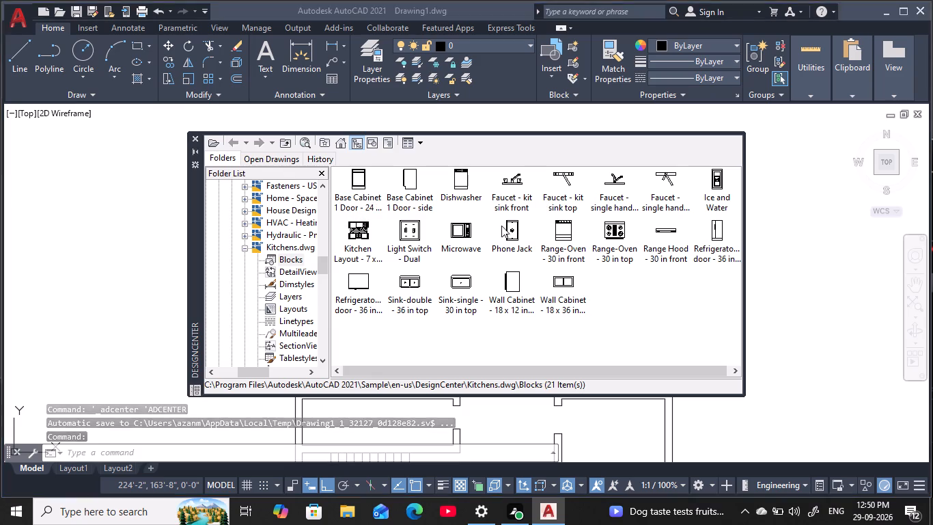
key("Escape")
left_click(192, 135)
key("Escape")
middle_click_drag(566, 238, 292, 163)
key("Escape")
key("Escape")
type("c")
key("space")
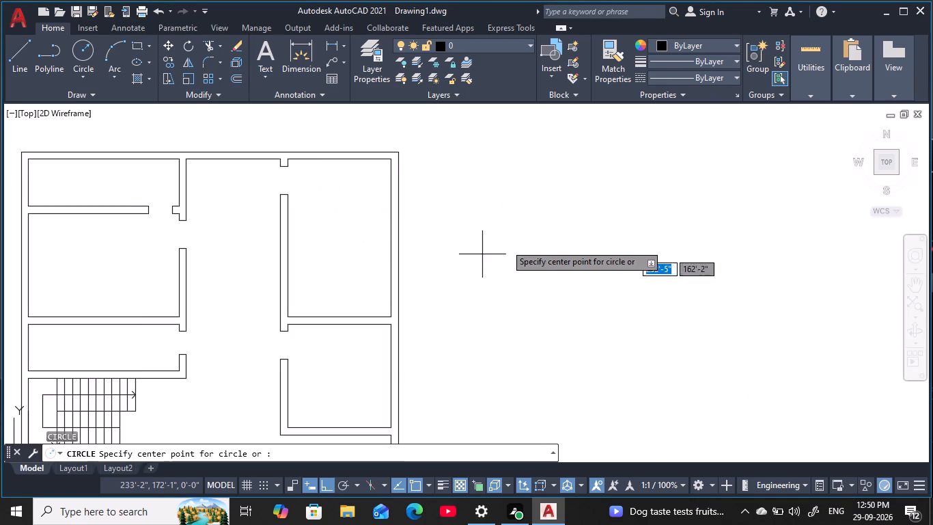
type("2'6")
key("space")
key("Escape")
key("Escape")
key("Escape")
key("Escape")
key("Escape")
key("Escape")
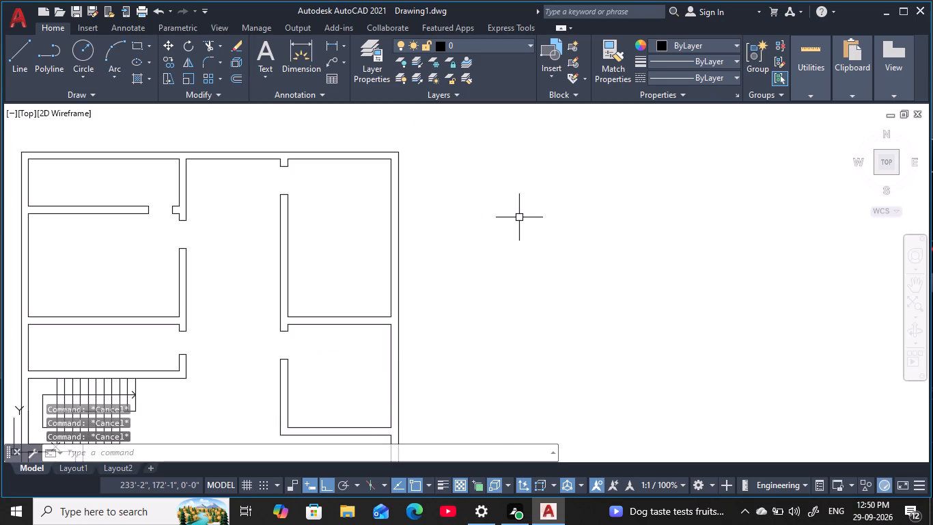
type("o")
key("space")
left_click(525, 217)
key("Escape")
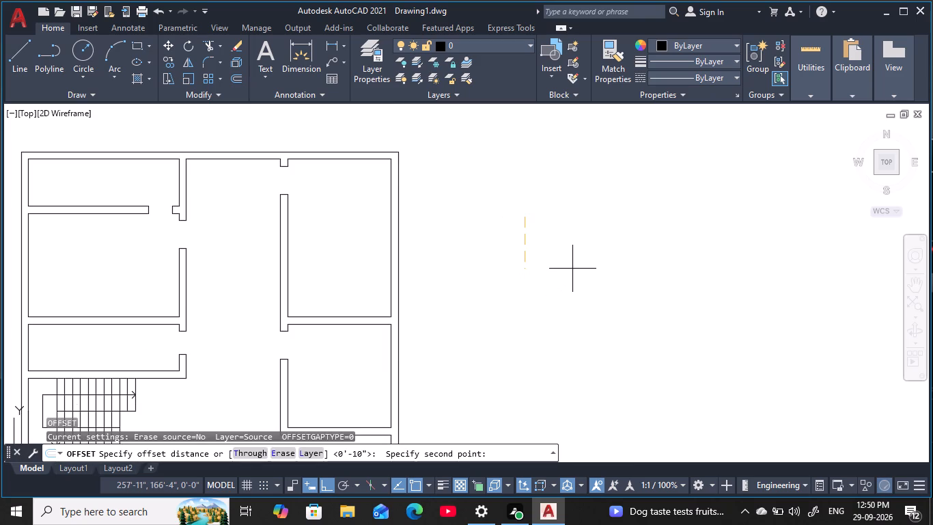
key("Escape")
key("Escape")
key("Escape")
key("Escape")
Draw a circle of radius 2'6" in the empty space east of the floor plan.
key("c")
key("space")
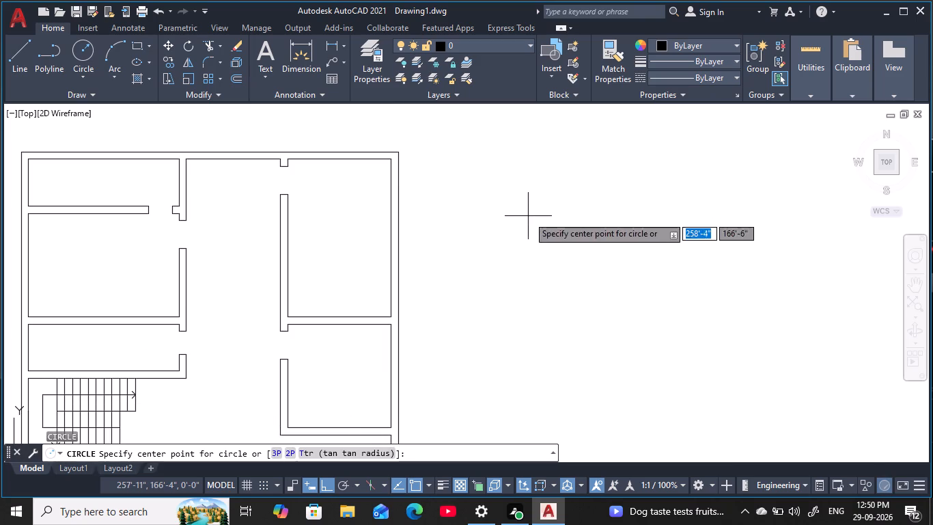
left_click(528, 216)
type("2'")
key("6")
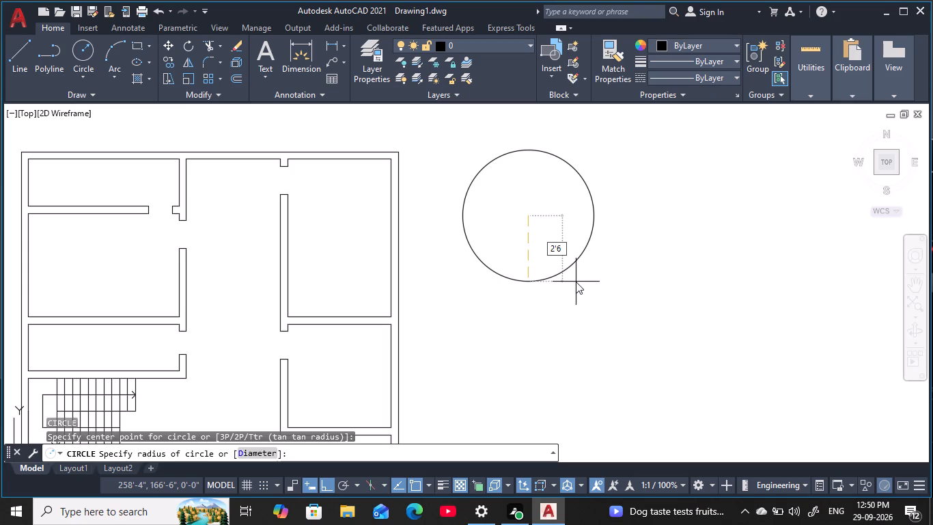
key("space")
scroll(525, 201, "up", 3)
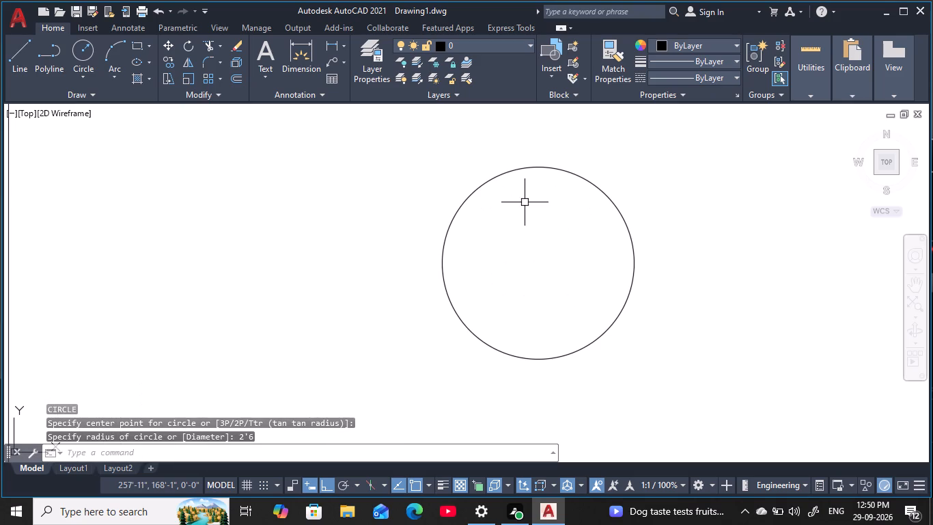
key("Escape")
key("Escape")
key("Escape")
key("Escape")
Draw two connected lines from the circle's top quadrant down to its centre and across to its right quadrant.
key("l")
key("space")
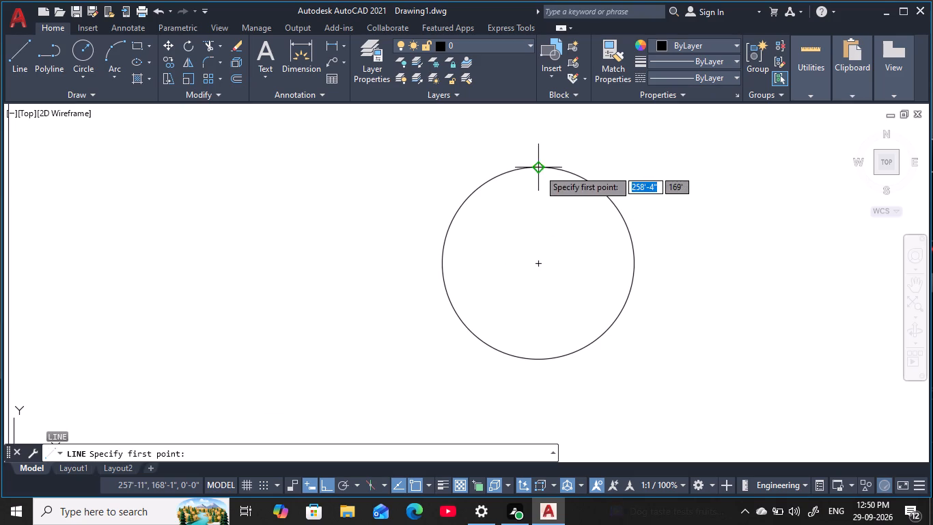
left_click(540, 170)
left_click(542, 263)
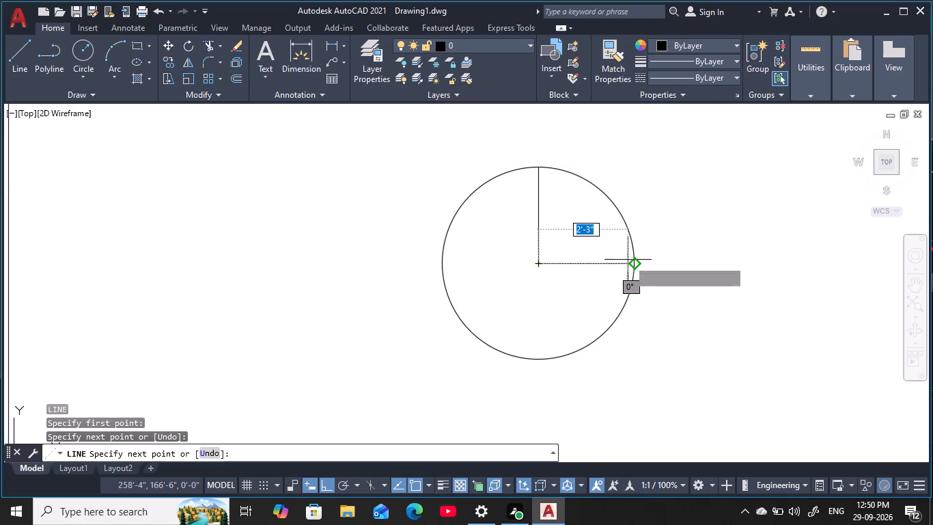
left_click(639, 265)
key("Escape")
key("Escape")
key("Escape")
key("Escape")
key("Escape")
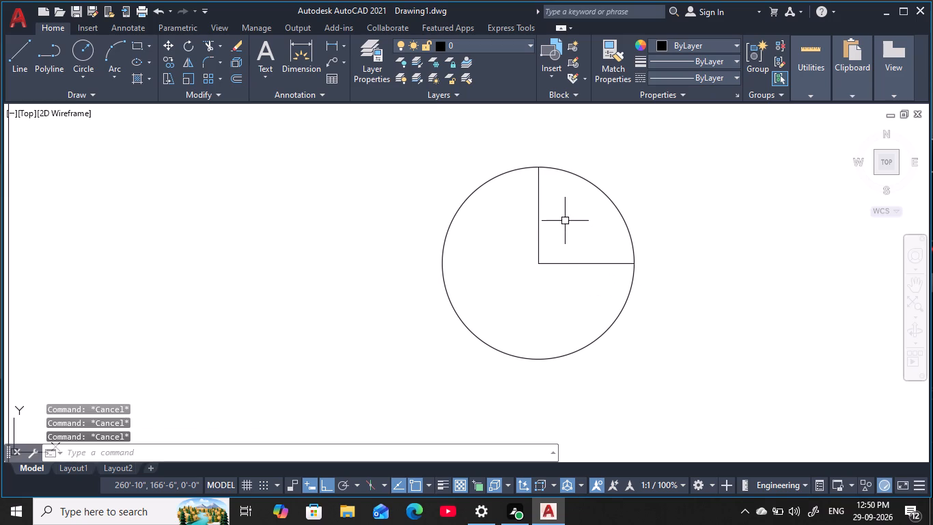
key("Escape")
key("Escape")
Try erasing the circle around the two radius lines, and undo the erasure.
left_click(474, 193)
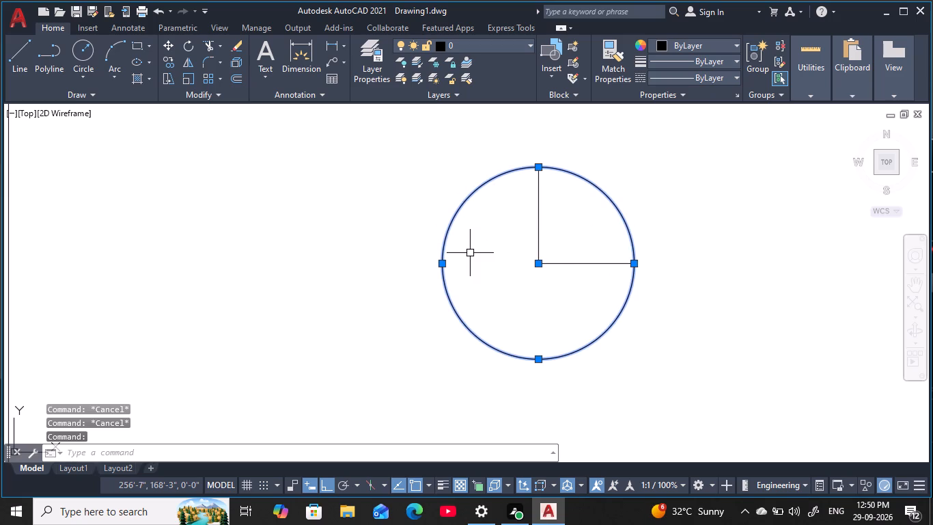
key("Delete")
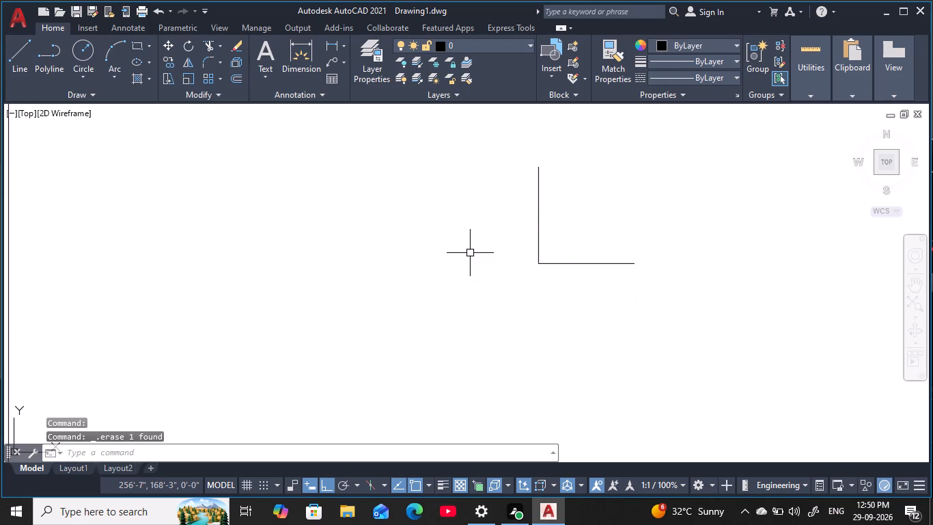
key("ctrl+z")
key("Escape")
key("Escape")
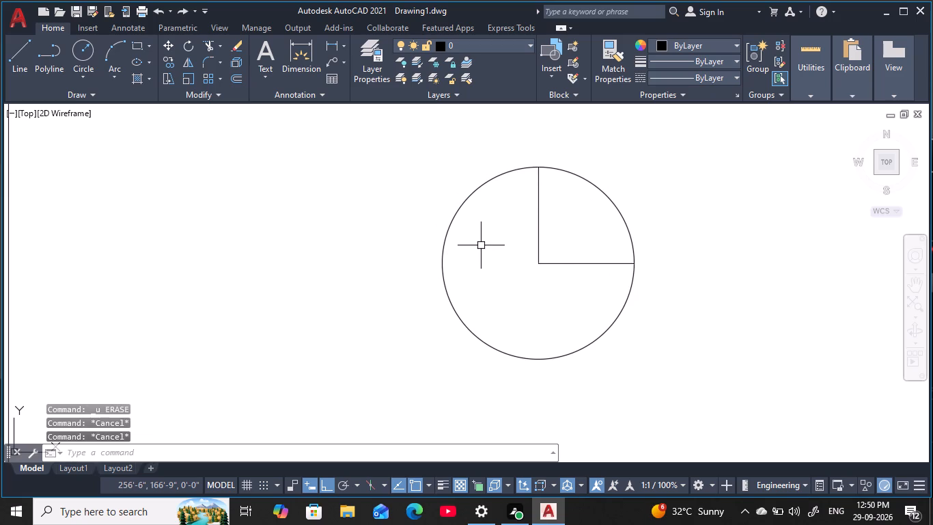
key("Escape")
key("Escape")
Offset the vertical radius line 2" toward the upper-right quarter of the circle to form the door leaf.
key("o")
key("space")
type("2")
key("space")
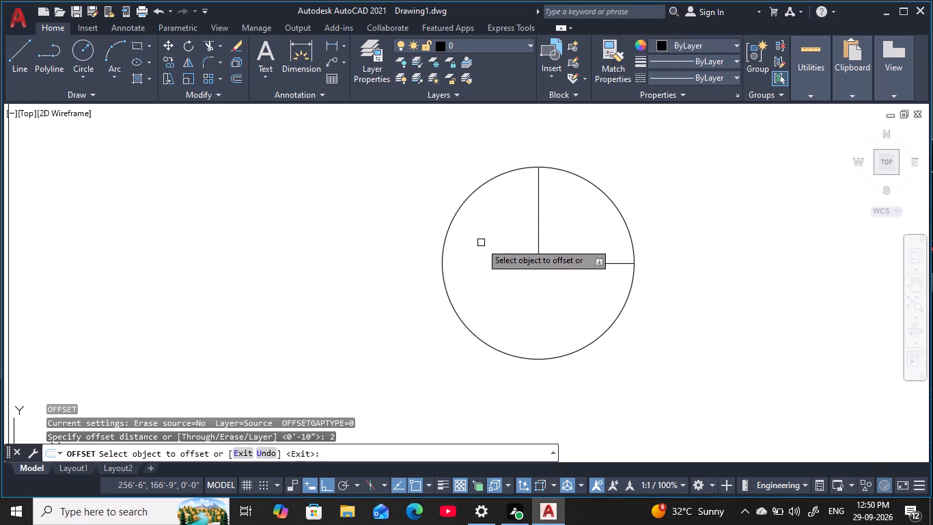
left_click(540, 221)
left_click(562, 221)
key("Escape")
key("Escape")
key("Escape")
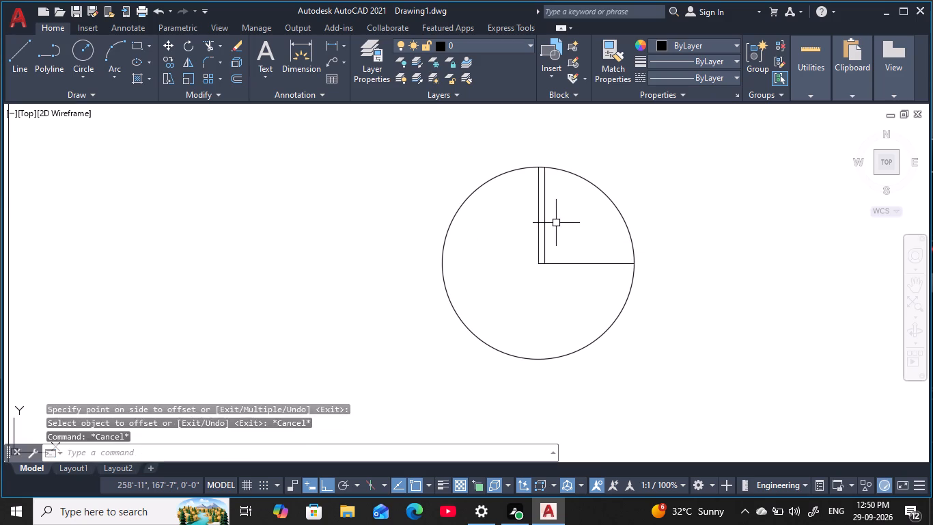
key("Escape")
Trim the circle to its upper-right quarter arc and remove the horizontal radius beyond the 2" door leaf.
type("tr")
key("space")
left_click_drag(469, 165, 633, 390)
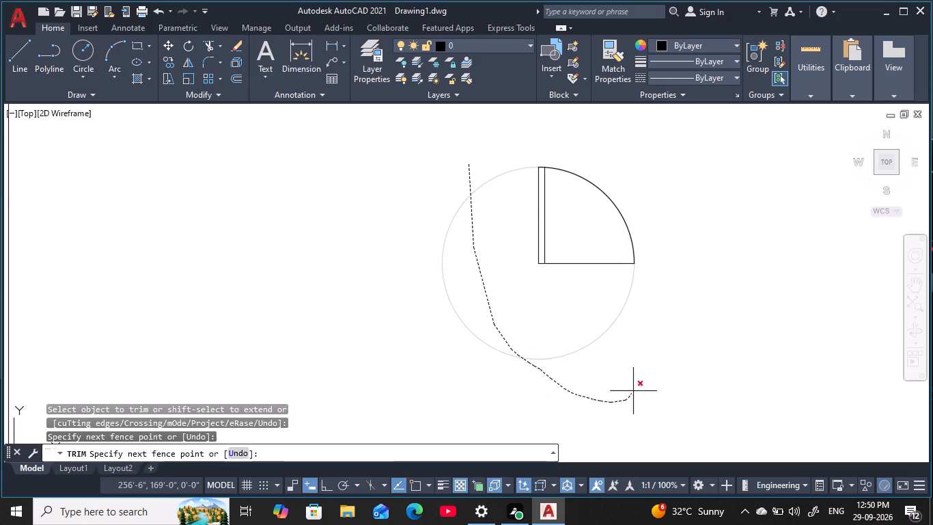
left_click_drag(633, 390, 636, 386)
left_click_drag(589, 271, 591, 256)
scroll(583, 284, "down", 2)
middle_click_drag(583, 288, 619, 278)
key("Escape")
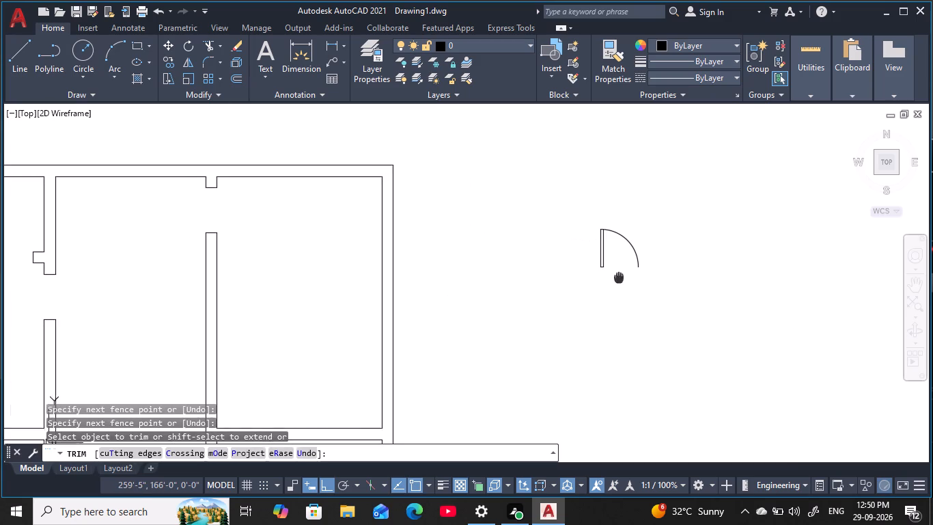
key("Escape")
key("Escape")
key("Escape")
key("Escape")
key("Escape")
Mirror the door symbol to its left about a vertical line, keeping the source objects.
left_click(691, 294)
left_click(553, 201)
type("mi")
key("space")
left_click(583, 217)
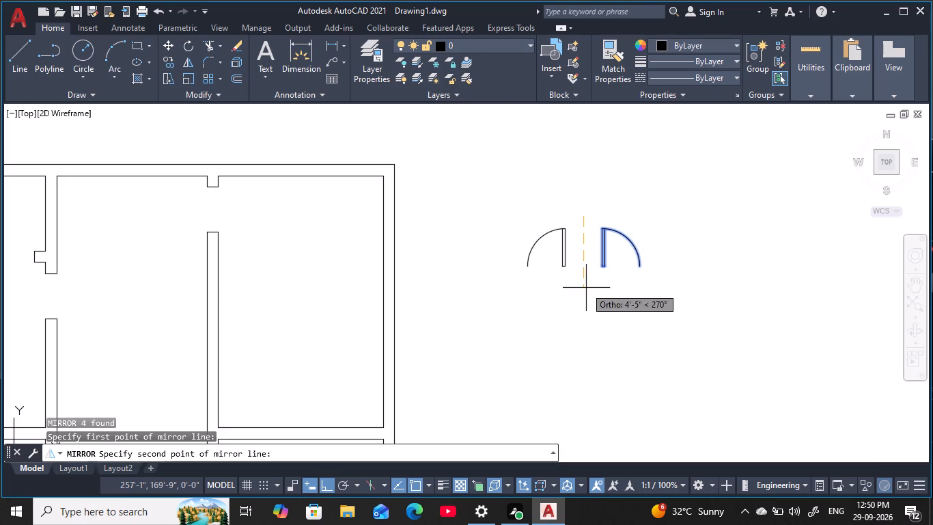
left_click(587, 316)
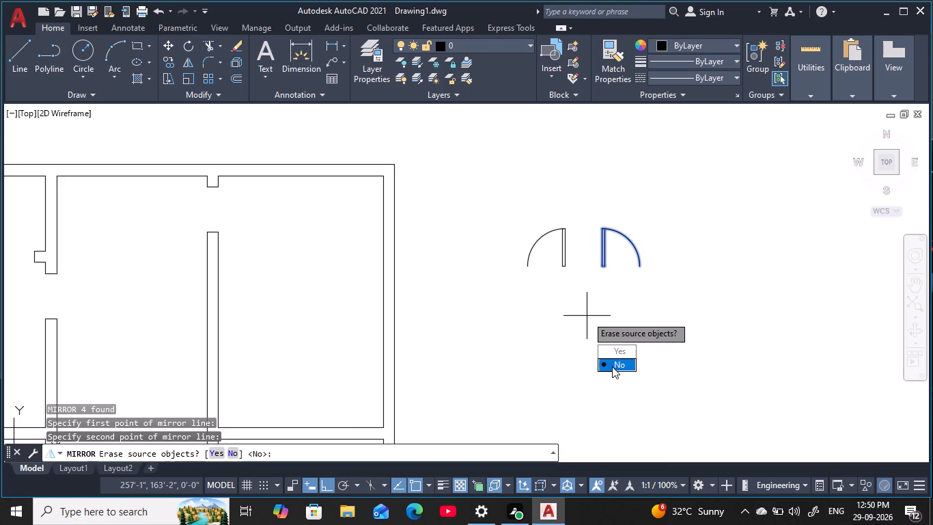
left_click_drag(617, 369, 587, 316)
Mirror both door symbols downward about a horizontal line below them, keeping the source objects.
left_click(655, 312)
left_click(482, 183)
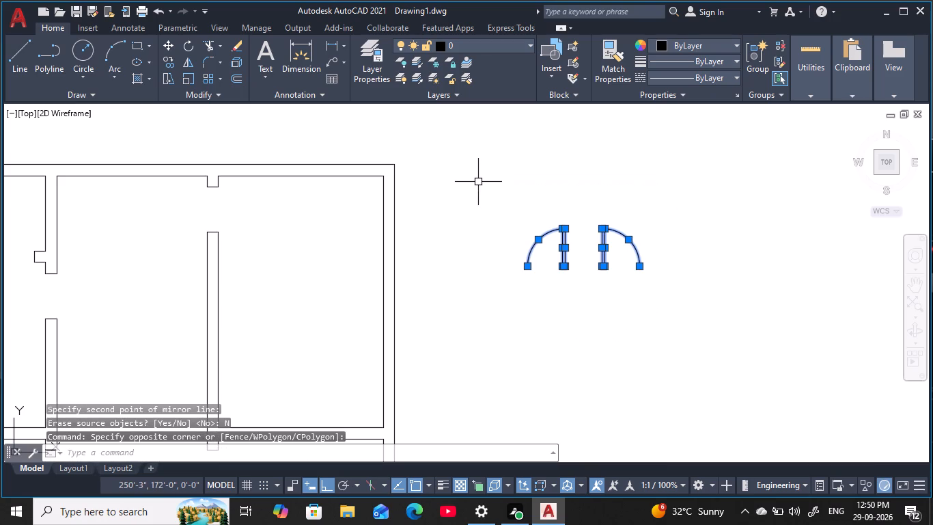
type("mi")
key("space")
left_click(531, 305)
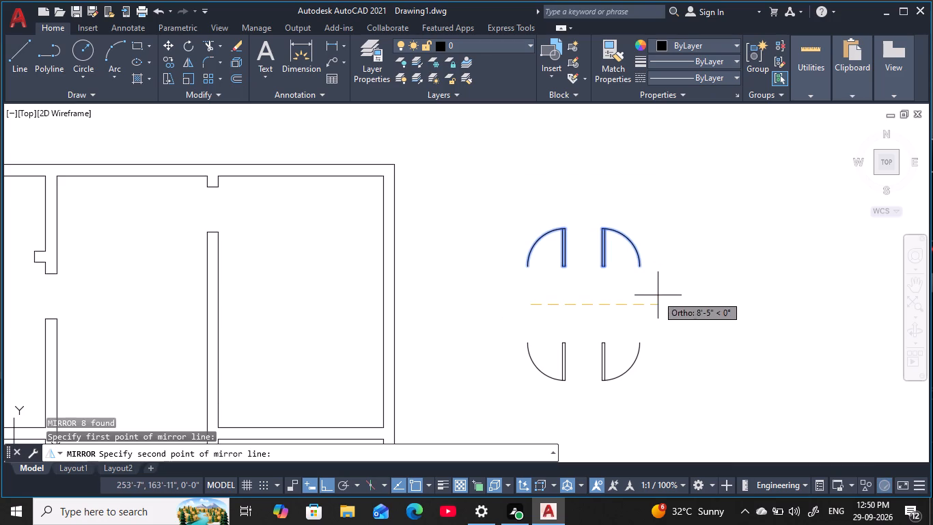
left_click(663, 293)
left_click_drag(694, 339, 665, 293)
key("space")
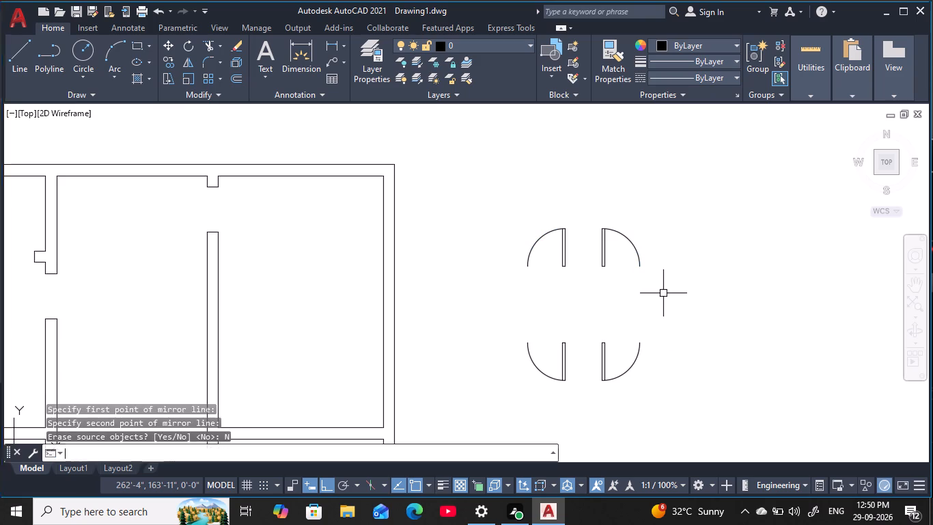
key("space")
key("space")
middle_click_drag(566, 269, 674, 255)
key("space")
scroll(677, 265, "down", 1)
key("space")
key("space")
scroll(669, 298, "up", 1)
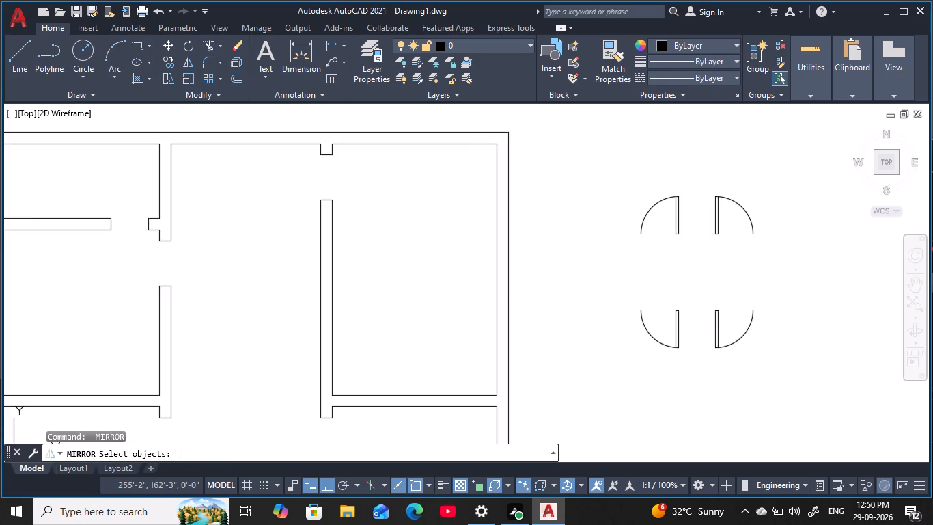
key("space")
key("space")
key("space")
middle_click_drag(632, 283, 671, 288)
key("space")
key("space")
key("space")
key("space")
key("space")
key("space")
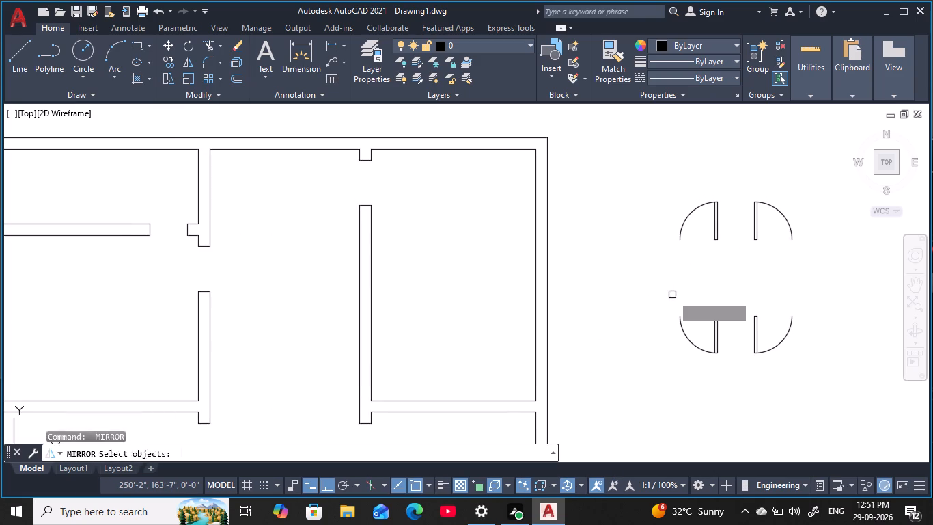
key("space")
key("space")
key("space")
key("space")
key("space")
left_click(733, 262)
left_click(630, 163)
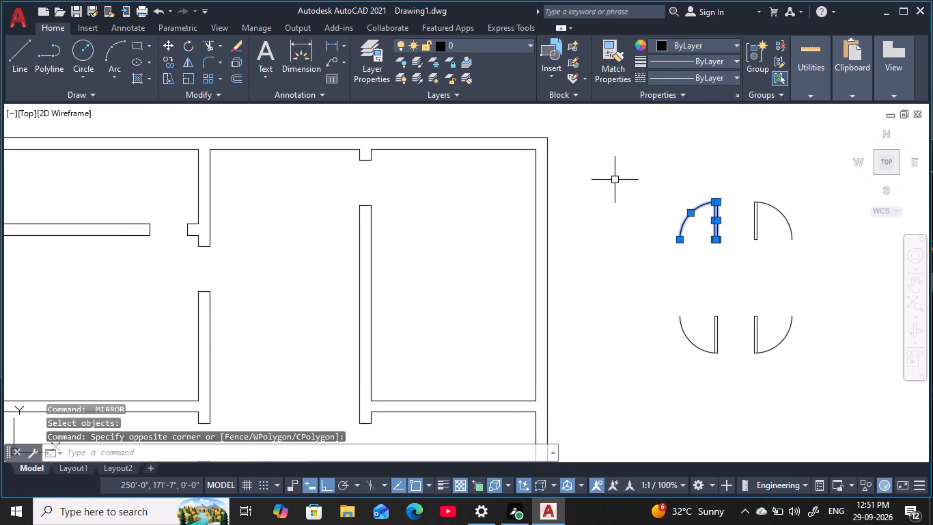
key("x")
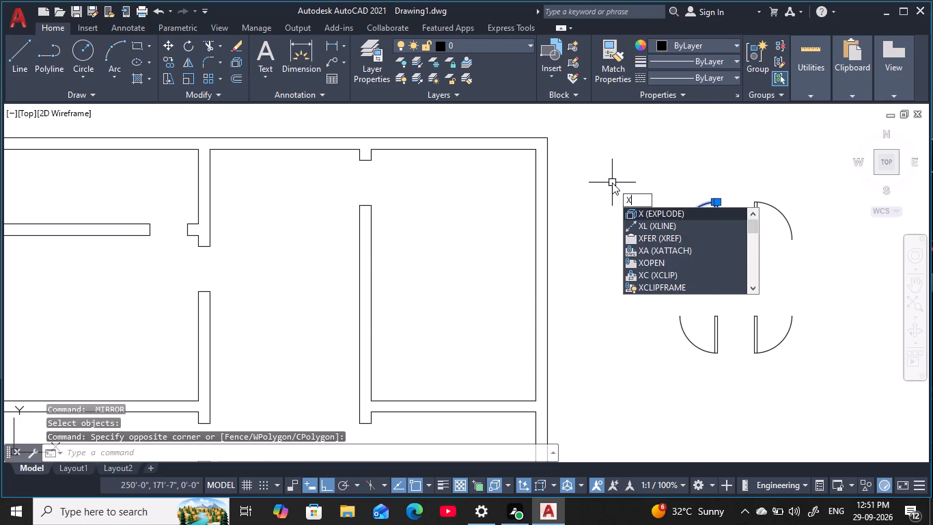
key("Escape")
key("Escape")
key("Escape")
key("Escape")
With ortho off, copy the upper-left door symbol from its arc end to the left jamb's midpoint in the top-left room's lower wall opening.
left_click(739, 284)
left_click(620, 159)
type("co")
key("space")
left_click(682, 241)
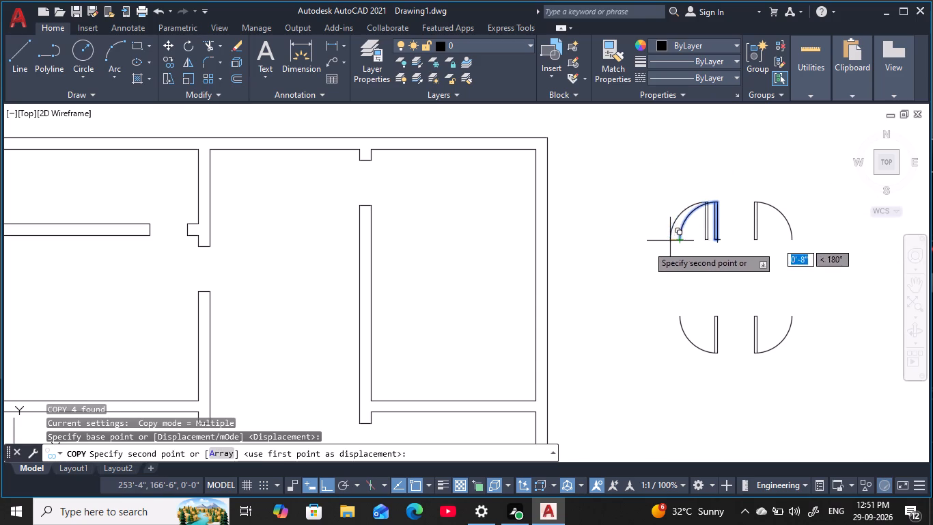
key("F8")
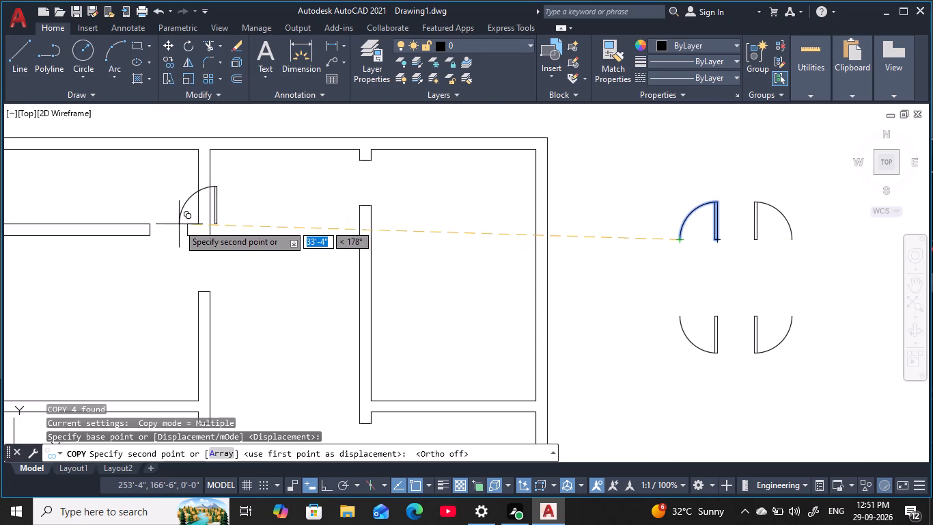
scroll(156, 228, "up", 3)
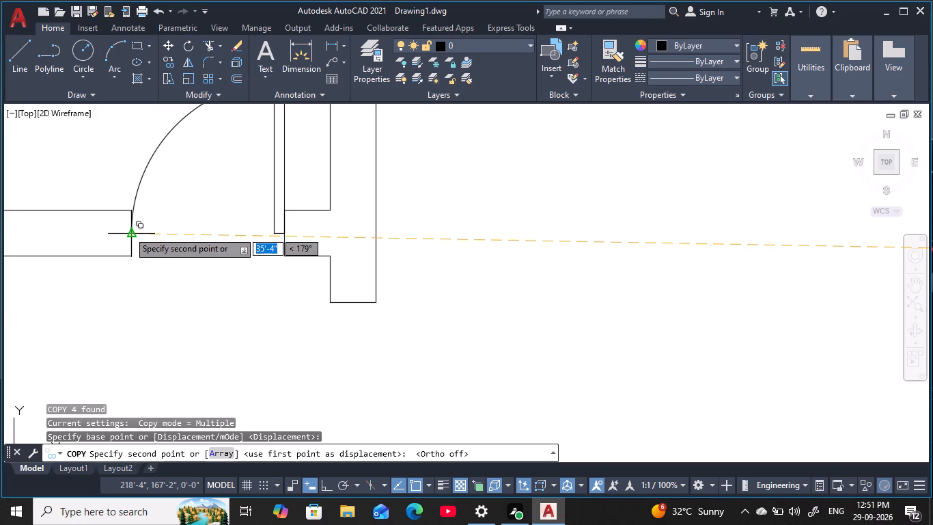
left_click(128, 231)
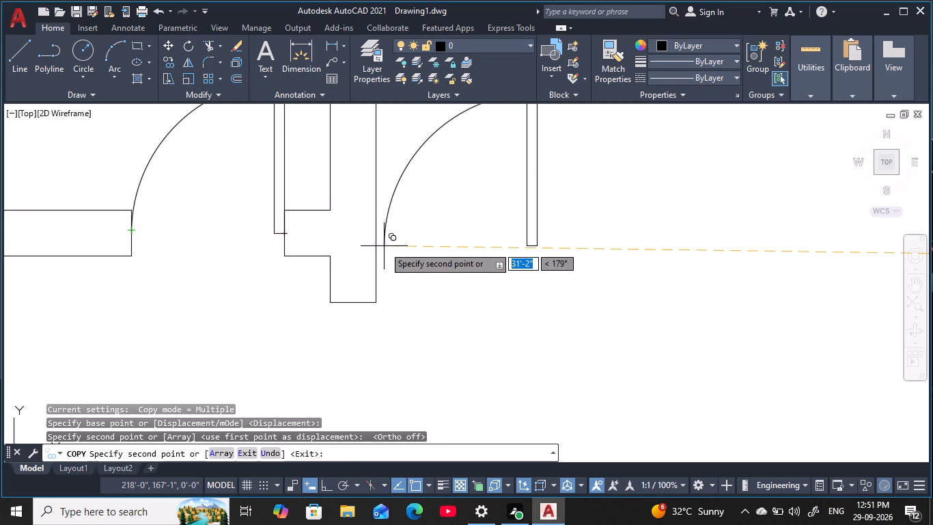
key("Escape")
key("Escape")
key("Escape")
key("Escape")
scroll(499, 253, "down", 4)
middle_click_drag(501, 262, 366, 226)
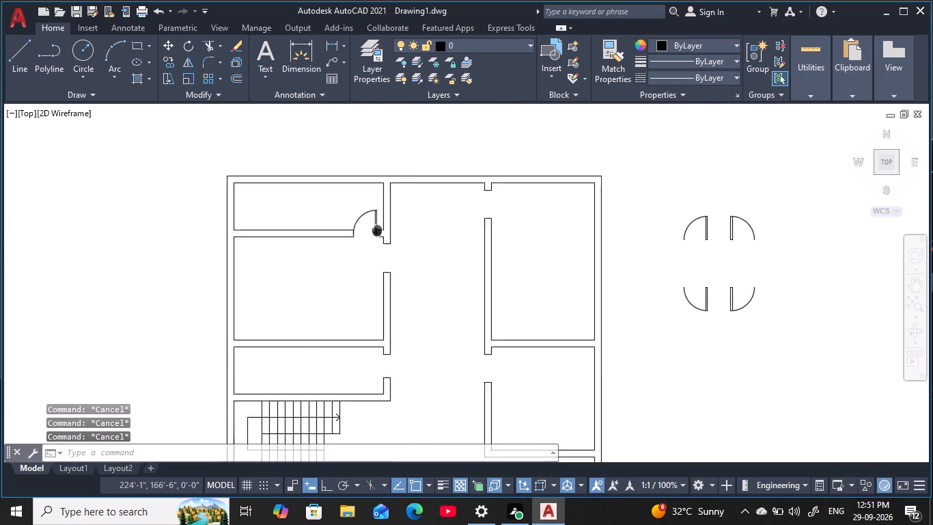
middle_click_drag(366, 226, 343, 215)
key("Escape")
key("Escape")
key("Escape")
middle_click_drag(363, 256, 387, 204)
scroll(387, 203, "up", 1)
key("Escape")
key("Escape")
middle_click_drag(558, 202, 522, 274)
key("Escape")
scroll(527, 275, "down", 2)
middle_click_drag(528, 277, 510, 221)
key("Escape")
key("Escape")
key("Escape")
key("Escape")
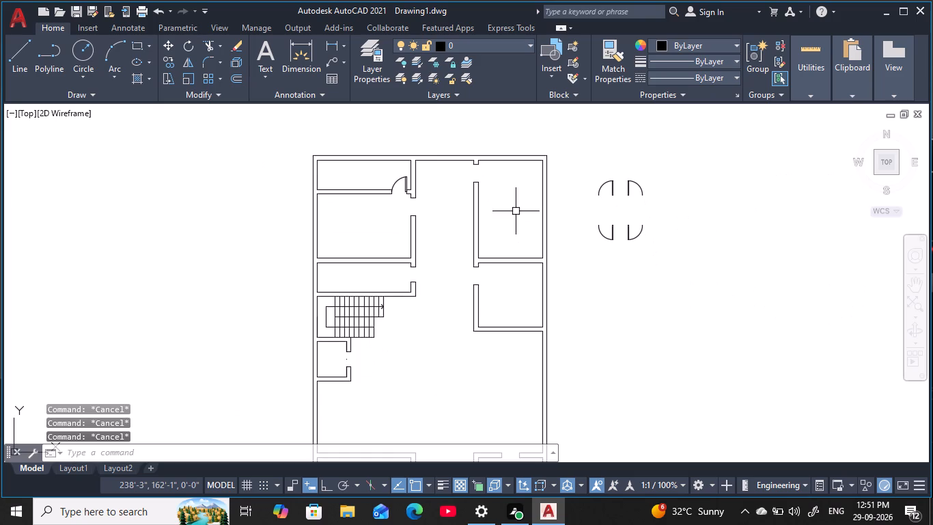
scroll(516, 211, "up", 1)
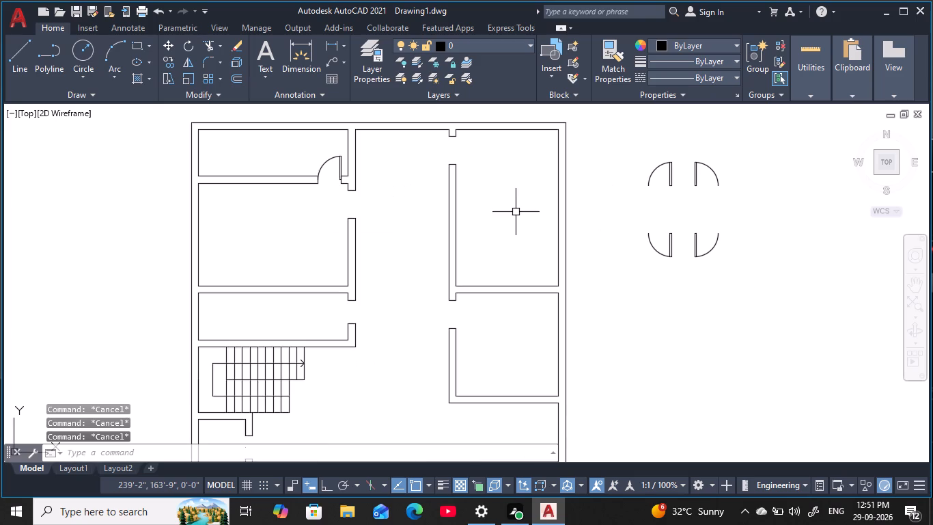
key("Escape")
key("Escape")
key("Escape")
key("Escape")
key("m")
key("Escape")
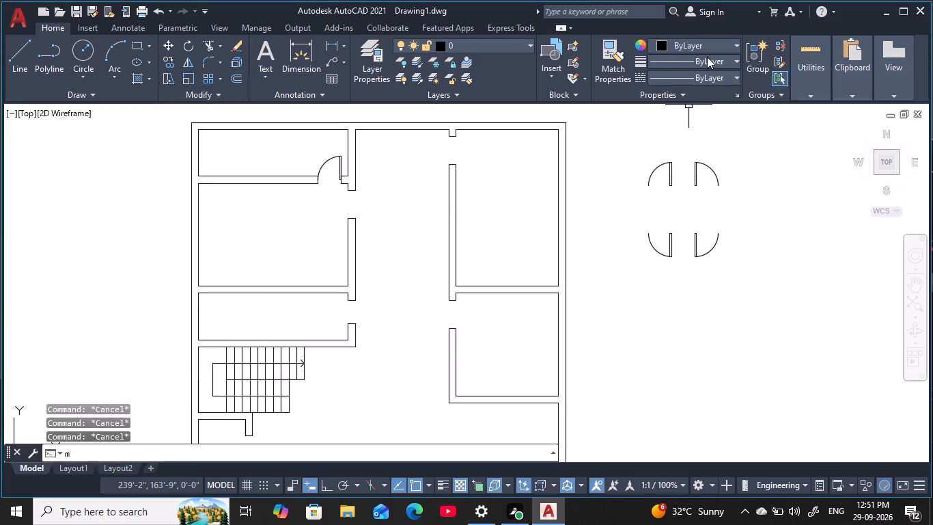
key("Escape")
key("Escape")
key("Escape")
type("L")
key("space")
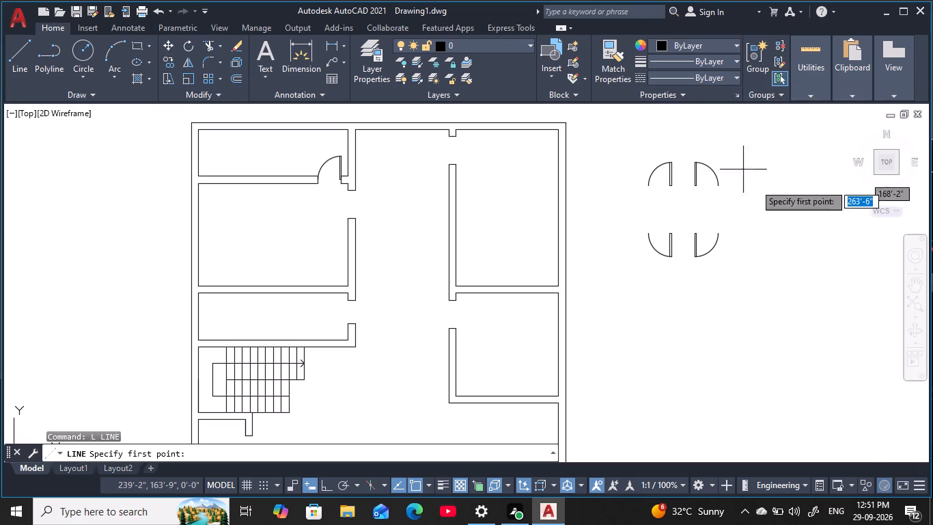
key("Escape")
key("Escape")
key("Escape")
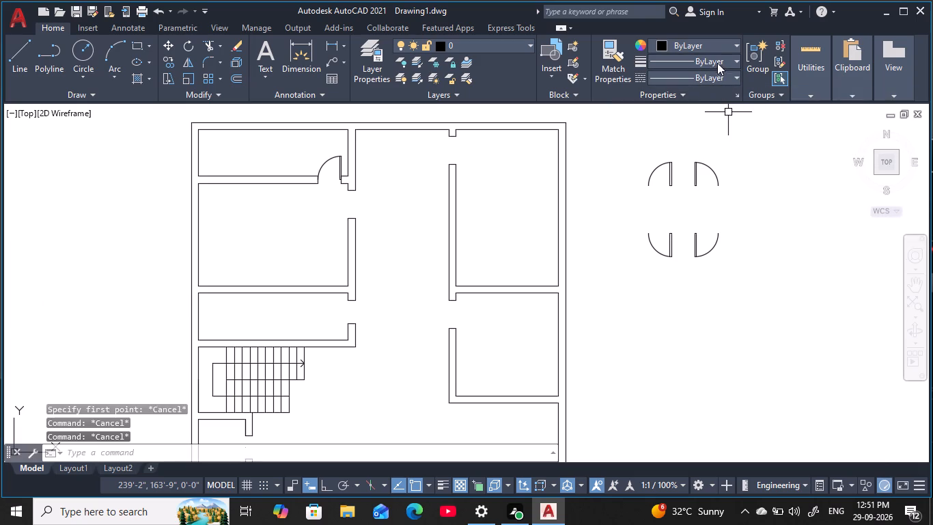
Set the current object colour to dark blue 41,49,137.
key("Escape")
left_click(718, 50)
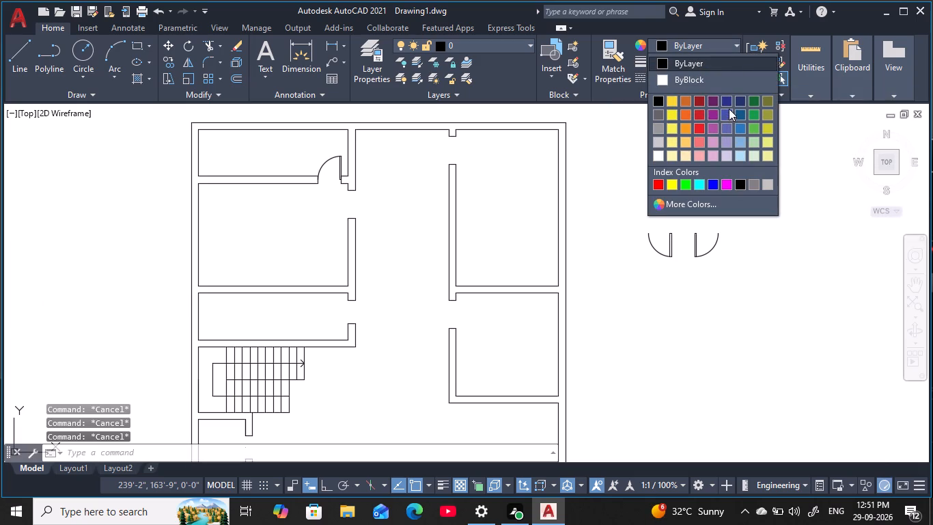
left_click(729, 101)
left_click(794, 191)
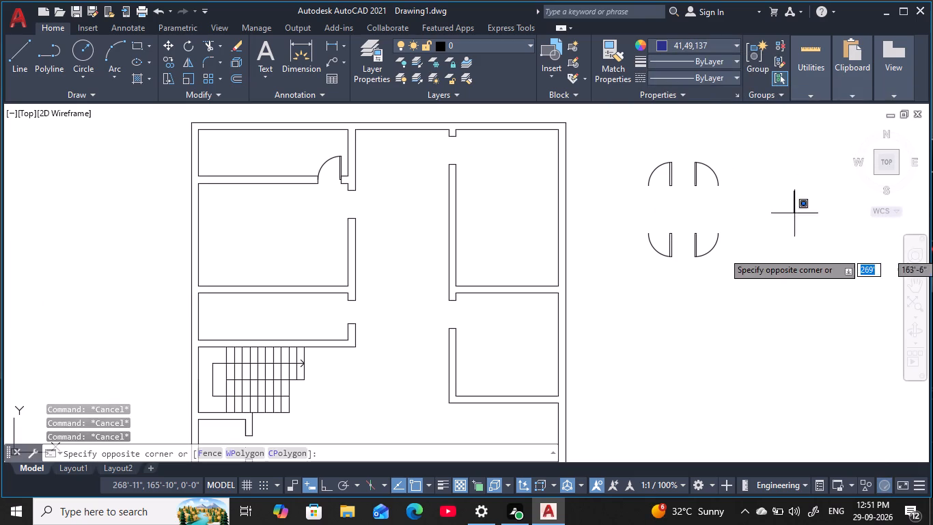
key("Escape")
key("Escape")
key("Escape")
key("Escape")
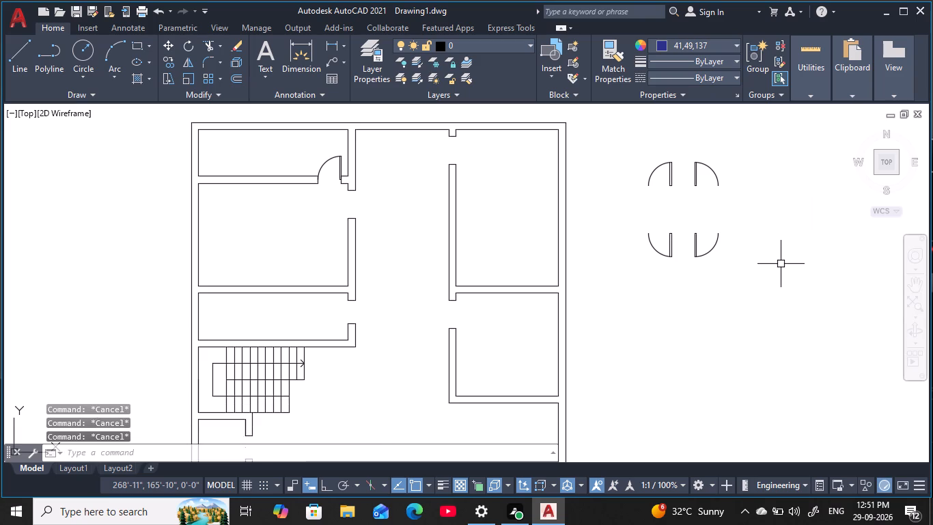
Draw a near-vertical dark blue reference line in the empty space to the right of the four door symbols.
key("l")
key("space")
left_click(785, 170)
left_click(793, 281)
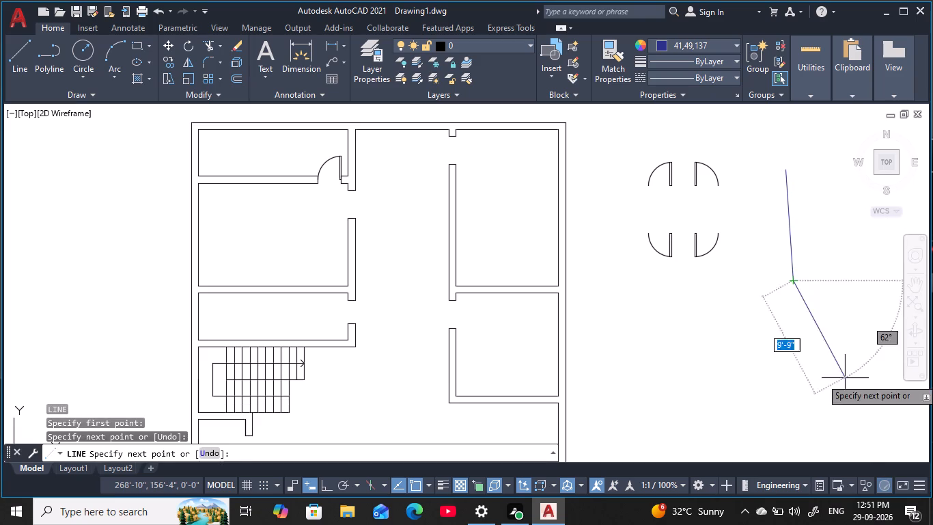
key("Escape")
key("Escape")
key("Escape")
key("Escape")
key("Escape")
key("Escape")
key("Escape")
key("Escape")
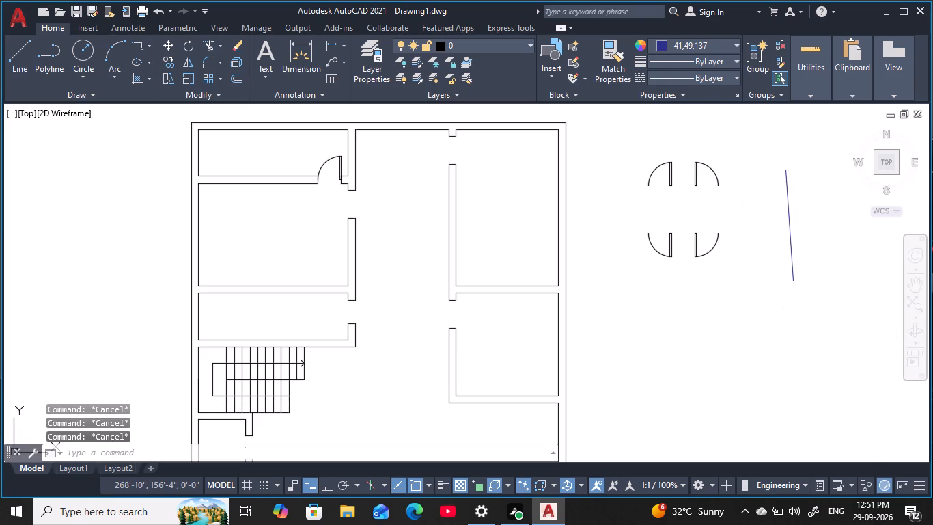
Match the properties of the dark blue line onto all four loose door symbols beside the plan.
type("MA")
key("space")
left_click(787, 218)
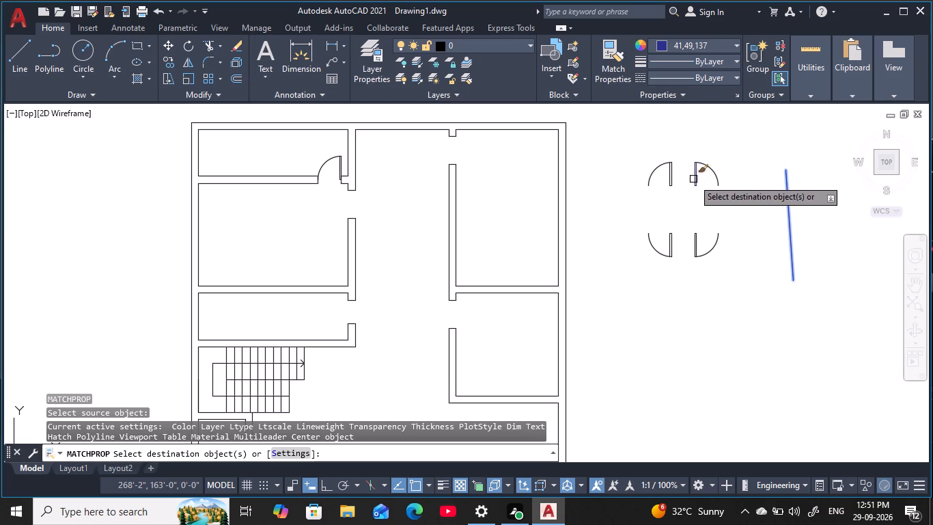
scroll(693, 179, "up", 4)
left_click_drag(727, 167, 673, 195)
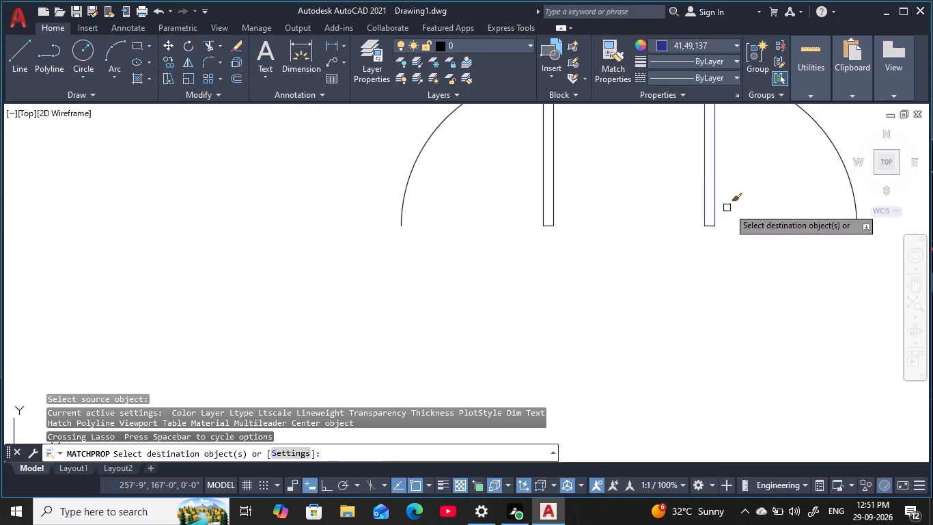
middle_click_drag(786, 202, 706, 278)
left_click_drag(792, 180, 683, 271)
middle_click_drag(684, 285, 684, 285)
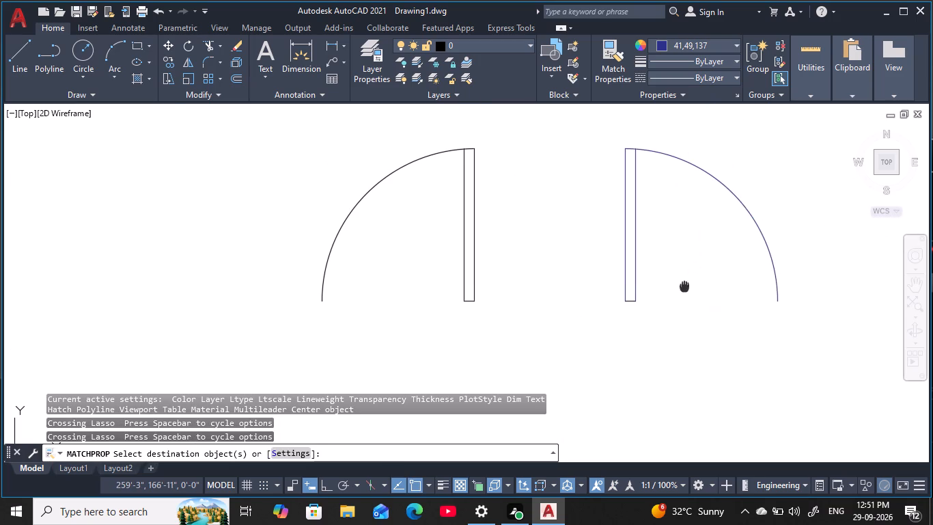
middle_click_drag(684, 285, 699, 252)
left_click_drag(503, 221, 296, 154)
scroll(499, 338, "down", 3)
middle_click_drag(506, 340, 509, 291)
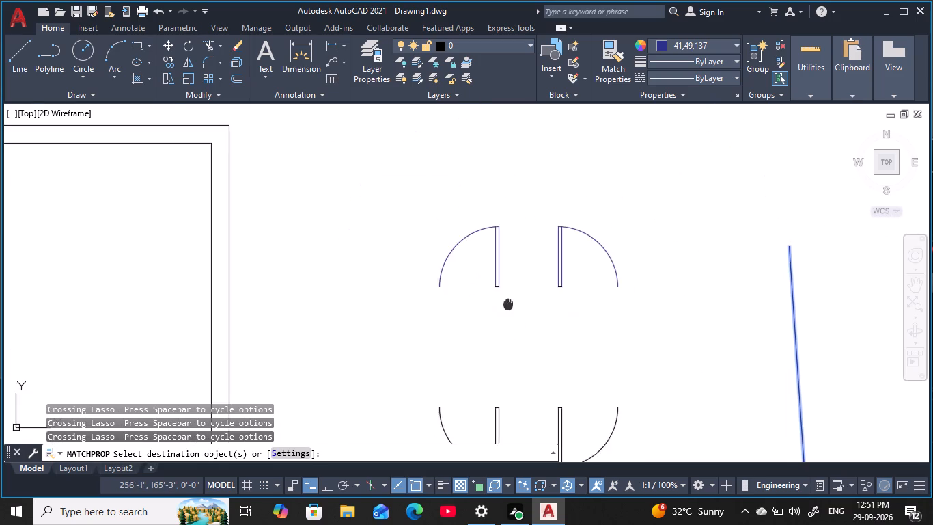
middle_click_drag(509, 291, 565, 99)
left_click_drag(588, 226, 464, 232)
left_click_drag(729, 250, 604, 219)
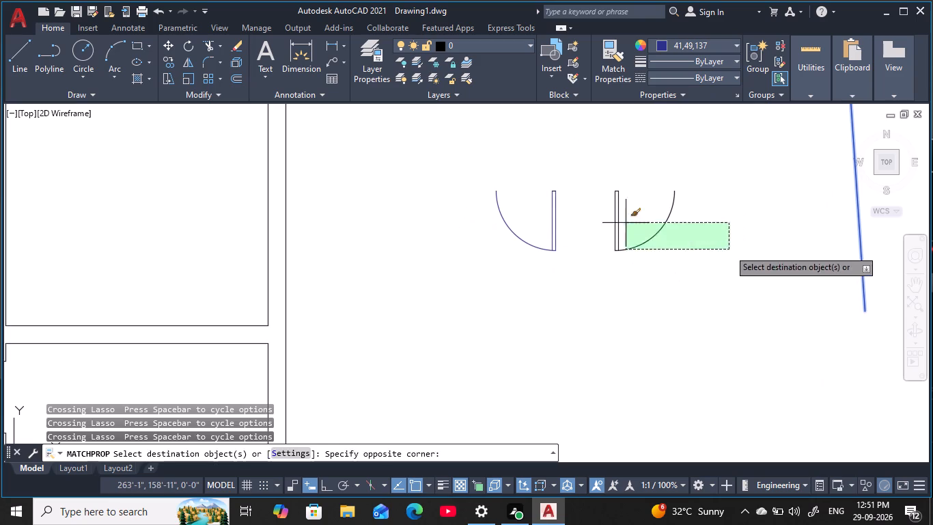
left_click_drag(604, 219, 559, 219)
key("Escape")
key("Escape")
key("Escape")
Match the dark blue line's properties onto the door placed in the top-left room's lower wall opening.
scroll(529, 228, "down", 2)
middle_click_drag(529, 228, 553, 334)
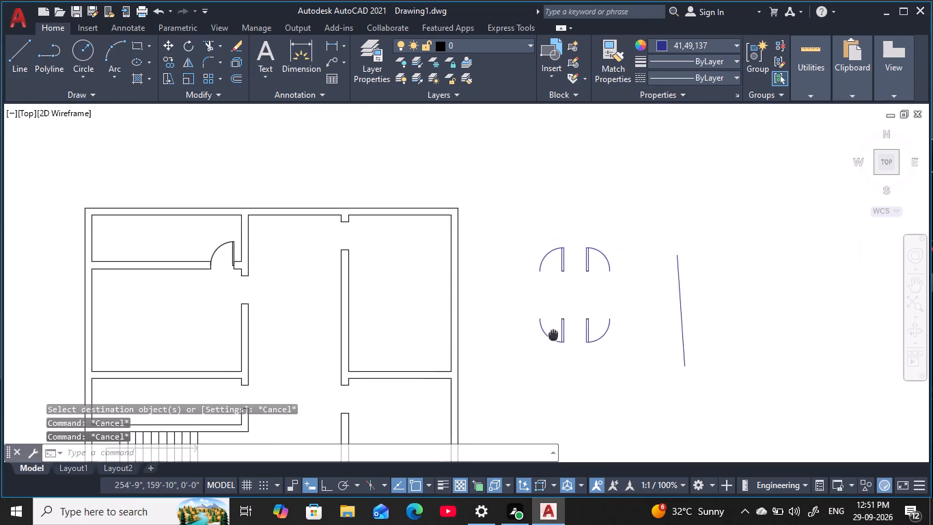
key("Escape")
key("Escape")
key("Escape")
scroll(214, 260, "up", 4)
key("Escape")
key("Escape")
key("Escape")
key("Escape")
scroll(258, 257, "down", 4)
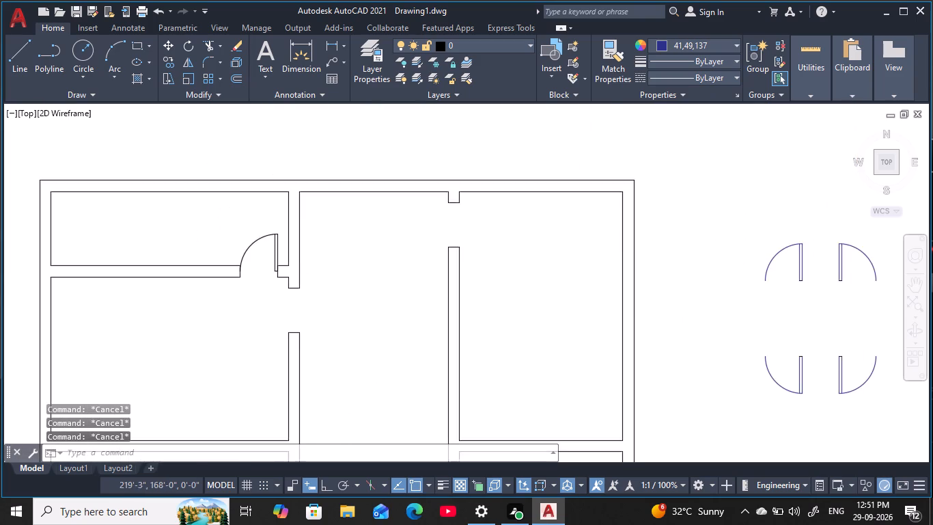
key("m")
type("A")
key("space")
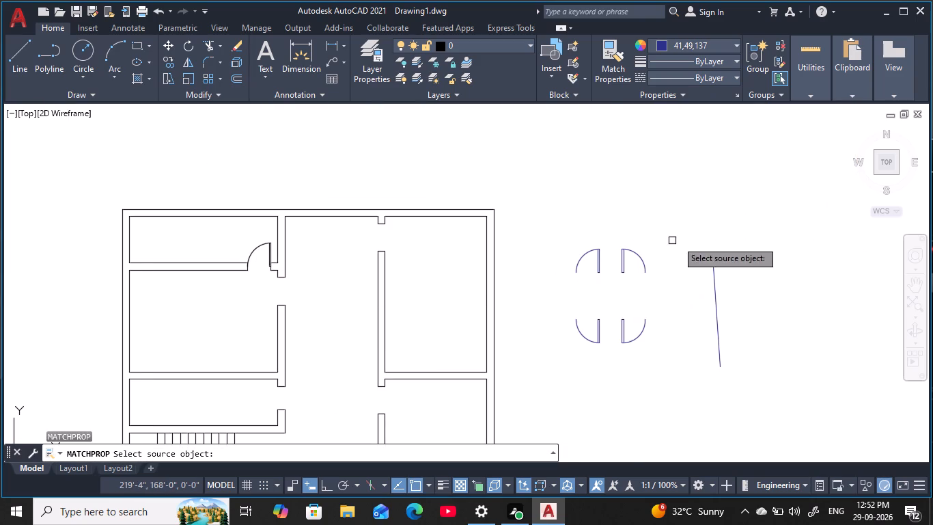
left_click(715, 310)
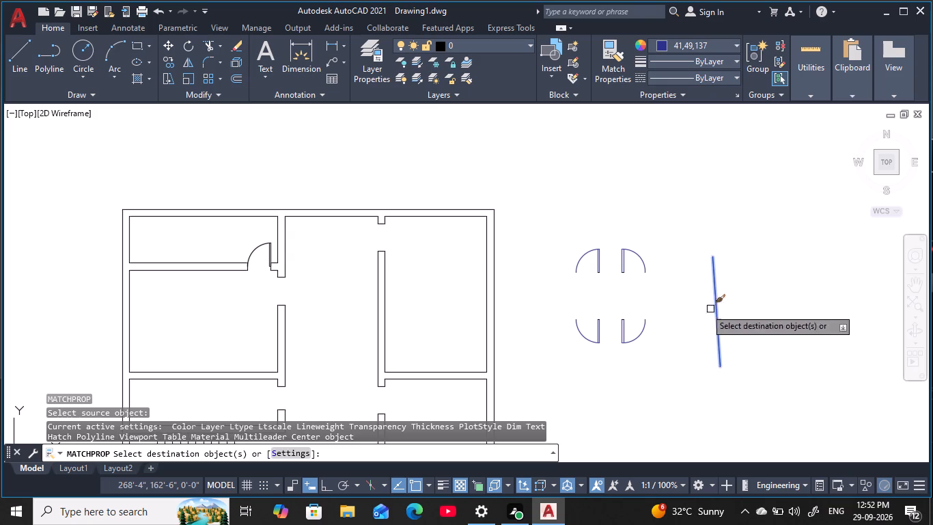
scroll(262, 259, "up", 4)
left_click_drag(318, 234, 306, 230)
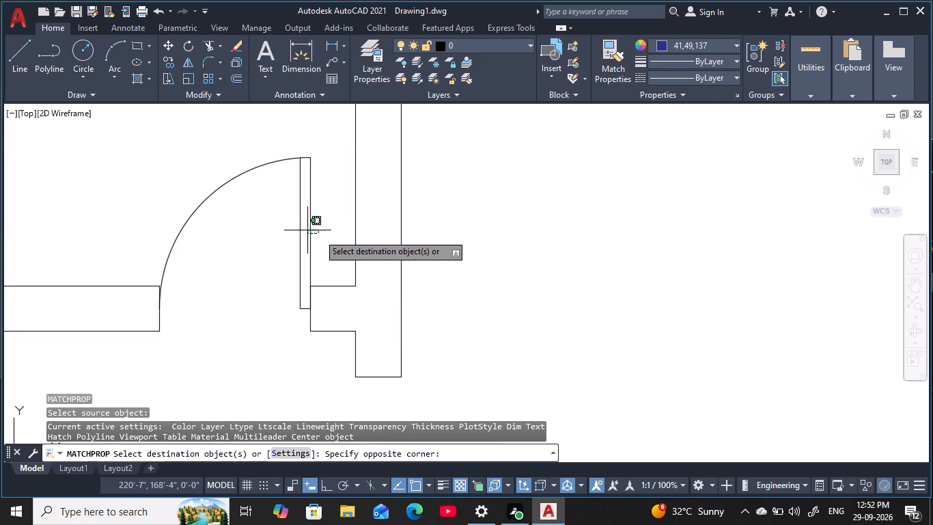
left_click_drag(306, 230, 145, 198)
scroll(195, 263, "down", 2)
middle_click_drag(203, 271, 268, 241)
key("Escape")
key("Escape")
key("Escape")
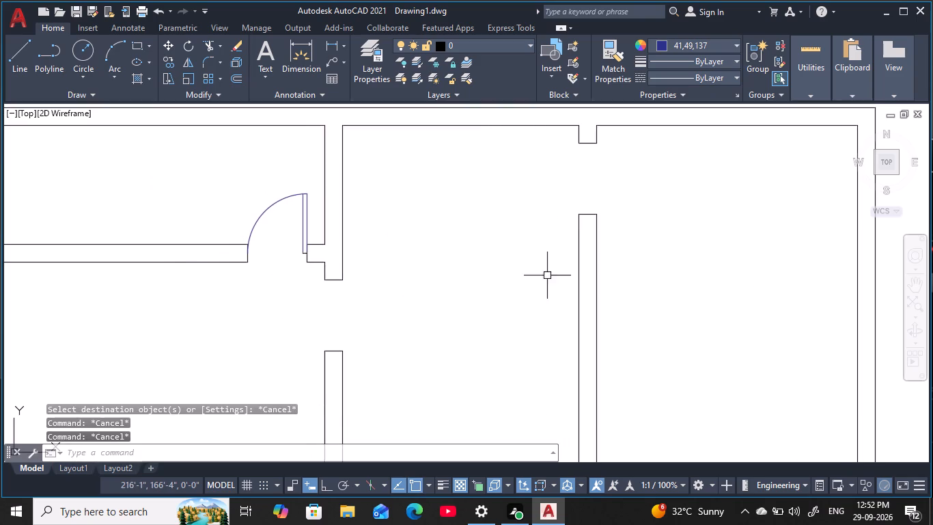
Set the current object colour to yellow 241,235,31.
scroll(555, 274, "down", 1)
middle_click_drag(555, 274, 426, 263)
scroll(432, 263, "down", 1)
key("Escape")
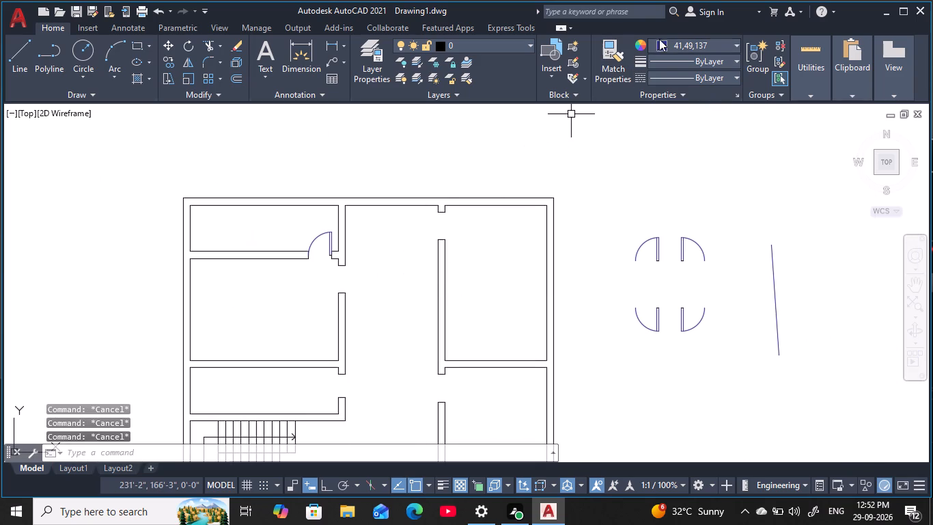
left_click(677, 42)
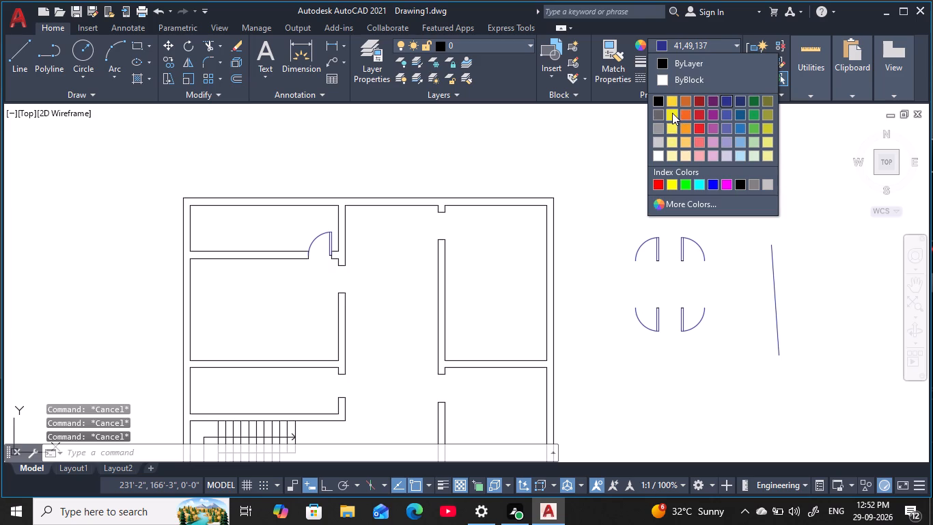
left_click(672, 113)
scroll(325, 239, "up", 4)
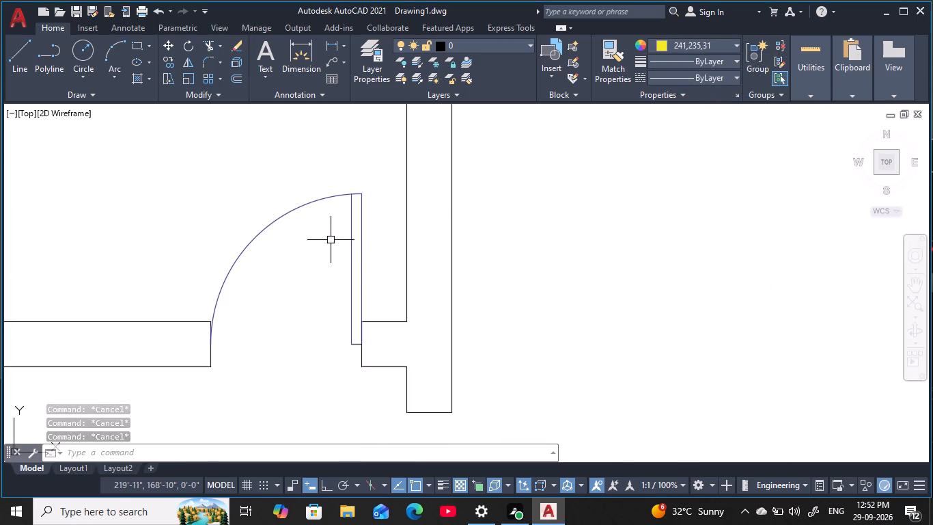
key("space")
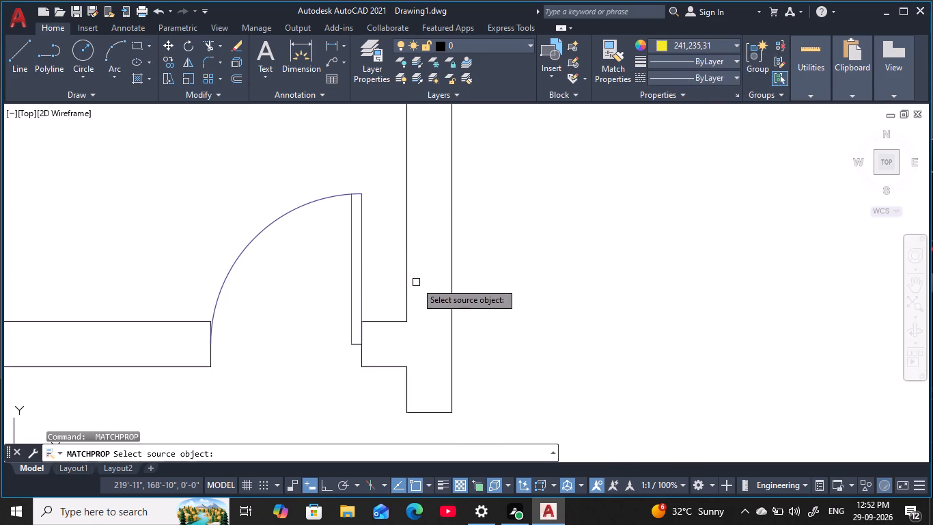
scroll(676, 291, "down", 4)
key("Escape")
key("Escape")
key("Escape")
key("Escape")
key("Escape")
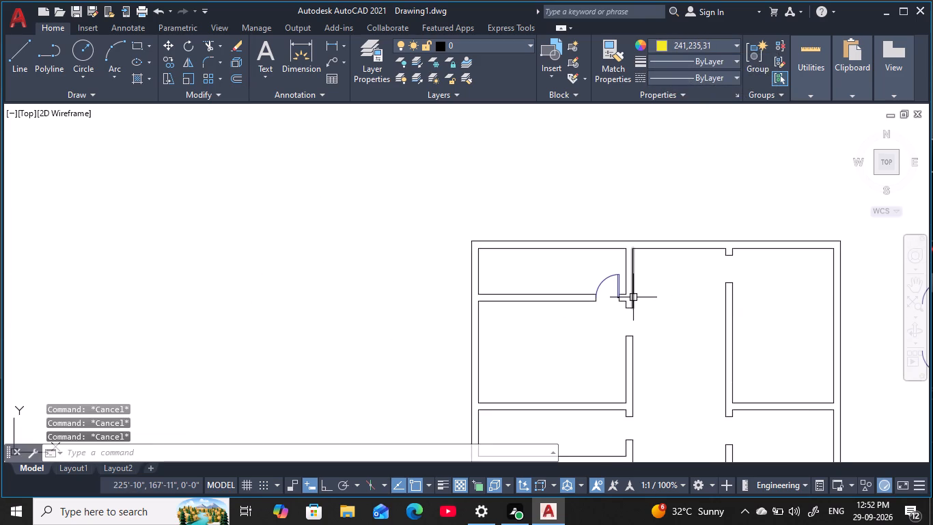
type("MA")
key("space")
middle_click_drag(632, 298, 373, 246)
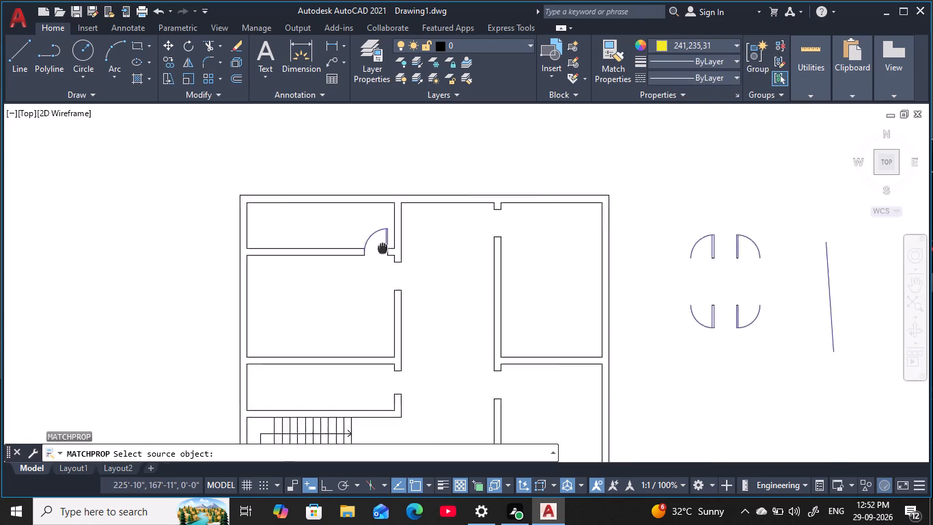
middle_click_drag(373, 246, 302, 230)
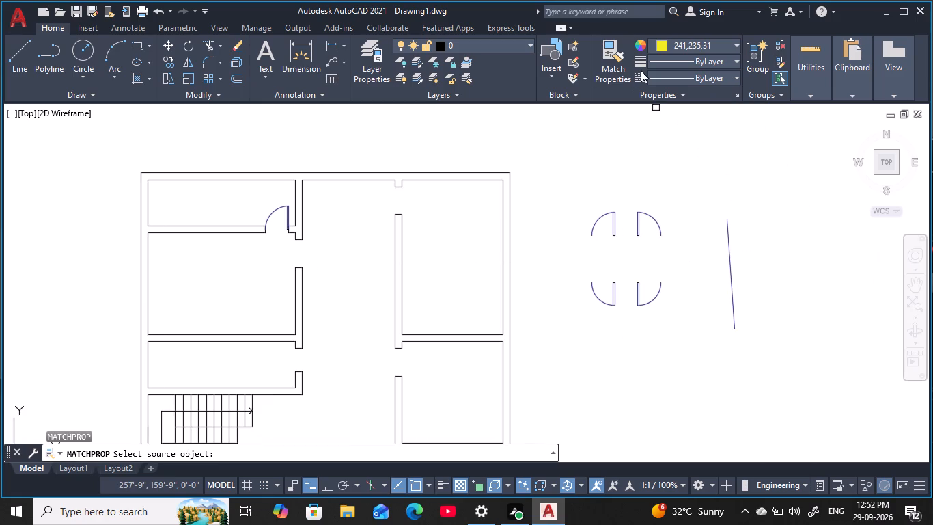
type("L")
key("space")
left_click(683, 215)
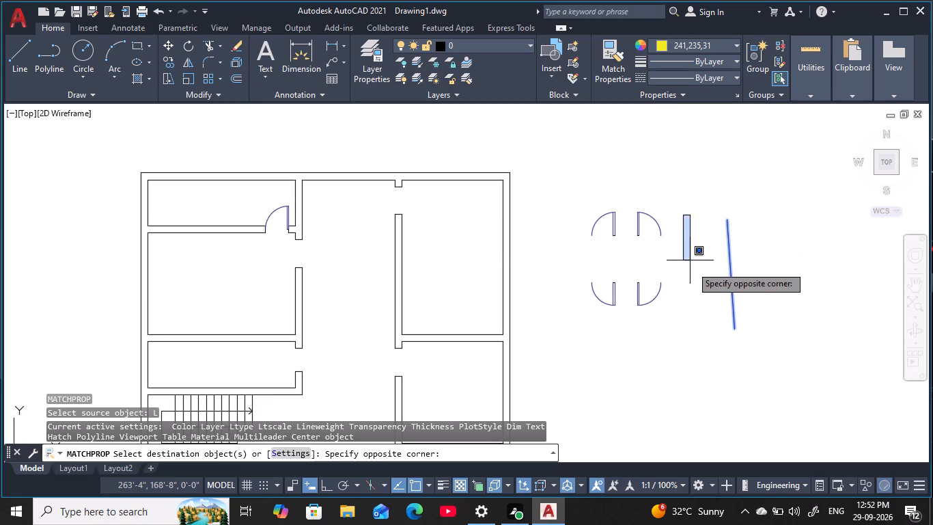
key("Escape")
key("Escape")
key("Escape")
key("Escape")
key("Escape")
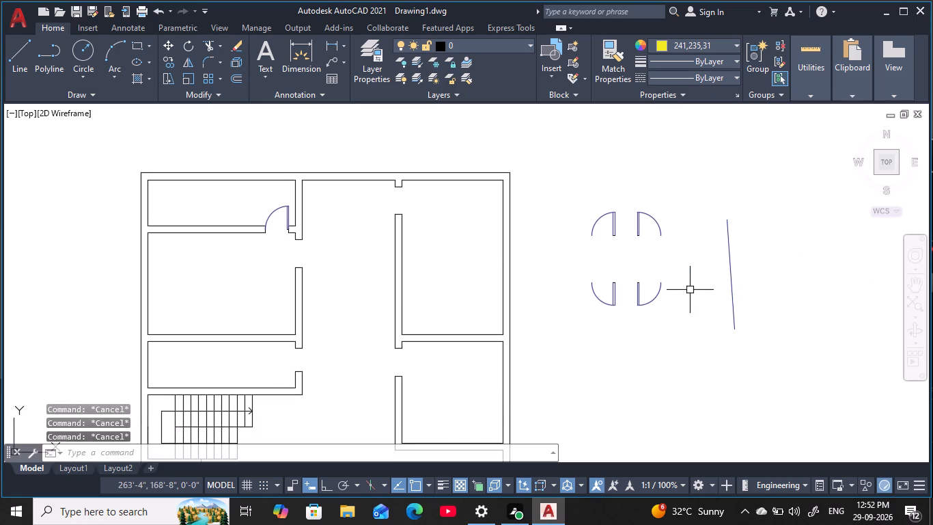
Draw a near-vertical yellow reference line between the loose door symbols and the dark blue line.
key("l")
key("space")
left_click_drag(702, 208, 700, 301)
left_click(697, 305)
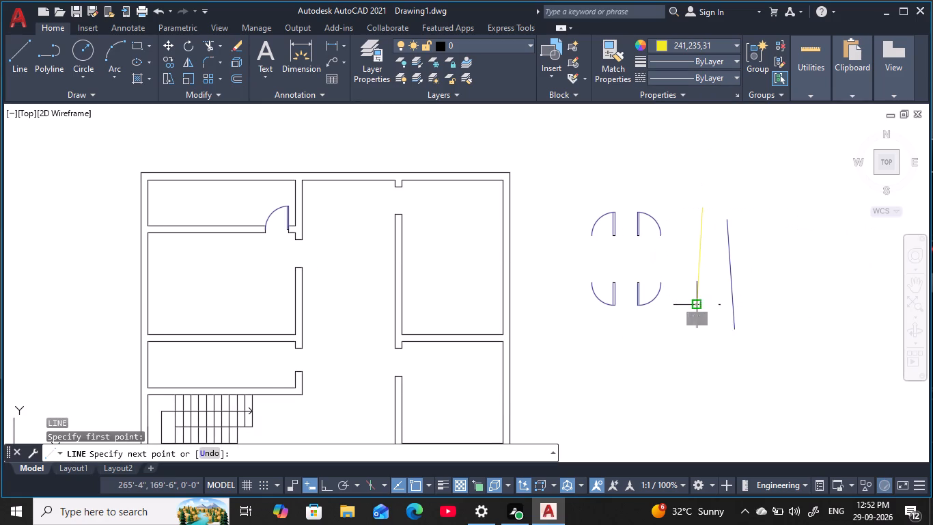
key("Escape")
key("Escape")
key("Escape")
key("Escape")
key("Escape")
key("Escape")
key("Escape")
key("Escape")
key("Escape")
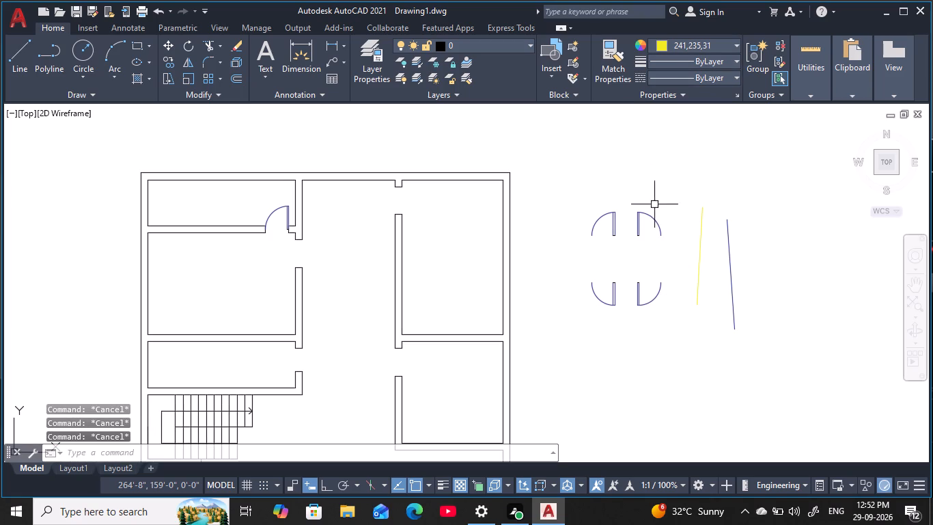
key("Escape")
key("Escape")
Match the yellow reference line's properties onto all four loose door symbols beside the plan.
key("m")
type("A")
key("space")
left_click(701, 262)
left_click_drag(679, 218, 579, 217)
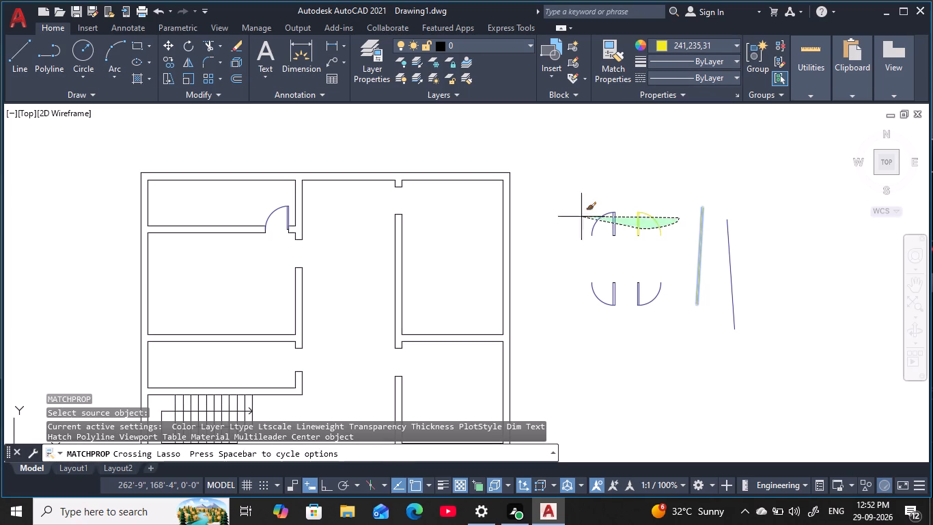
left_click_drag(579, 217, 564, 215)
left_click_drag(681, 317, 556, 282)
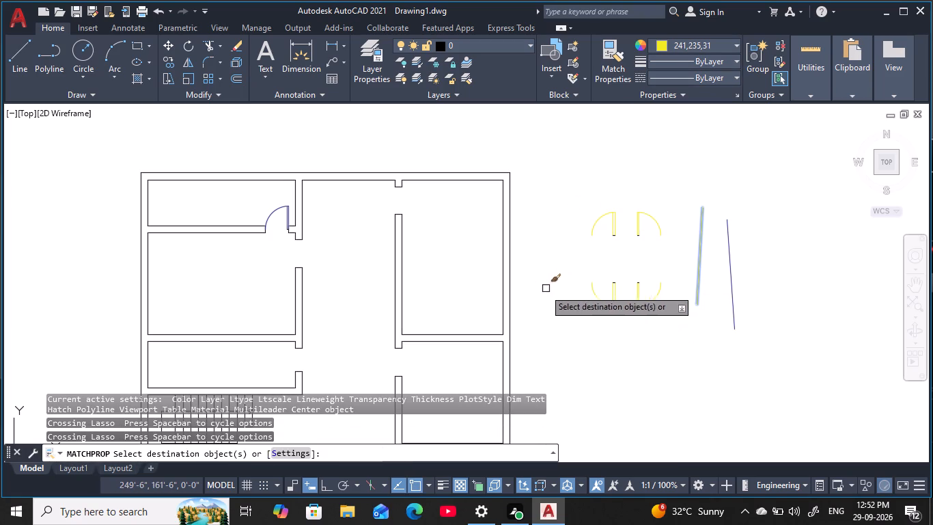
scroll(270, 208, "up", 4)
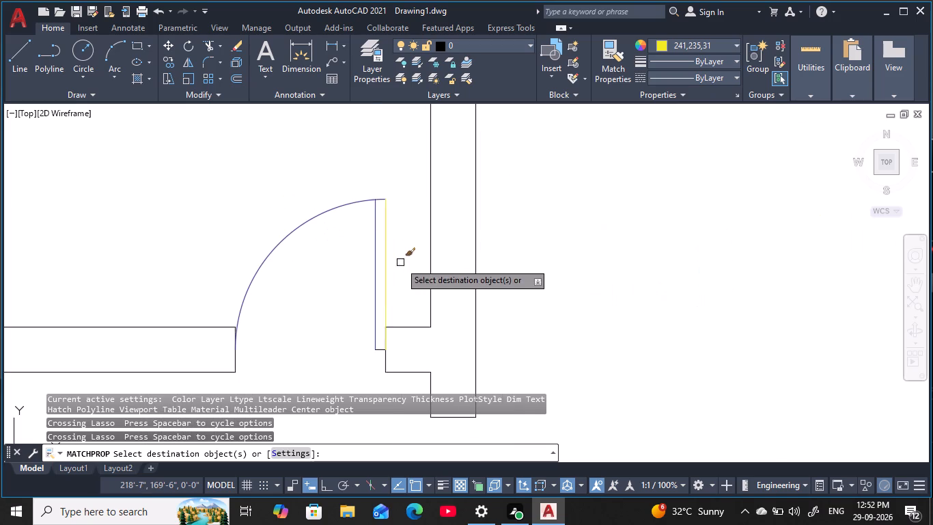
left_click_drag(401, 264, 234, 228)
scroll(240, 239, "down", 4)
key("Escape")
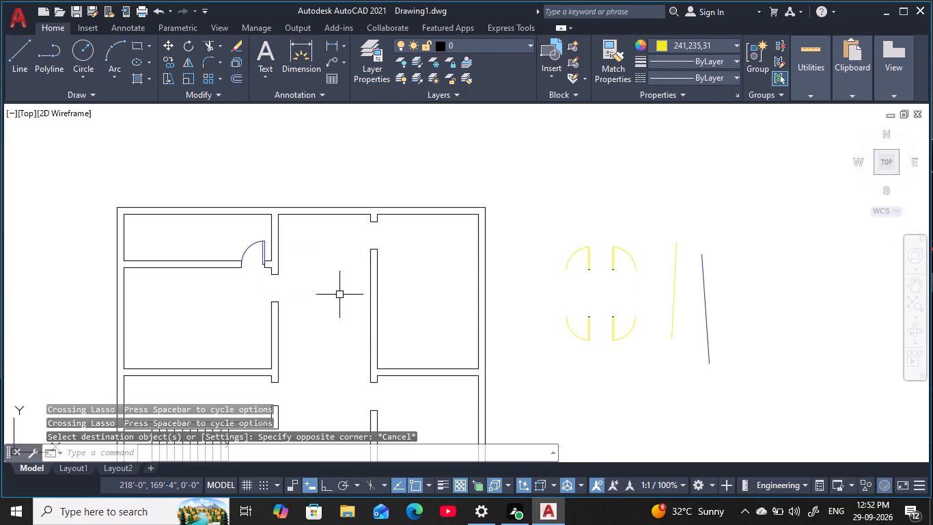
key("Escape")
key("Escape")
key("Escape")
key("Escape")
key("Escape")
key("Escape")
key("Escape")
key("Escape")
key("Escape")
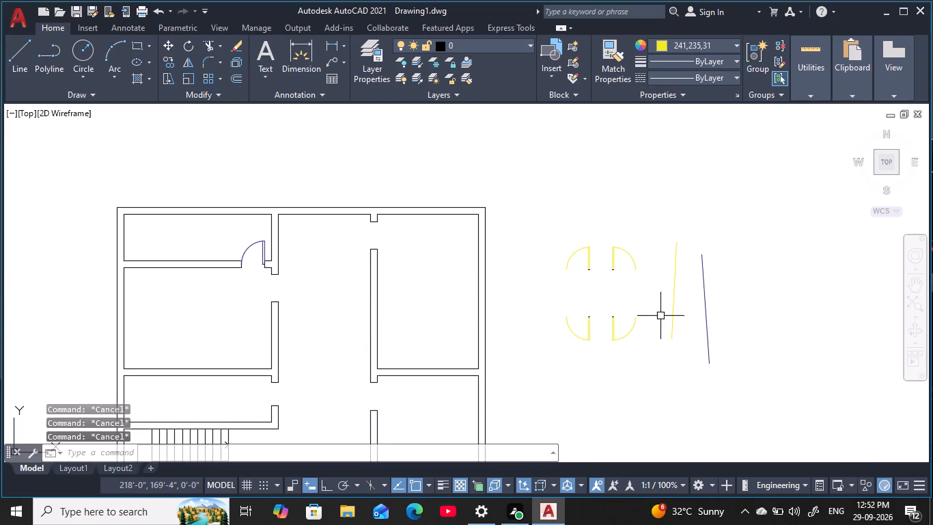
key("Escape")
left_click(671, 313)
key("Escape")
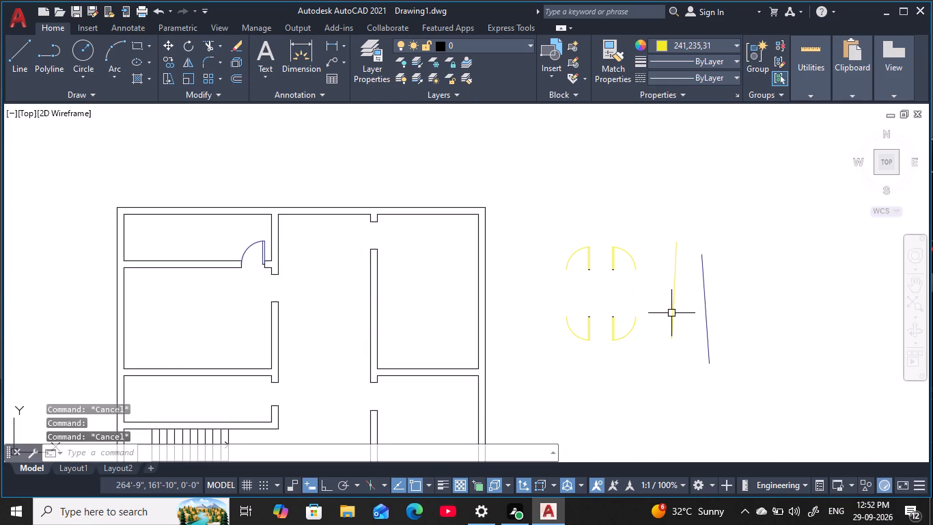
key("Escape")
Match the yellow reference line's properties onto the door placed in the top-left room's lower wall opening.
key("m")
key("a")
key("space")
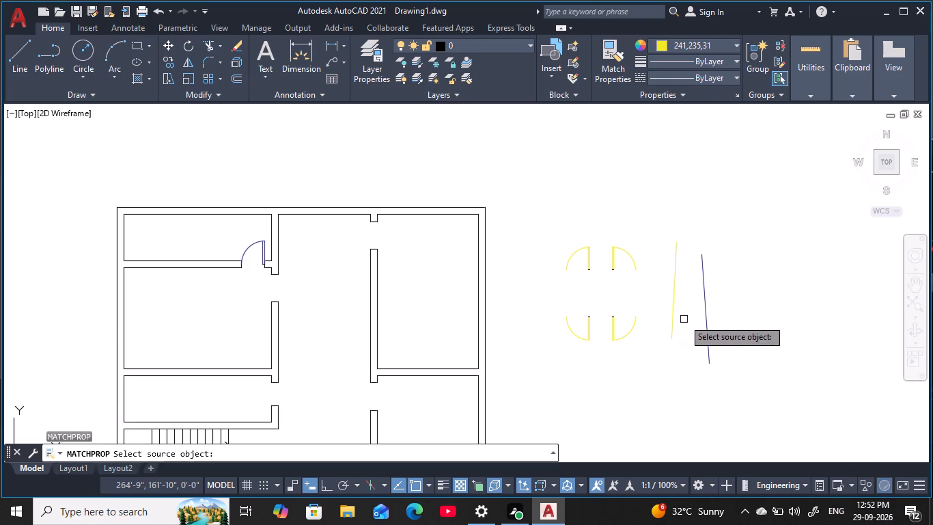
left_click(673, 320)
scroll(254, 250, "up", 2)
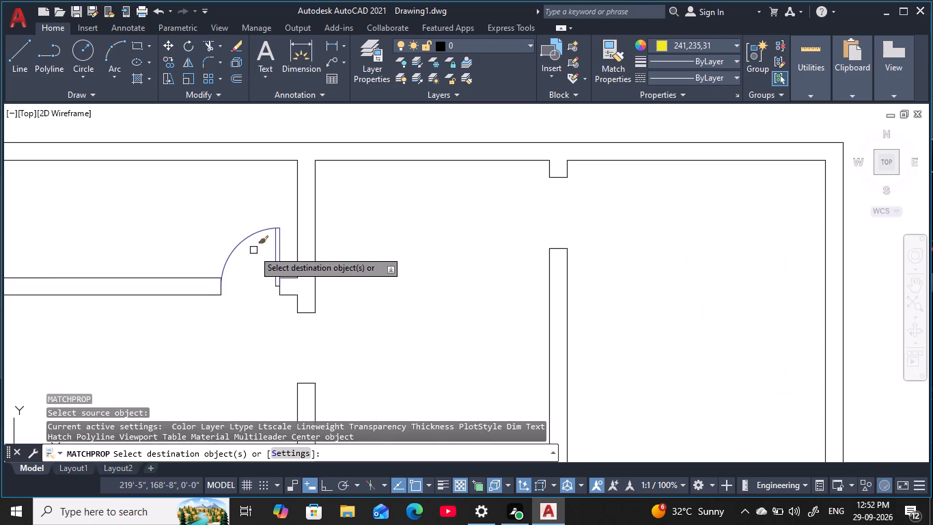
left_click_drag(286, 255, 184, 246)
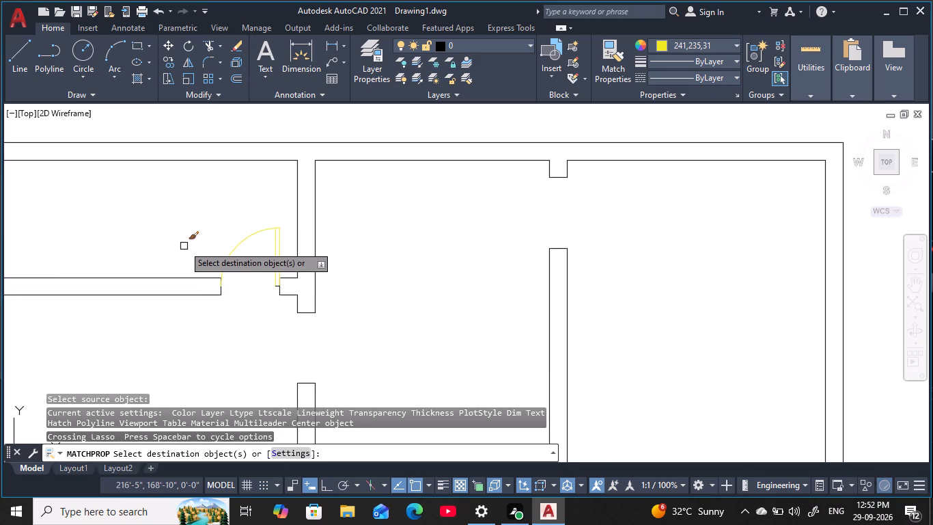
key("Escape")
key("Escape")
key("Escape")
key("Escape")
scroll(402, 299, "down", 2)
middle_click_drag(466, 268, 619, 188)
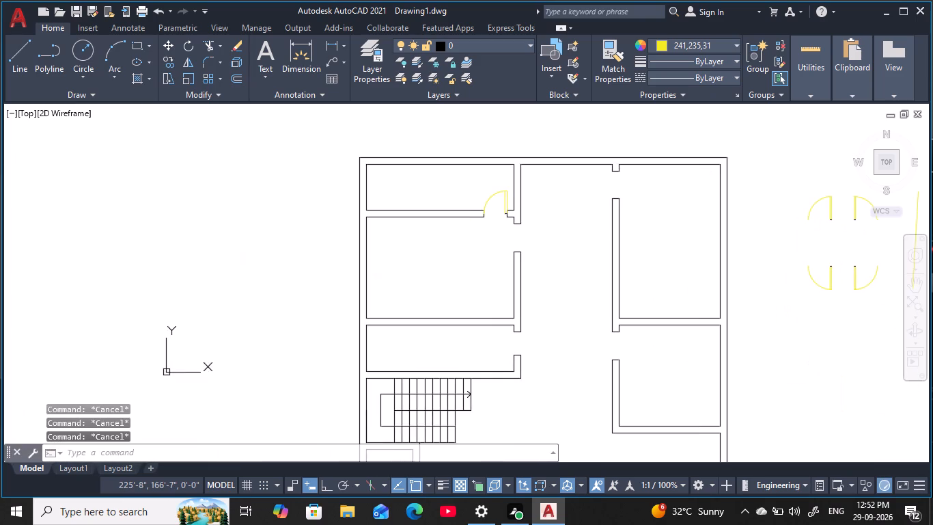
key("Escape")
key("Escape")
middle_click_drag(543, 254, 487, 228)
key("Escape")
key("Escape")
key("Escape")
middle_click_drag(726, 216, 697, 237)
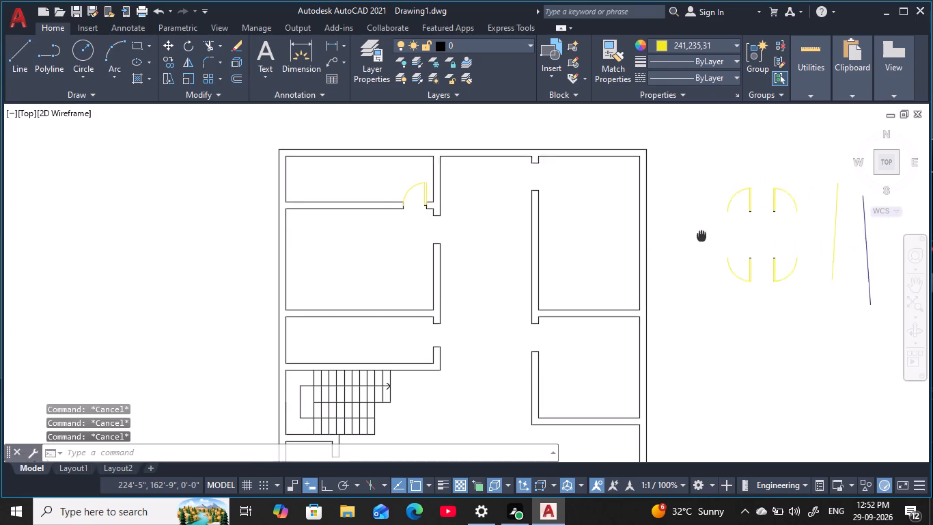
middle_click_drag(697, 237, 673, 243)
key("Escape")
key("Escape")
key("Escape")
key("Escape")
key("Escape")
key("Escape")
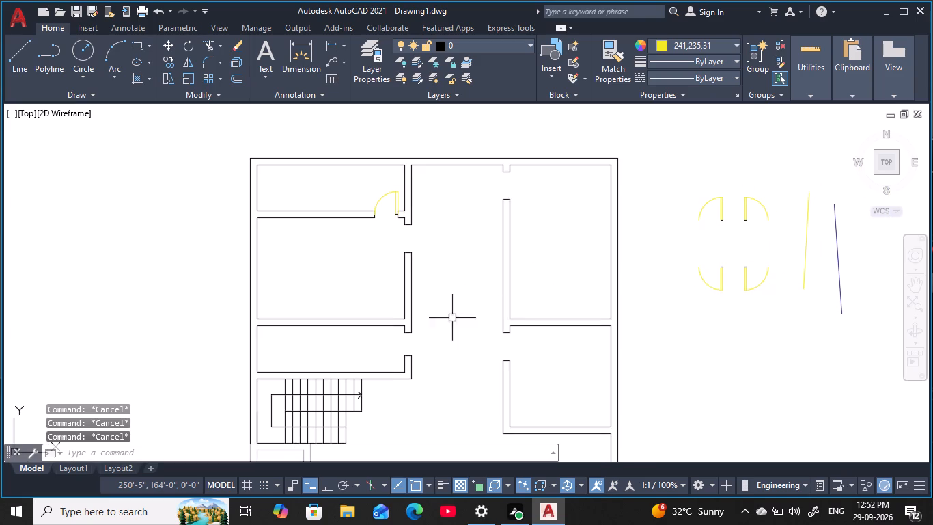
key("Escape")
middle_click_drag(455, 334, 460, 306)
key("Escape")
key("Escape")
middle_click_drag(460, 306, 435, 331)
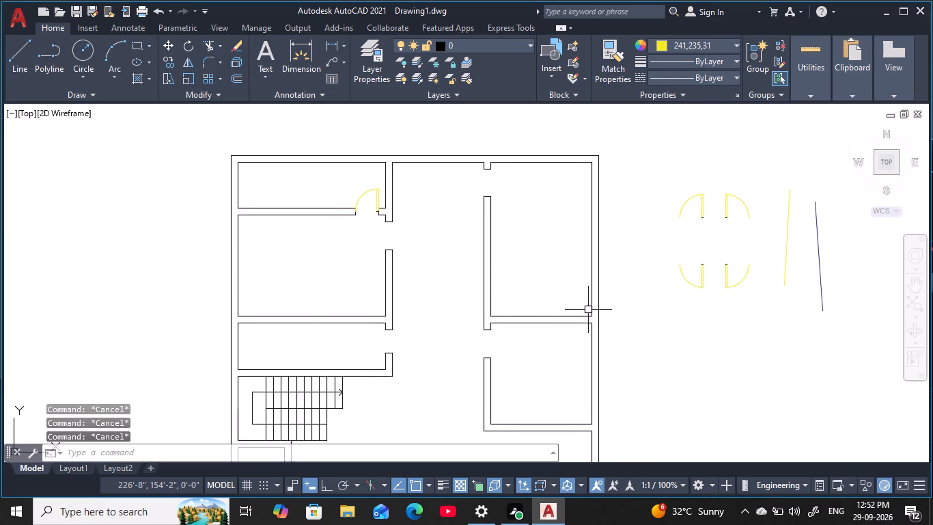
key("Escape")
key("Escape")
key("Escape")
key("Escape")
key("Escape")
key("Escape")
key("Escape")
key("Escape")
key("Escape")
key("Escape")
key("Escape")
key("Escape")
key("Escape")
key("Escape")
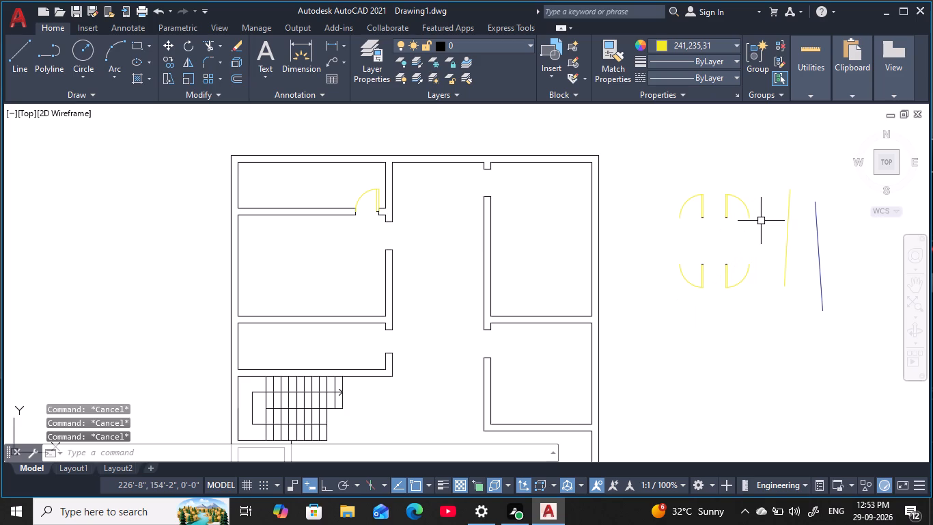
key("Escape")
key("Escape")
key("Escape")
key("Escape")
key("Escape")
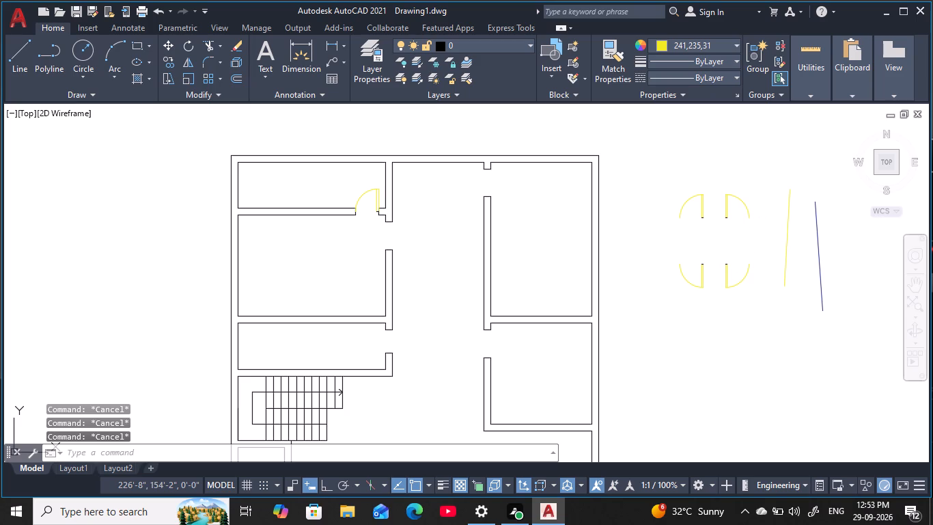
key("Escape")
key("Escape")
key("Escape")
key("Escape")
Move the lower-right loose door symbol by its arc end to the free space below the other loose doors.
left_click(766, 314)
left_click(721, 249)
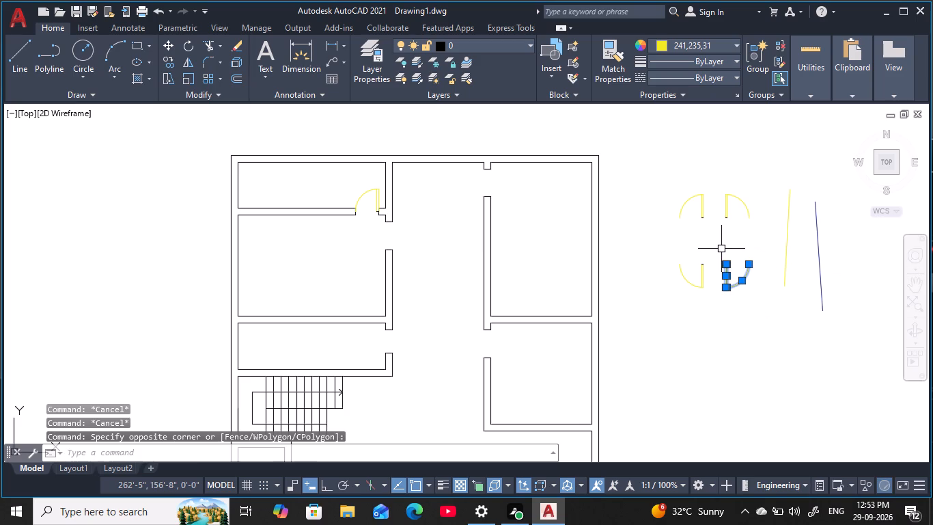
type("M")
key("space")
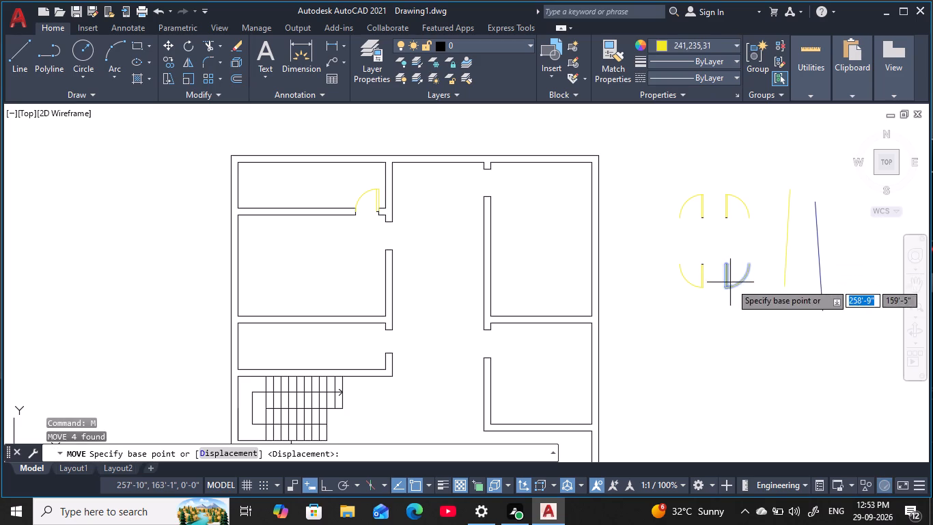
left_click(751, 267)
left_click(695, 338)
key("Escape")
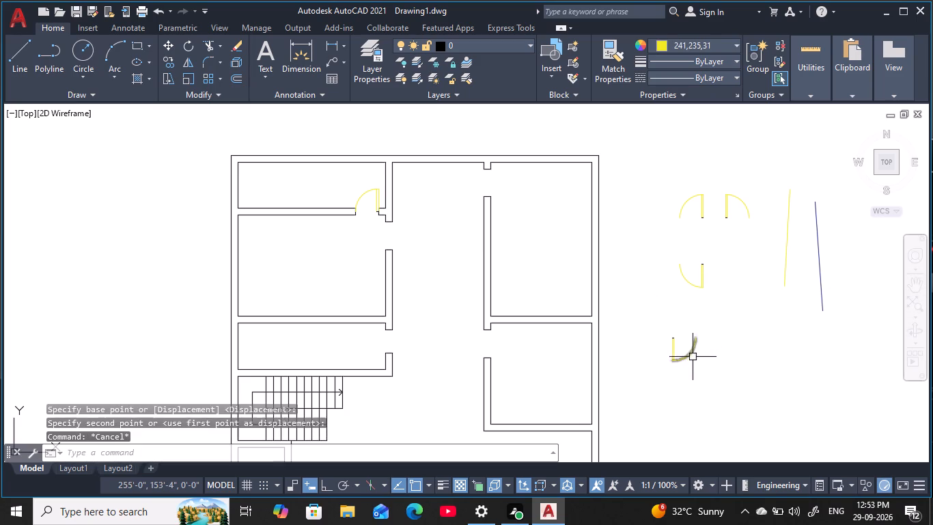
key("Escape")
key("Escape")
key("Escape")
key("Escape")
Rotate the moved door symbol 270° about its arc end, with Ortho on.
left_click(720, 388)
left_click(651, 314)
key("r")
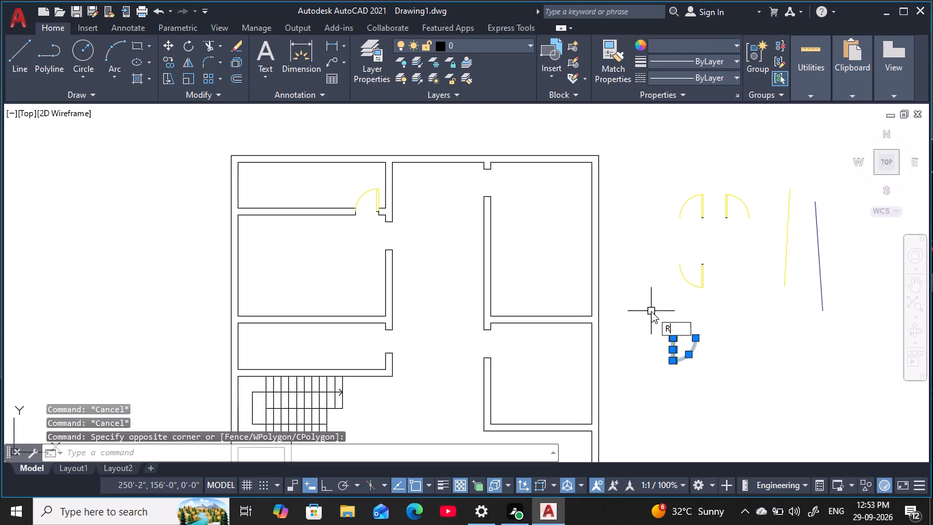
key("o")
key("space")
left_click(698, 341)
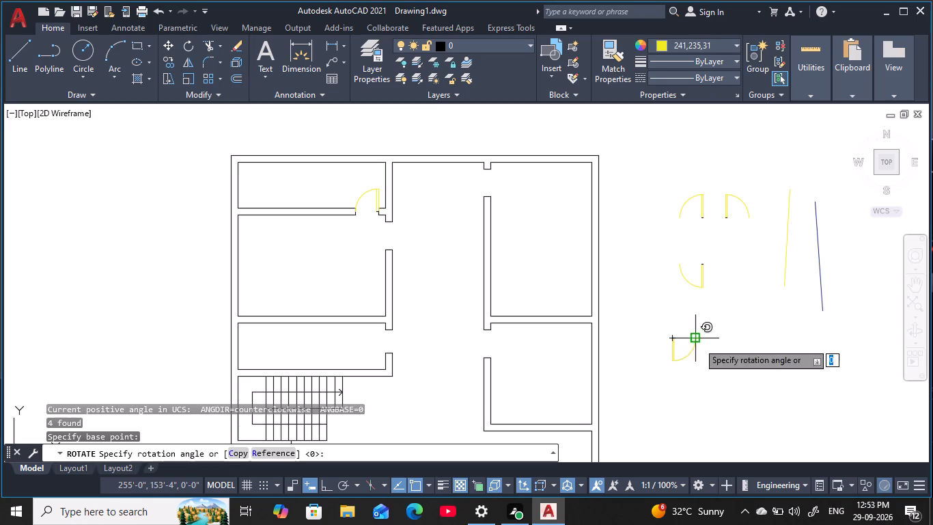
key("F8")
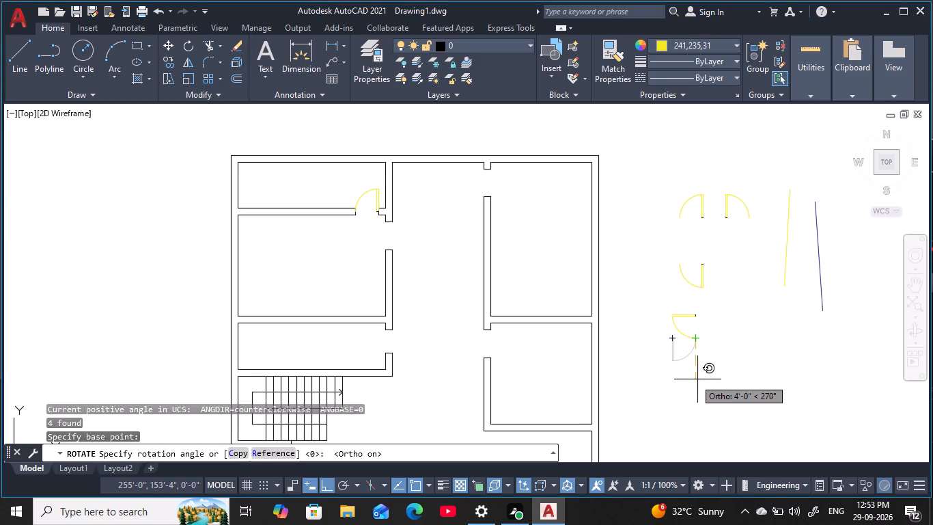
left_click(708, 380)
key("Escape")
key("Escape")
key("Escape")
key("Escape")
key("Escape")
Copy the rotated door by its arc end onto the lower jamb's midpoint in the right-wall opening of the room above the staircase.
left_click_drag(716, 373, 716, 359)
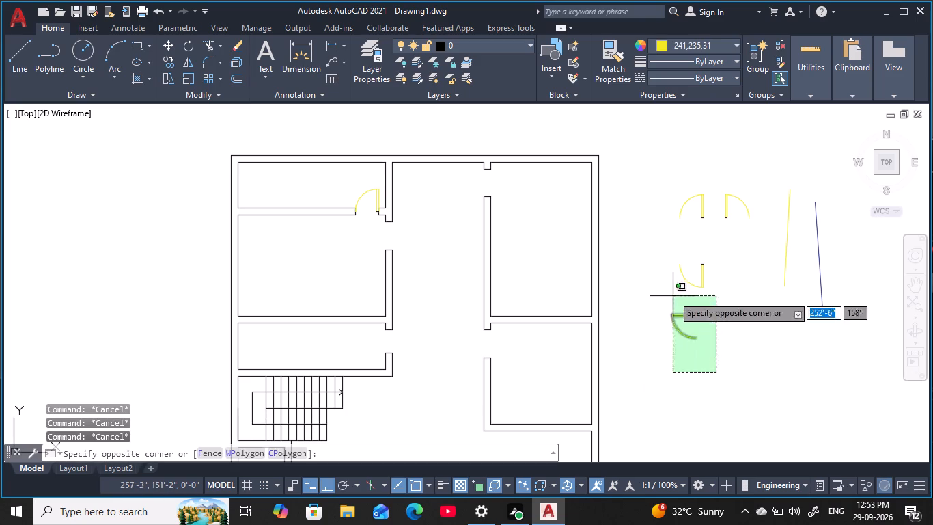
left_click(673, 295)
type("CO")
key("space")
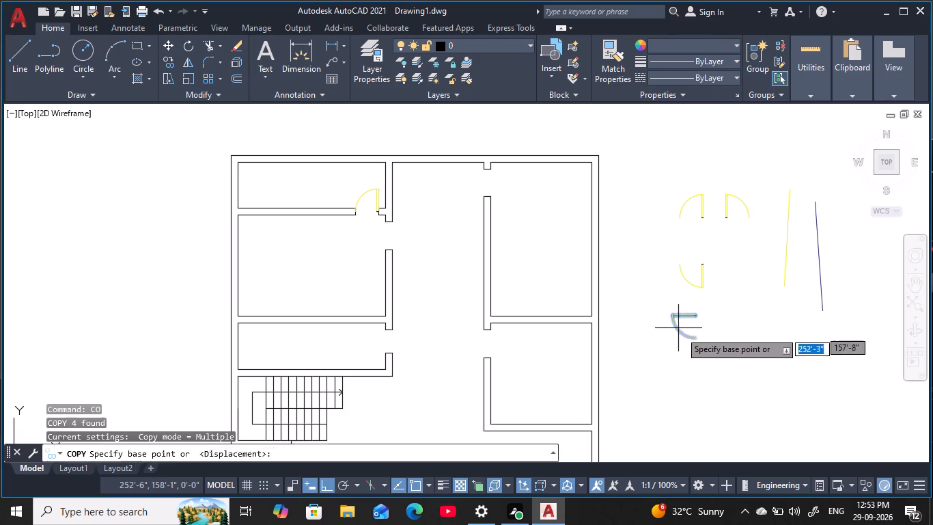
left_click(699, 340)
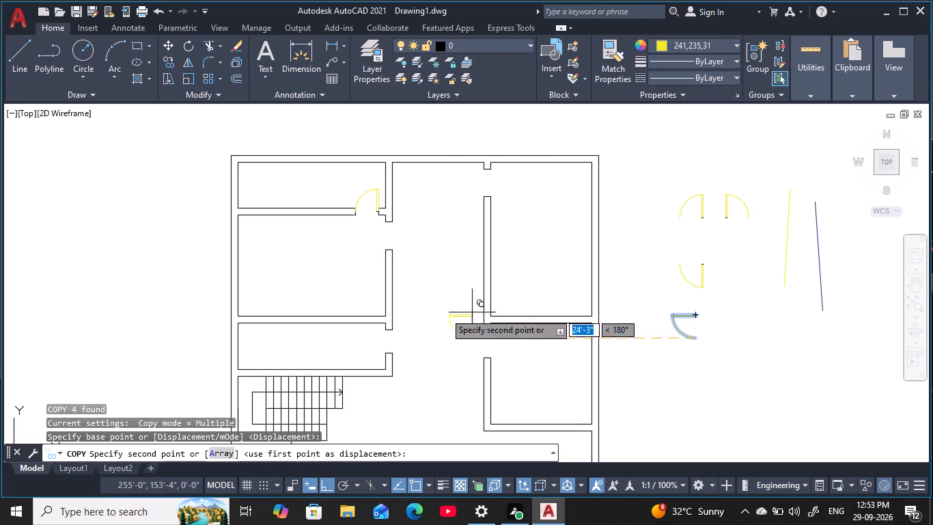
key("F9")
key("F9")
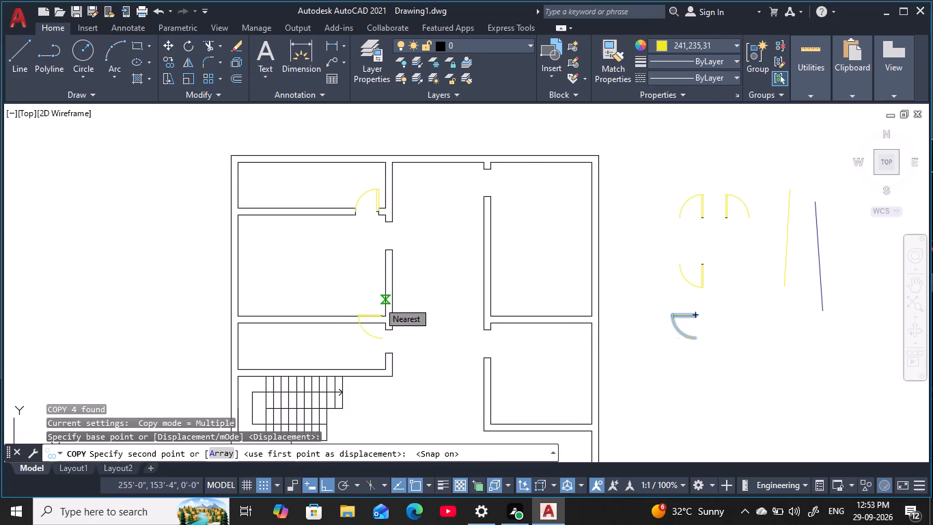
key("F8")
scroll(391, 336, "up", 3)
scroll(389, 360, "down", 2)
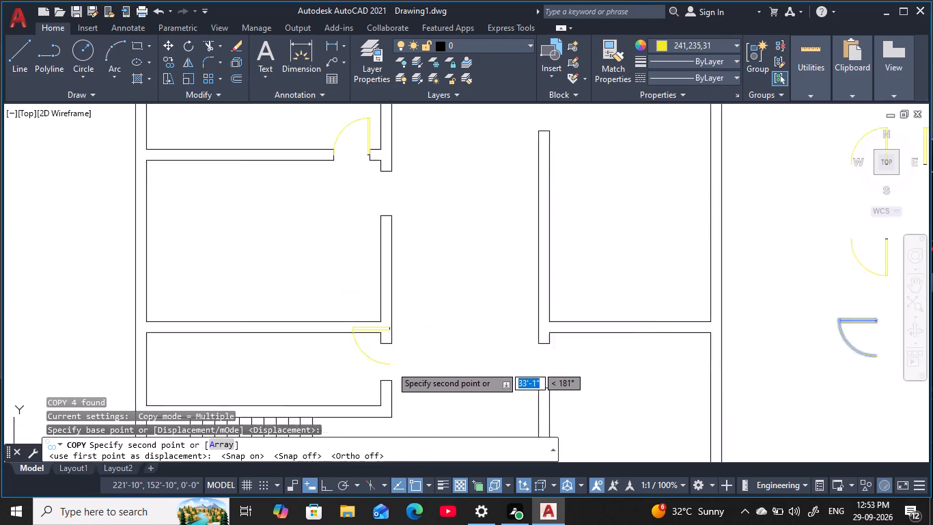
scroll(391, 366, "down", 1)
middle_click_drag(393, 366, 419, 304)
scroll(415, 314, "up", 3)
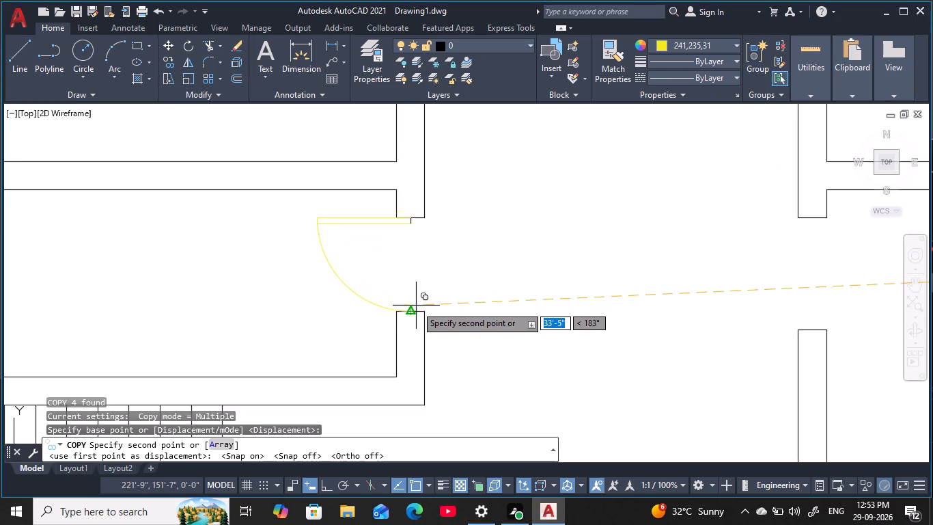
left_click(410, 309)
scroll(535, 225, "down", 2)
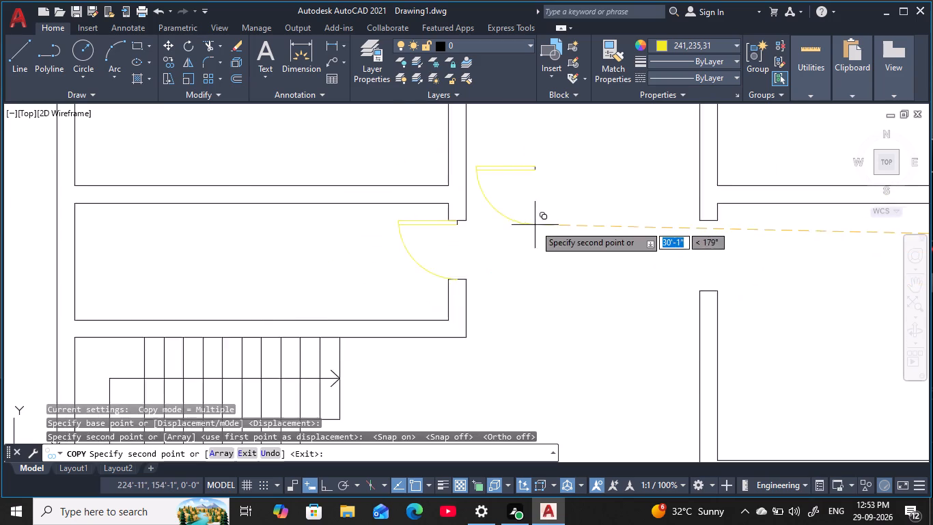
middle_click_drag(533, 252, 508, 340)
scroll(527, 269, "down", 2)
middle_click_drag(540, 377, 537, 351)
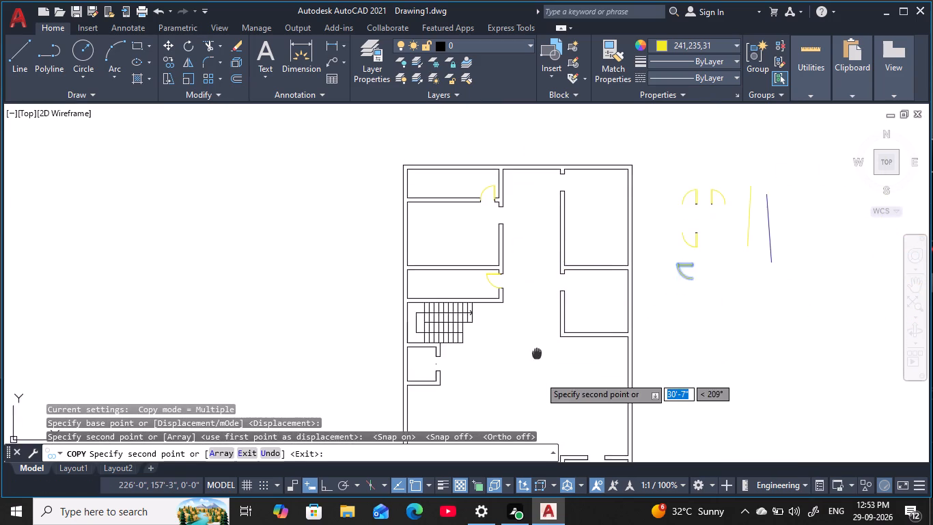
middle_click_drag(537, 351, 549, 246)
middle_click_drag(538, 325, 511, 254)
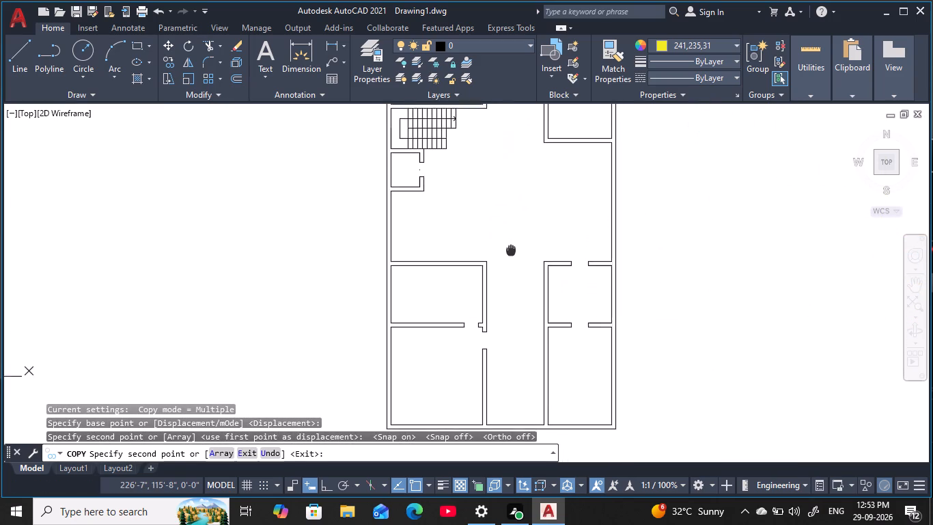
middle_click_drag(511, 254, 471, 385)
middle_click_drag(470, 250, 479, 297)
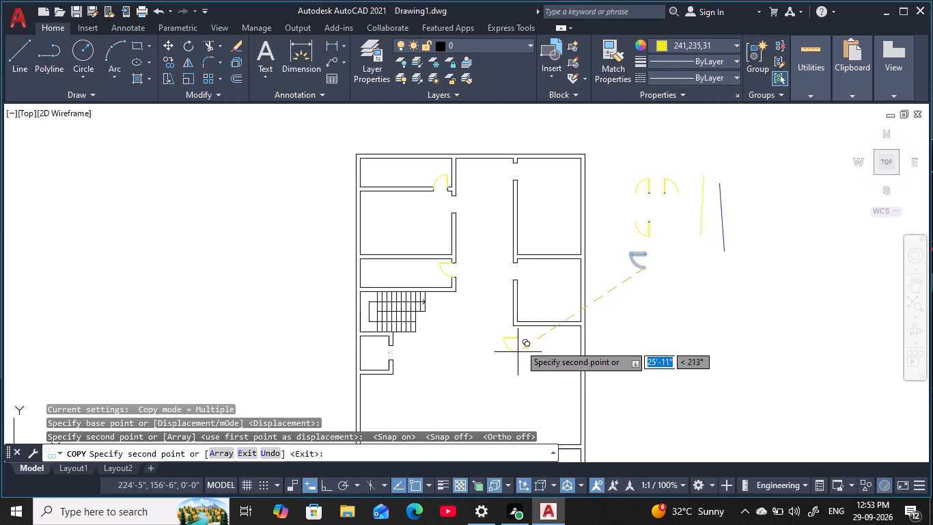
key("Escape")
key("Escape")
key("Escape")
key("Escape")
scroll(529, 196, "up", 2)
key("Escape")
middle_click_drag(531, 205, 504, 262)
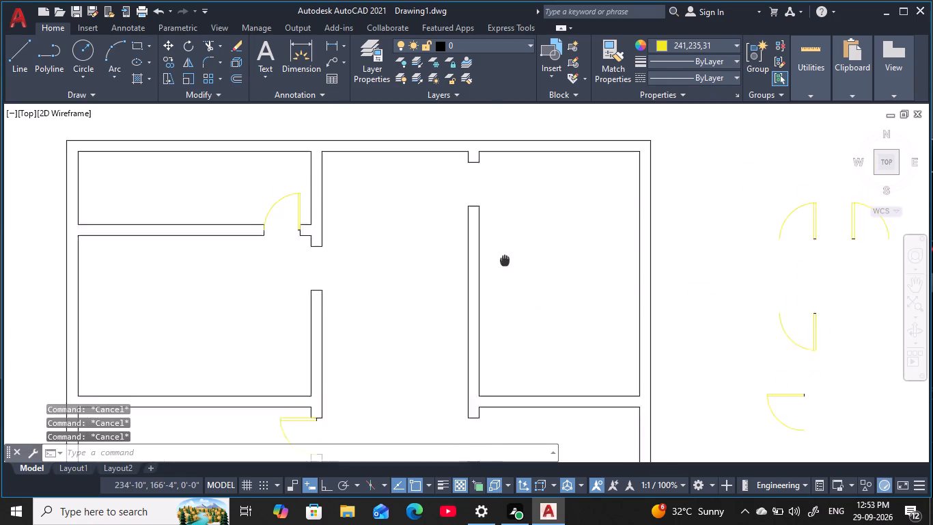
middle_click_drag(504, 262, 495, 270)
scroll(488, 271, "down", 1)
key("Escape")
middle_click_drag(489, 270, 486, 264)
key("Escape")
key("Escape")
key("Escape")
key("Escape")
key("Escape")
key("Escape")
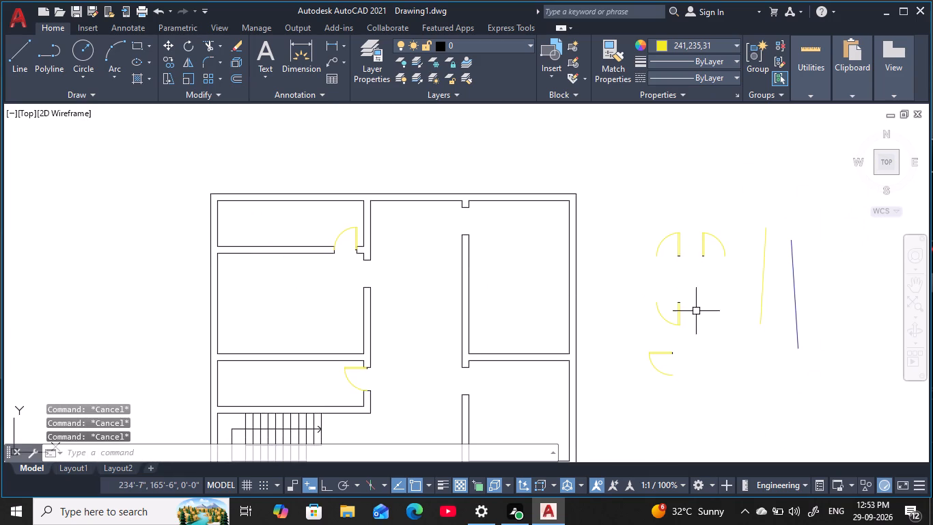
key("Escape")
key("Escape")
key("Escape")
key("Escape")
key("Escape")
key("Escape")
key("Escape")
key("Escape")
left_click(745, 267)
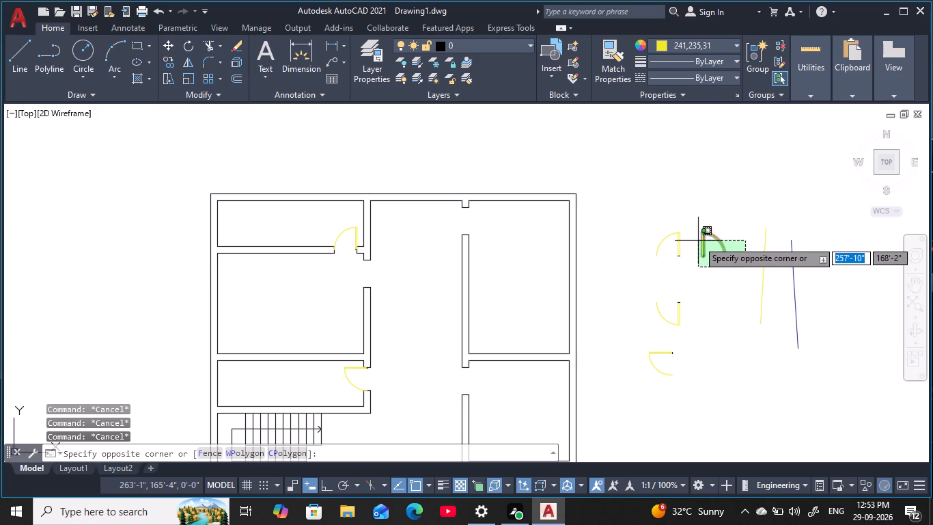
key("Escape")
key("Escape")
Copy the upper-left loose door by its arc end onto the left jamb's midpoint in the wall opening between the two lower-left rooms.
scroll(681, 308, "down", 1)
middle_click_drag(681, 308, 665, 194)
middle_click_drag(626, 351, 609, 308)
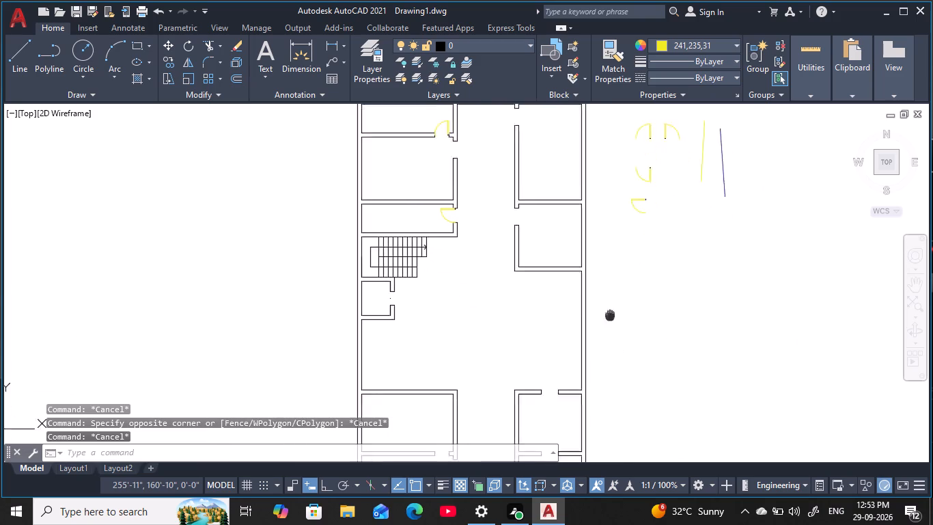
middle_click_drag(609, 308, 593, 299)
key("Escape")
key("Escape")
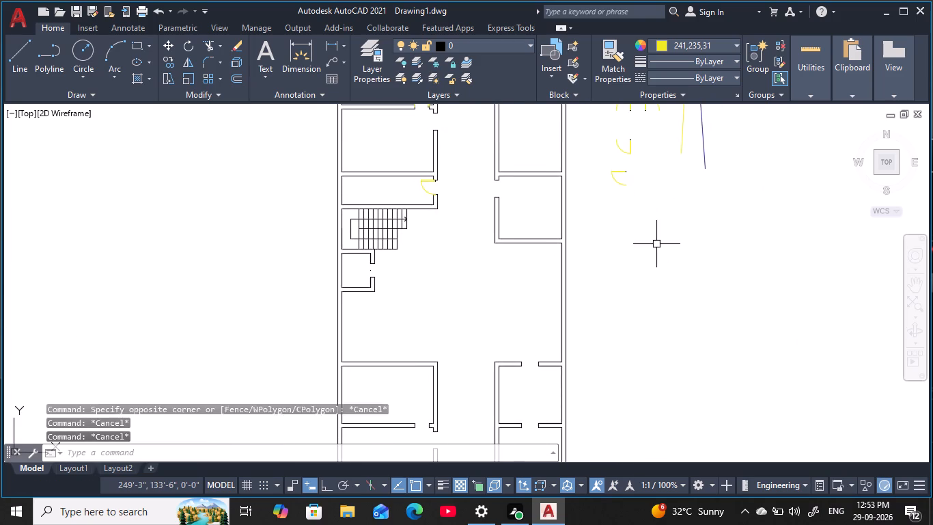
middle_click_drag(637, 200, 643, 224)
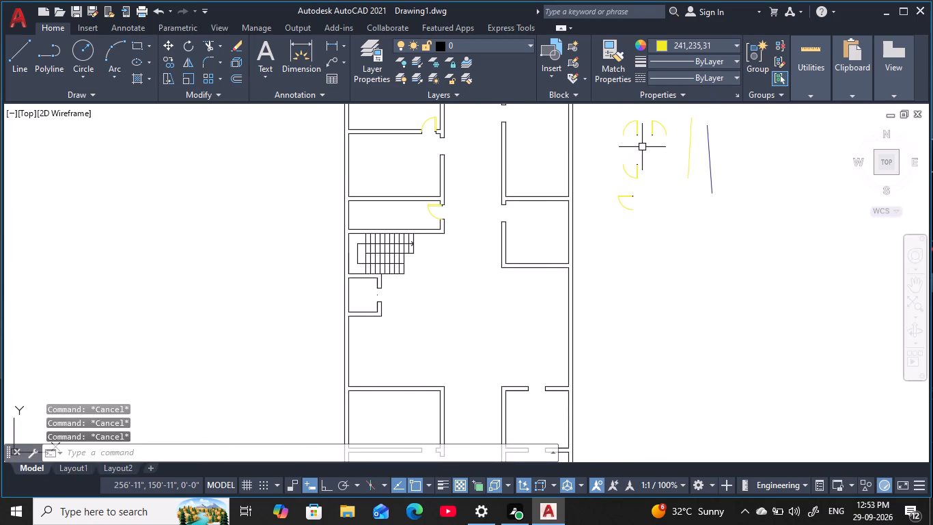
left_click(642, 147)
left_click(611, 115)
type("CO")
key("space")
left_click(623, 137)
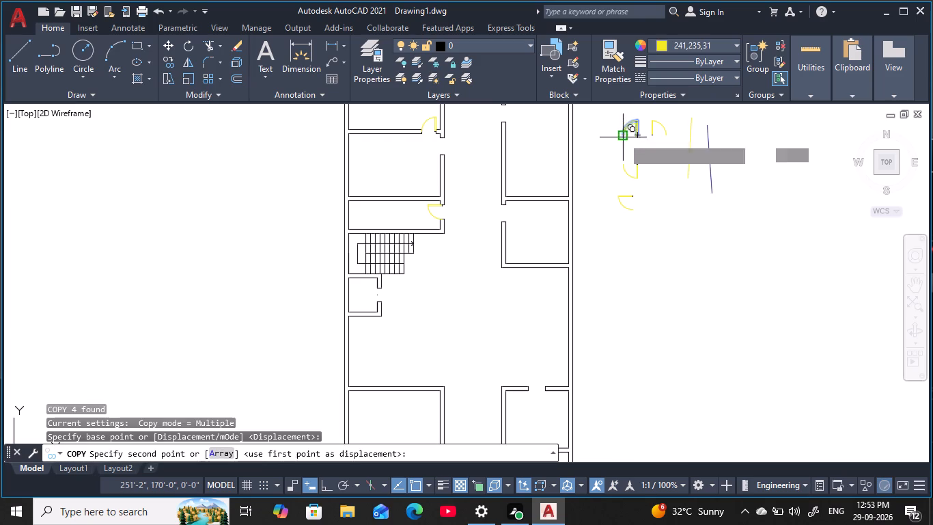
middle_click_drag(518, 338, 605, 174)
scroll(503, 292, "up", 4)
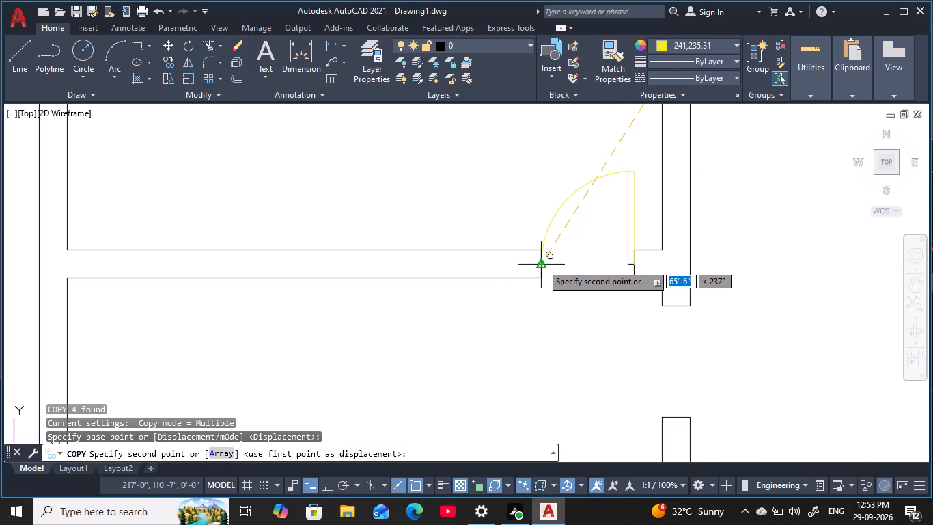
left_click(542, 264)
key("Escape")
key("Escape")
key("Escape")
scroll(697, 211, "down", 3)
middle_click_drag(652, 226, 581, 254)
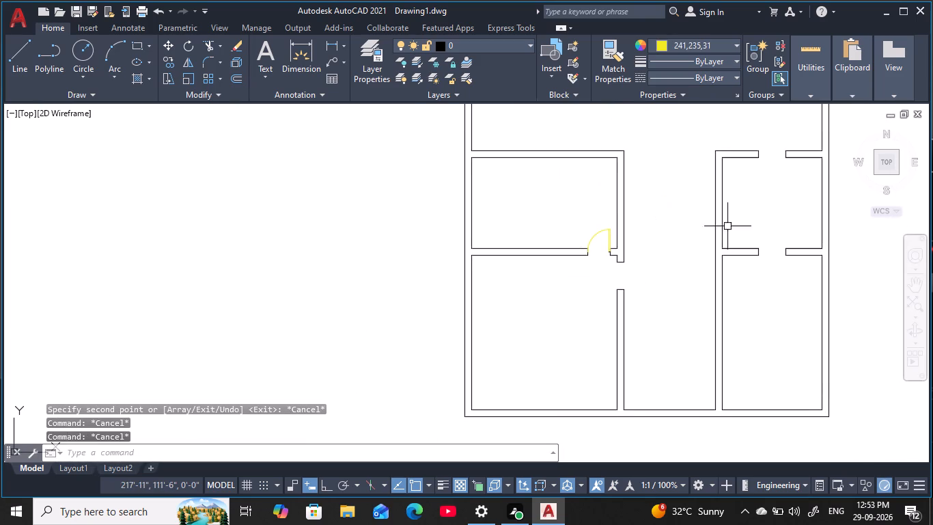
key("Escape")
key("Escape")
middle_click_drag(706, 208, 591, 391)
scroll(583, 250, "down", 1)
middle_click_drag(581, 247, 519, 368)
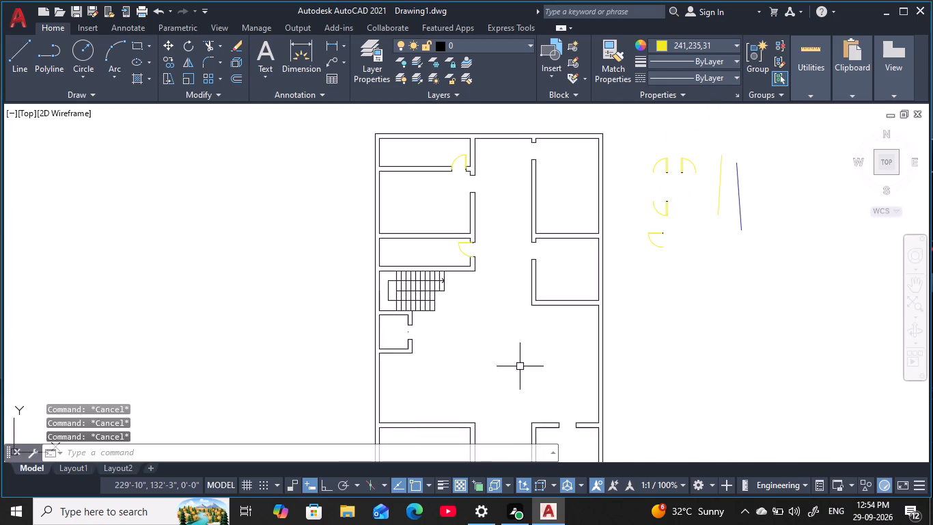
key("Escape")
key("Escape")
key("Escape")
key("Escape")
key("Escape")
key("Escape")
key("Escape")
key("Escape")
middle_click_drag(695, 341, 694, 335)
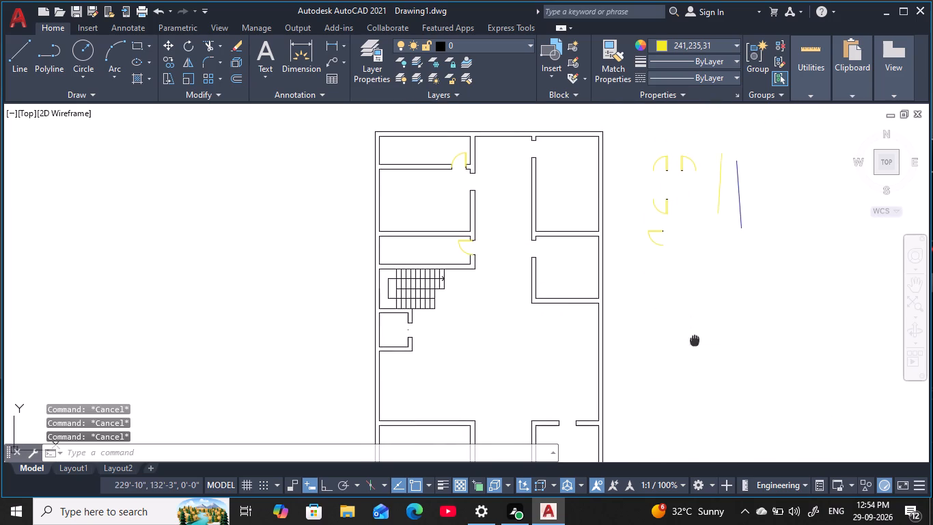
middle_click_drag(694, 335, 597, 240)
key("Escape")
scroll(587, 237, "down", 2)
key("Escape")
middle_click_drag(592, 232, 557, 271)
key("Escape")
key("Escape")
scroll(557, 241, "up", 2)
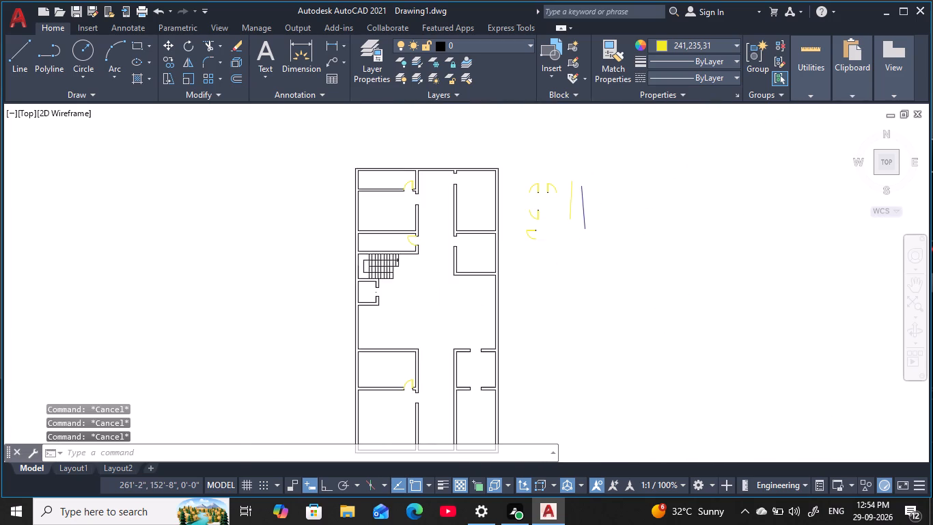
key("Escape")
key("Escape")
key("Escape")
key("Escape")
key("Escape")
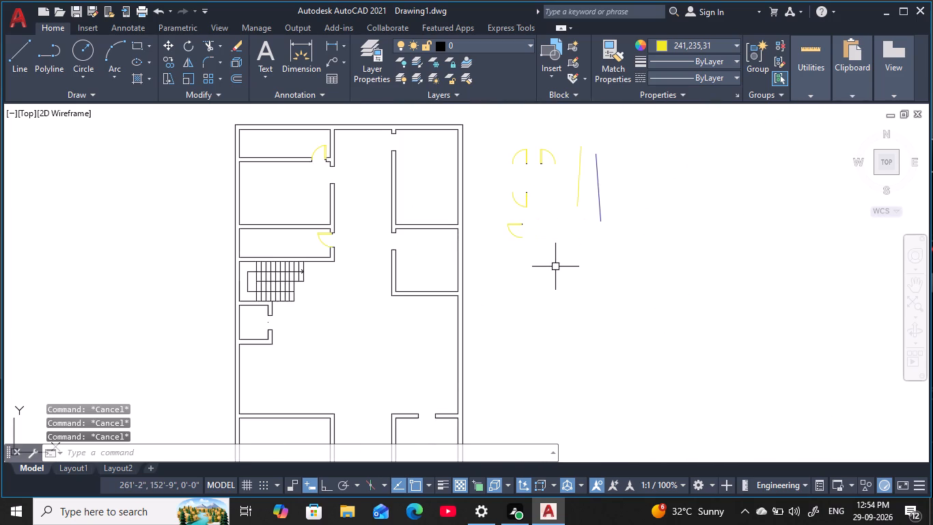
Draw a circle of 3' radius in the free space below the loose doors, outside the plan.
type("C")
key("space")
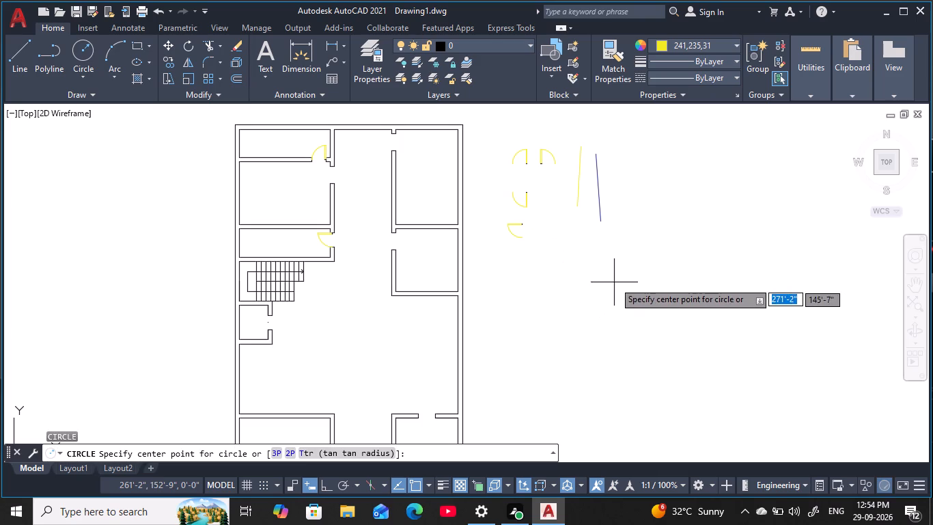
middle_click_drag(569, 348, 611, 225)
scroll(609, 233, "down", 1)
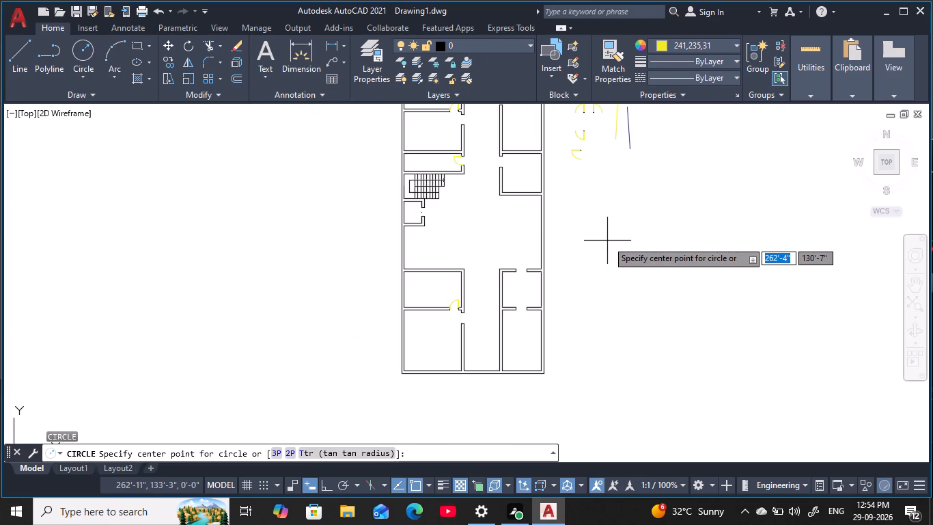
middle_click_drag(599, 243, 553, 299)
left_click(590, 255)
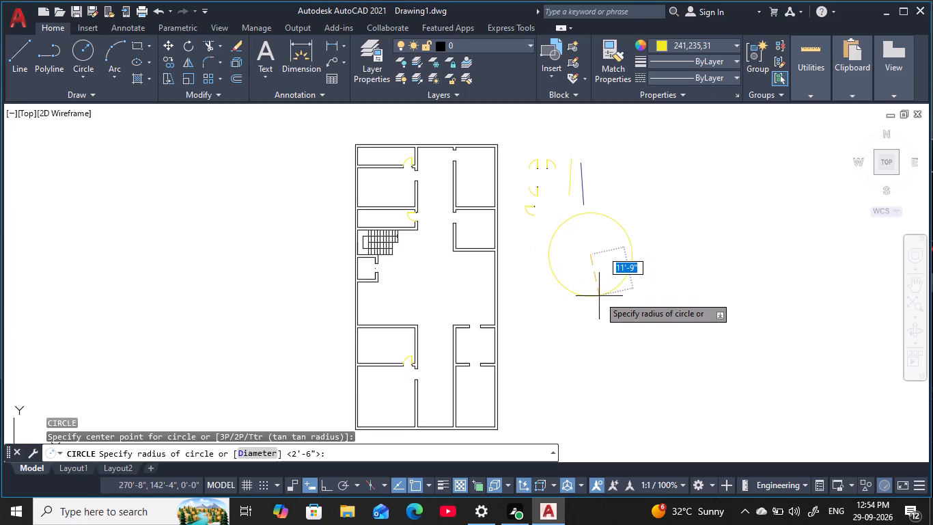
key("3")
key("apostrophe")
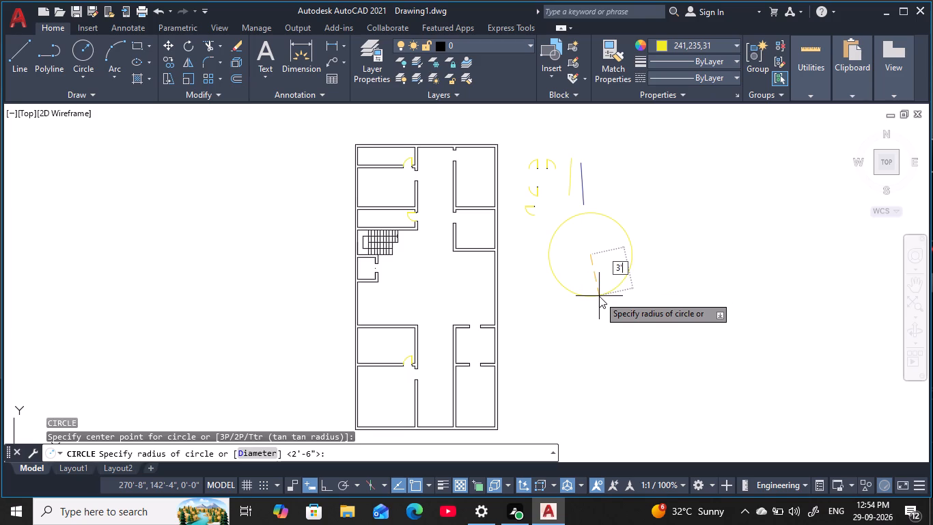
key("space")
scroll(593, 259, "up", 2)
middle_click(593, 259)
key("Escape")
key("Escape")
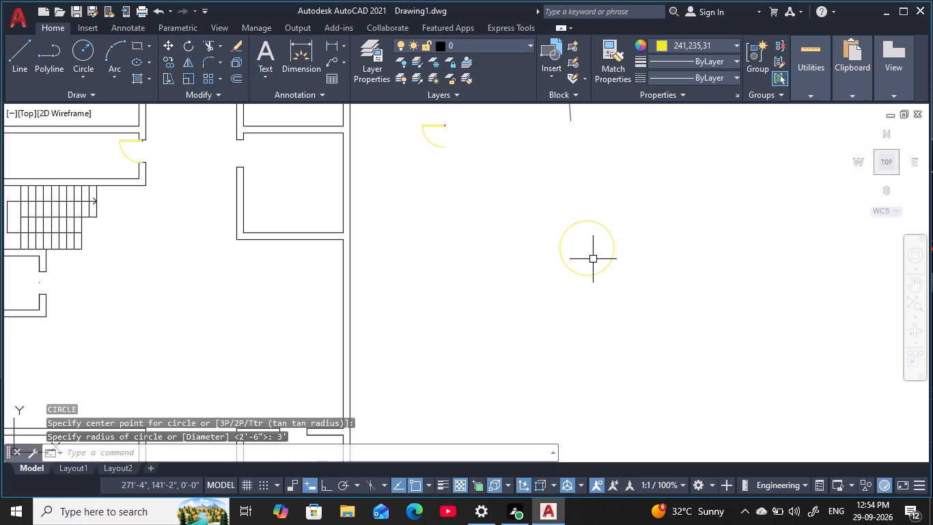
Draw connected lines from the circle's top quadrant to its centre and on to its right quadrant.
key("Escape")
key("Escape")
type("L")
key("space")
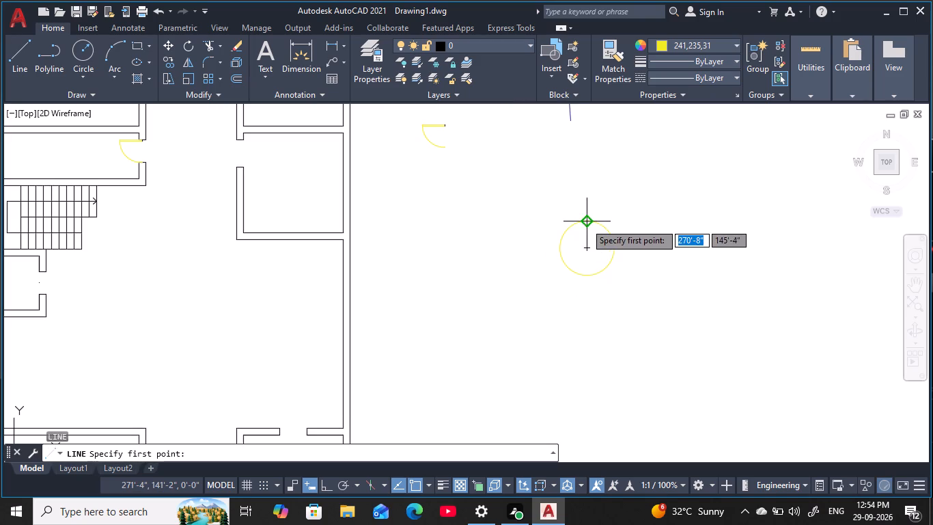
left_click(585, 223)
left_click(586, 247)
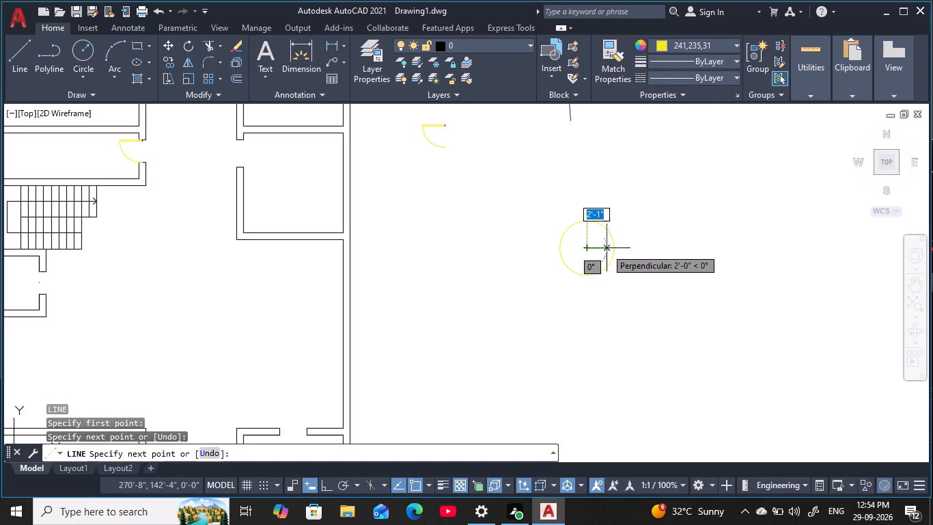
left_click(617, 248)
key("Escape")
key("Escape")
key("Escape")
scroll(591, 234, "up", 2)
key("Escape")
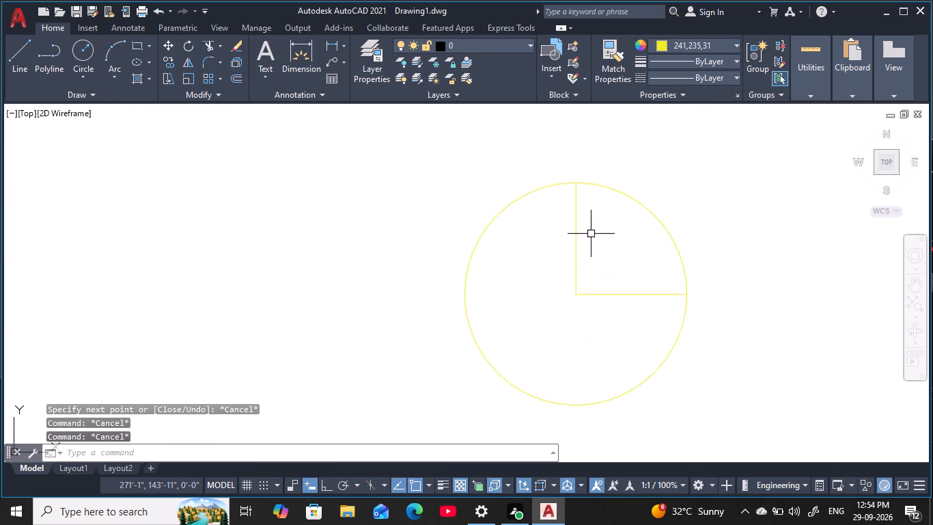
Offset the circle's vertical radius line 2" to the right to form the door leaf.
scroll(591, 234, "up", 3)
key("Escape")
key("Escape")
key("o")
key("space")
key("2")
key("space")
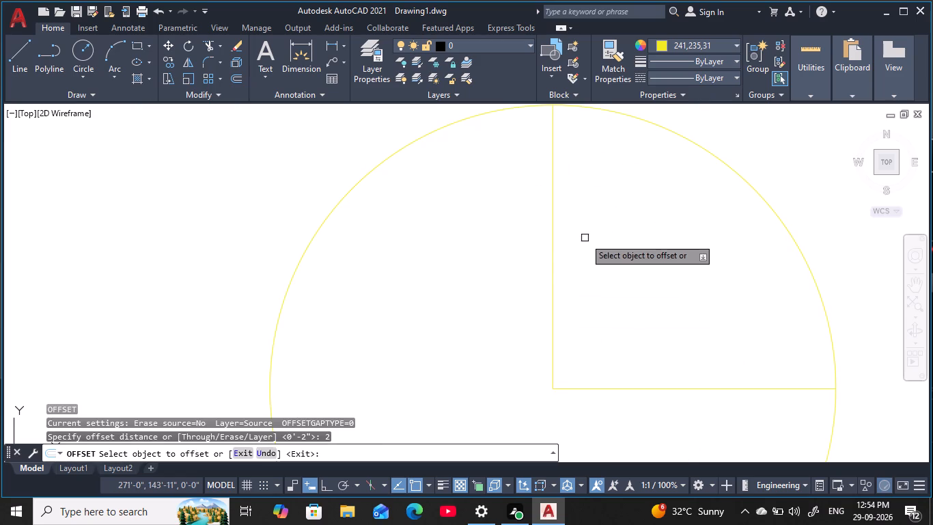
left_click(553, 281)
left_click(633, 280)
key("Escape")
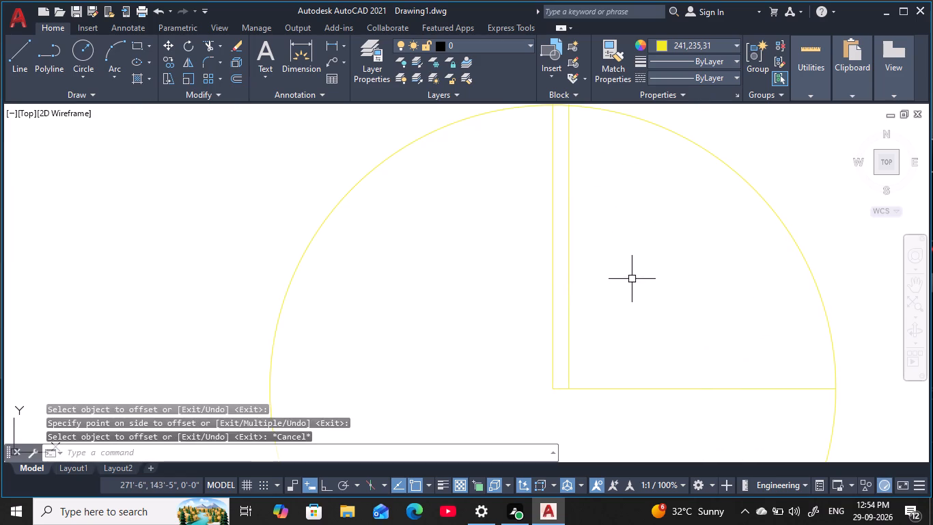
key("Escape")
key("Escape")
Trim away the three unneeded quarters of the circle, keeping the upper-right quarter arc as the door swing.
scroll(628, 247, "down", 2)
middle_click_drag(630, 247, 633, 217)
key("Escape")
key("Escape")
key("Escape")
type("TR")
key("space")
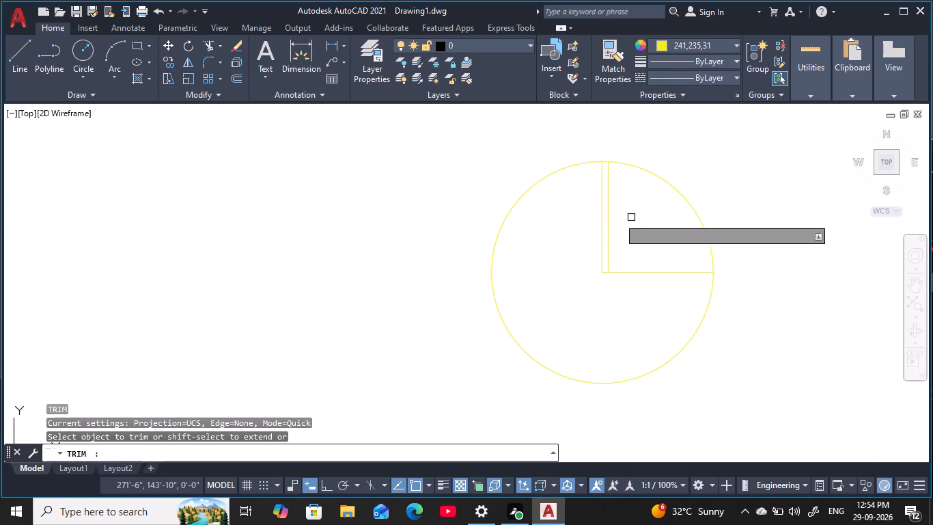
left_click_drag(522, 165, 699, 357)
key("Escape")
key("Escape")
key("Escape")
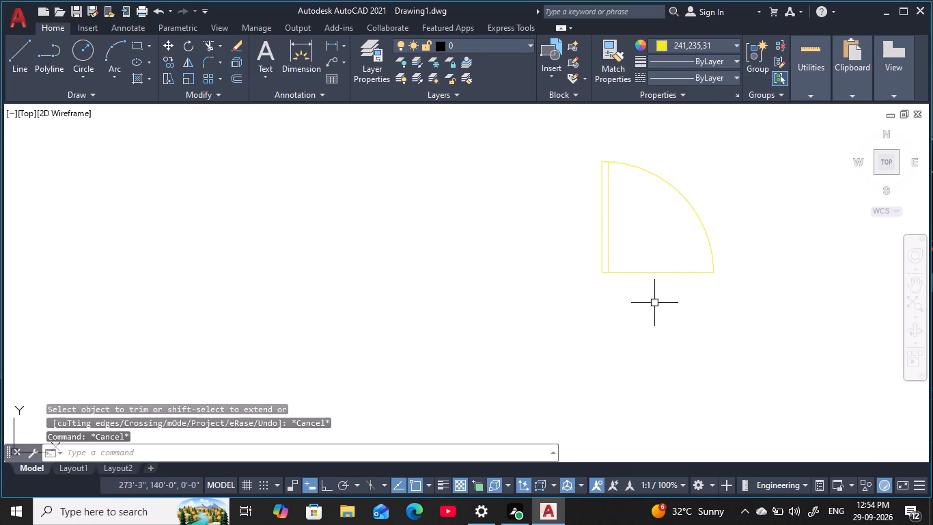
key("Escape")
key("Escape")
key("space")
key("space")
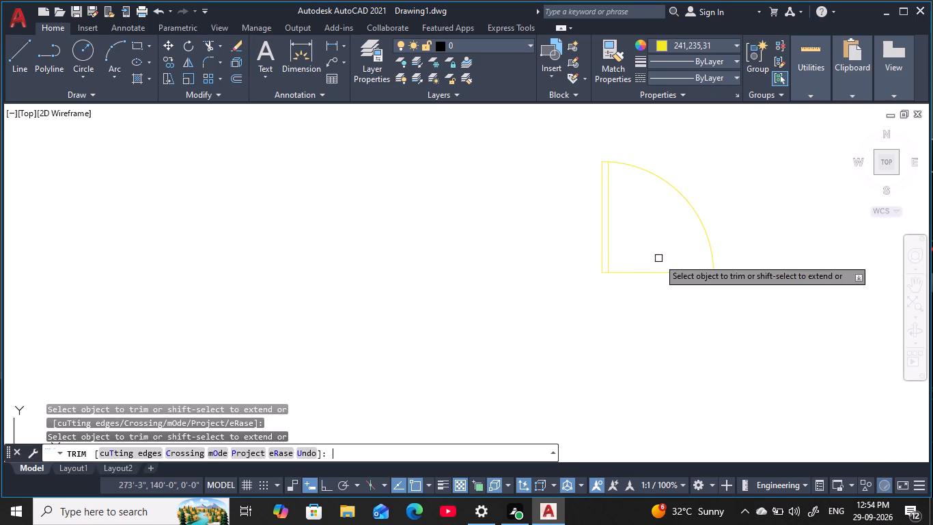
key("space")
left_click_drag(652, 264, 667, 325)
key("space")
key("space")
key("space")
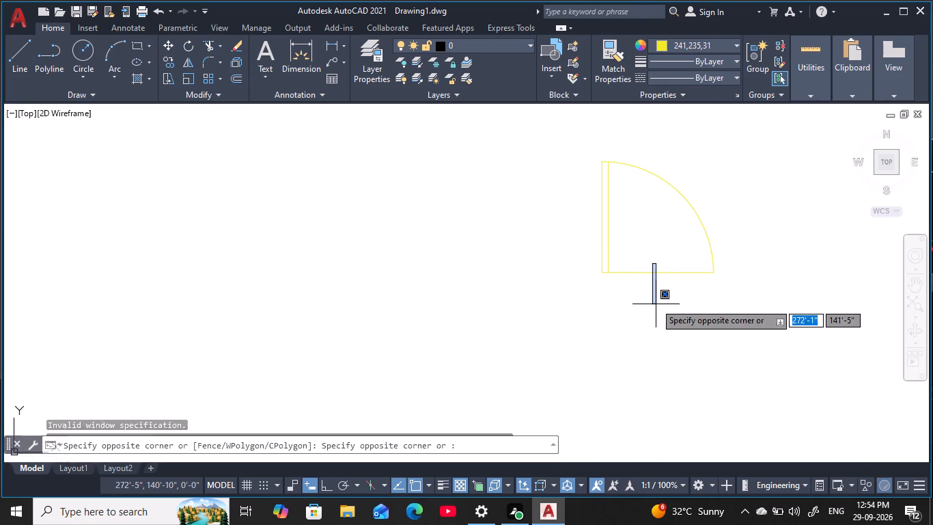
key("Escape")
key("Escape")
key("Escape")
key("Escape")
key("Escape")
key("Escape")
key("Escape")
Trim the horizontal radius line between the door leaf and the arc end.
type("TR")
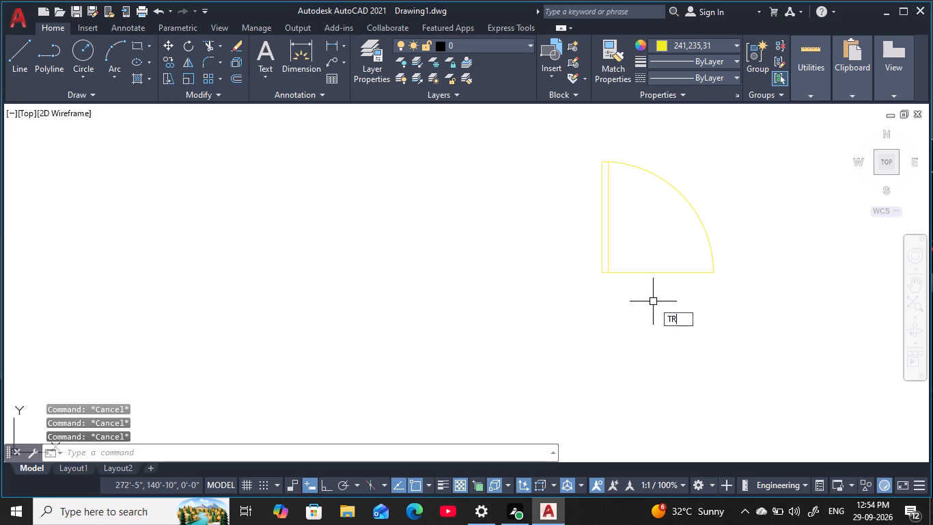
key("space")
left_click_drag(649, 252, 665, 338)
scroll(663, 339, "down", 3)
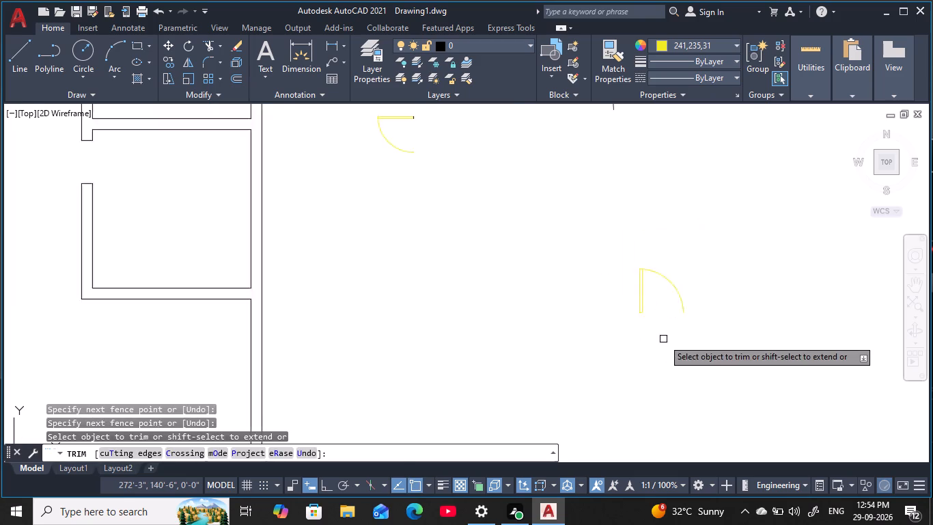
key("Escape")
middle_click(664, 340)
key("Escape")
key("Escape")
key("Escape")
key("Escape")
scroll(657, 317, "up", 1)
middle_click_drag(660, 324, 674, 274)
key("Escape")
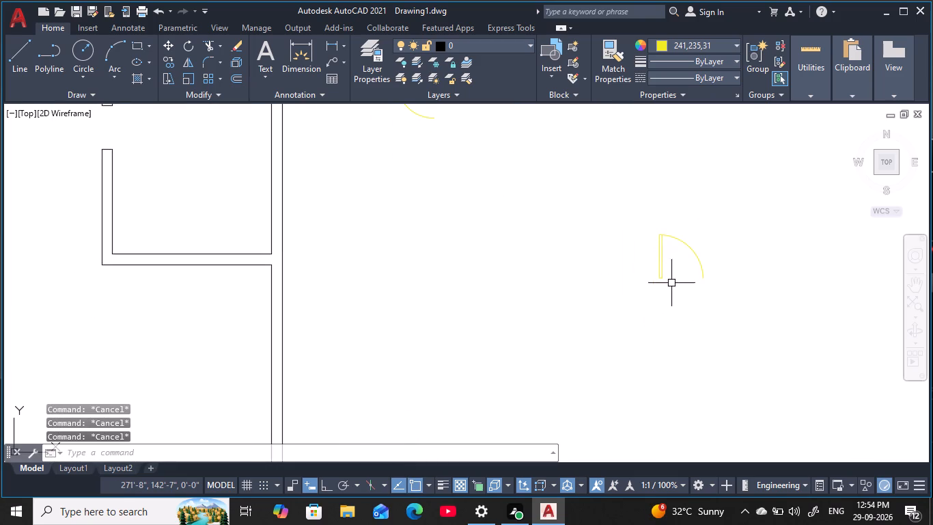
key("Escape")
key("Escape")
Mirror the new 3' door about a vertical line on its left with Ortho on, keeping the original.
left_click(726, 317)
left_click(637, 202)
type("MI")
key("space")
left_click(639, 219)
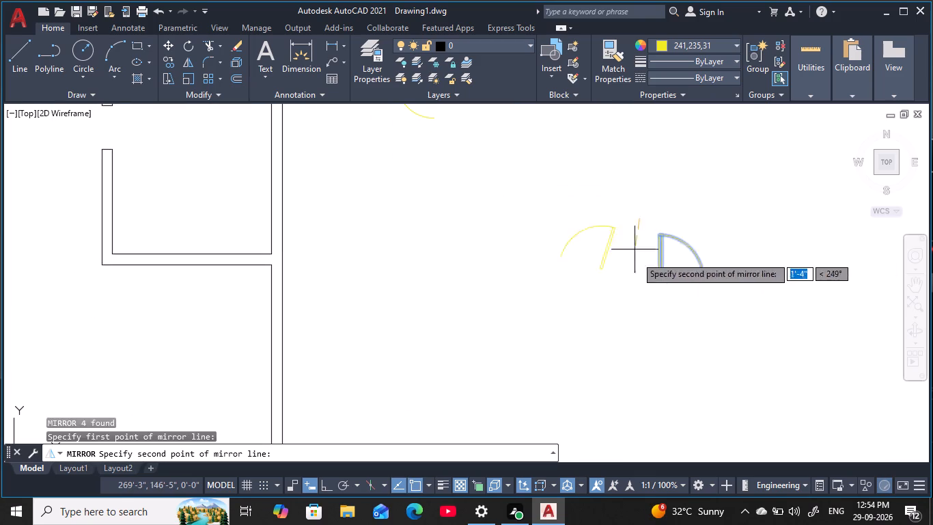
key("F8")
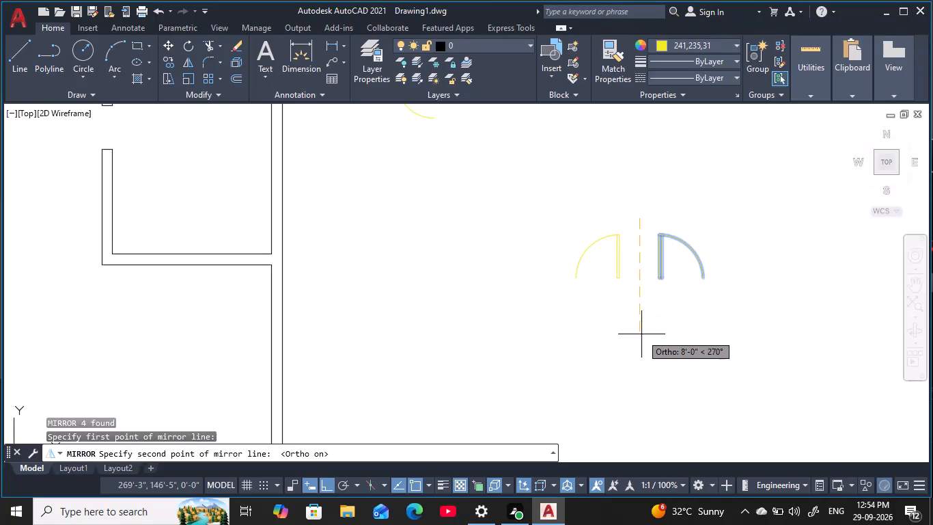
left_click(641, 334)
left_click_drag(666, 388, 641, 336)
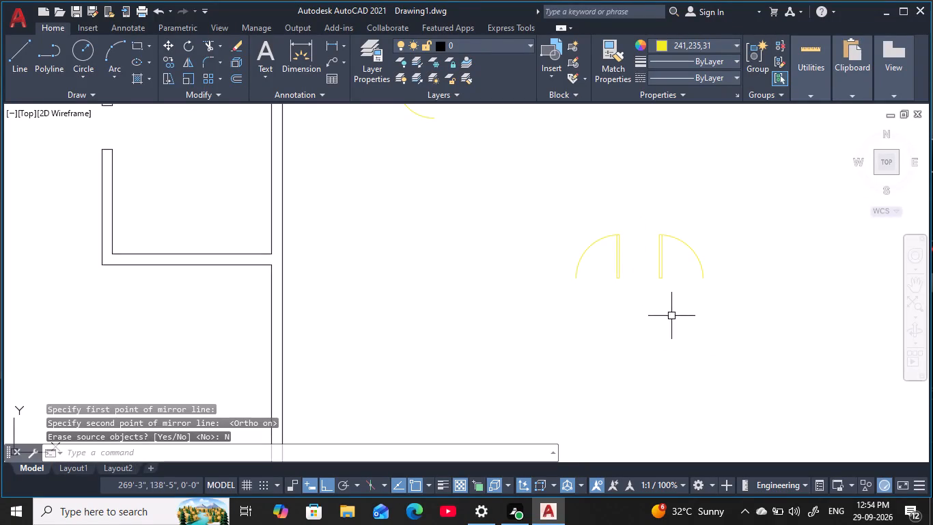
Mirror both 3' doors about a horizontal line below them, keeping the originals.
left_click(740, 342)
left_click(514, 186)
type("MI")
key("space")
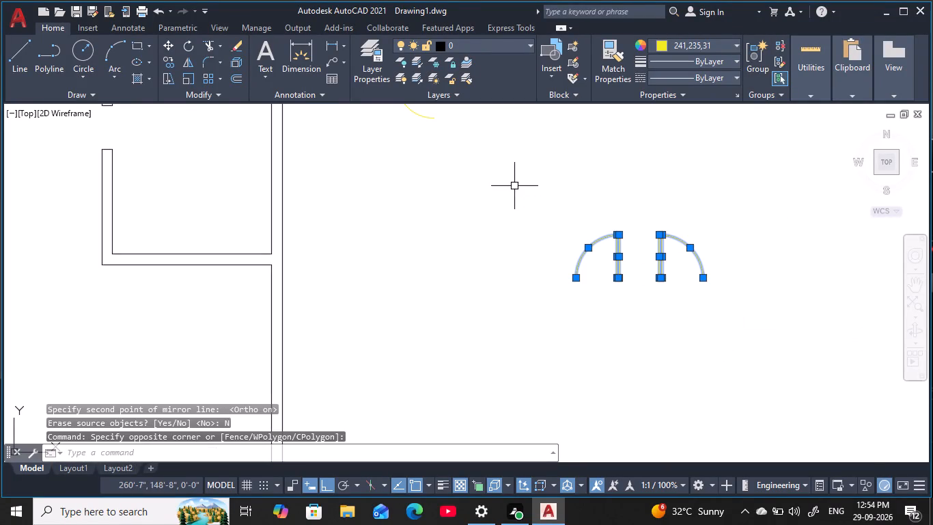
left_click(581, 329)
left_click(765, 334)
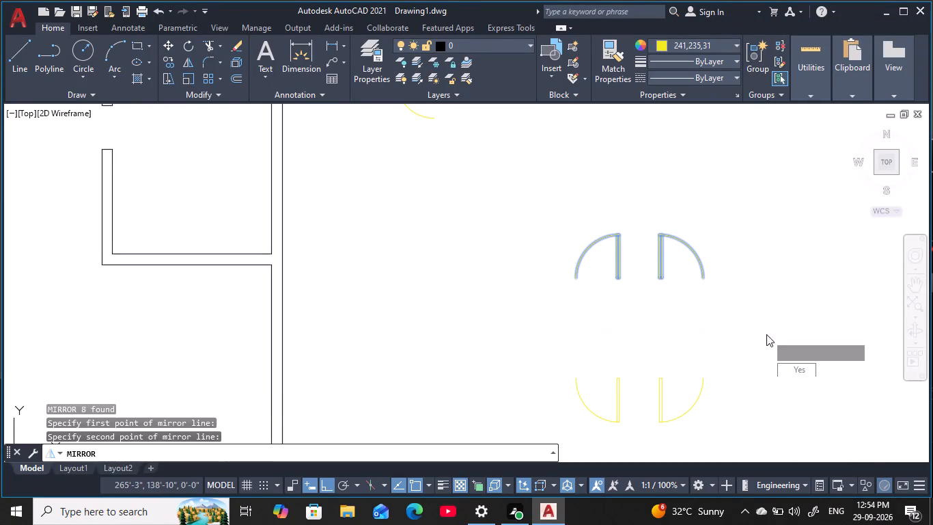
left_click_drag(802, 390, 766, 334)
scroll(684, 309, "down", 3)
middle_click_drag(691, 299, 695, 286)
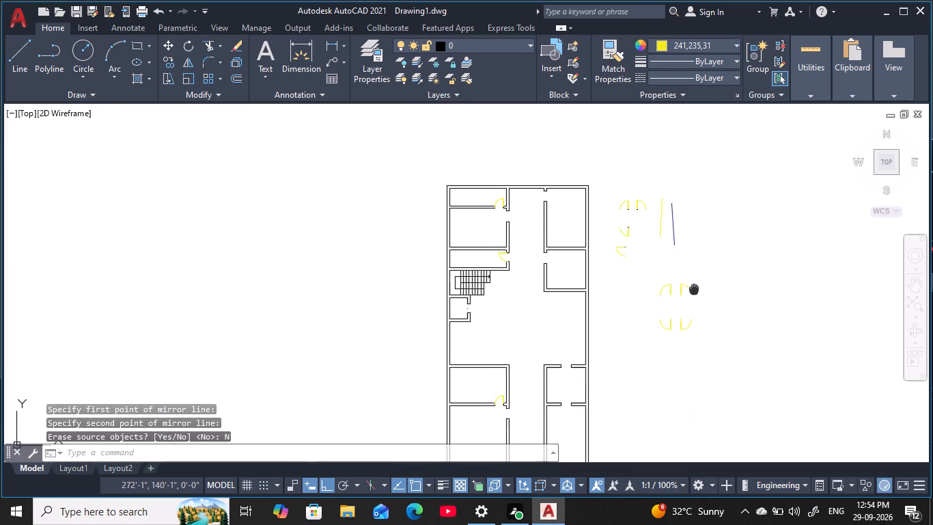
Copy the upper-left door of the four new 3' doors to the empty space left of the group.
middle_click_drag(695, 286, 700, 276)
key("Escape")
key("Escape")
scroll(658, 296, "up", 3)
key("Escape")
scroll(658, 296, "down", 3)
scroll(566, 200, "up", 1)
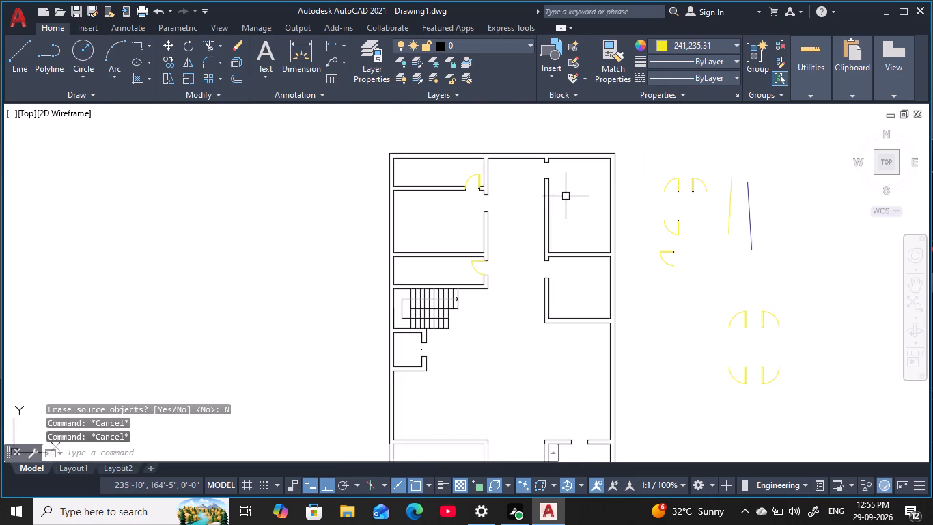
key("Escape")
key("Escape")
key("Escape")
key("Escape")
key("Escape")
key("Escape")
key("Escape")
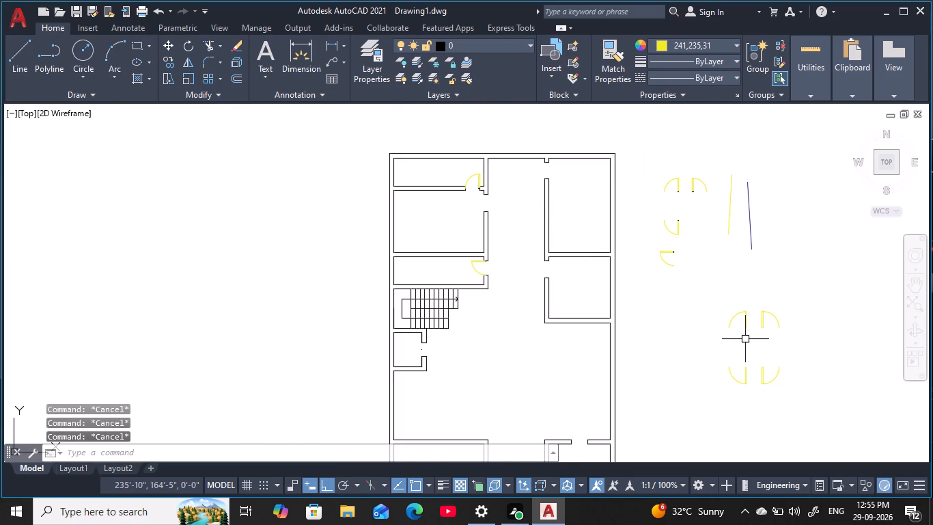
left_click(750, 339)
left_click(691, 286)
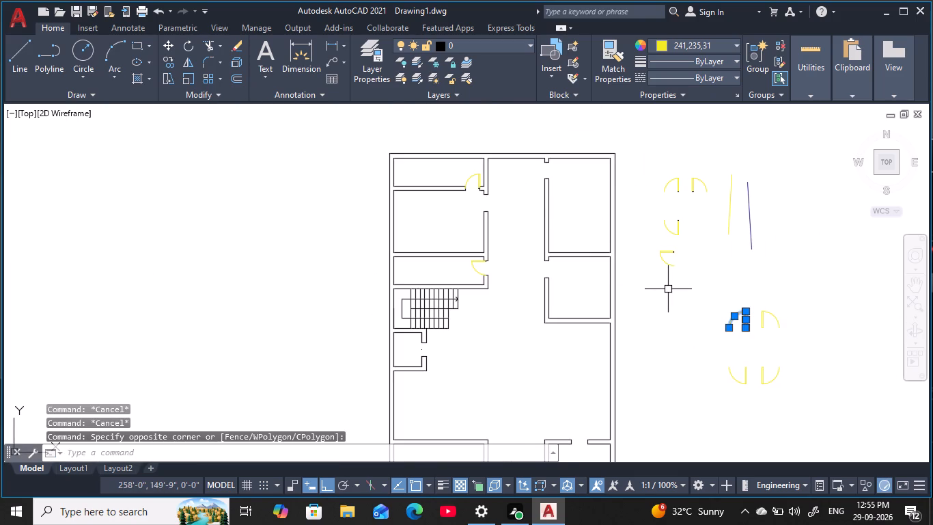
key("c")
key("o")
key("space")
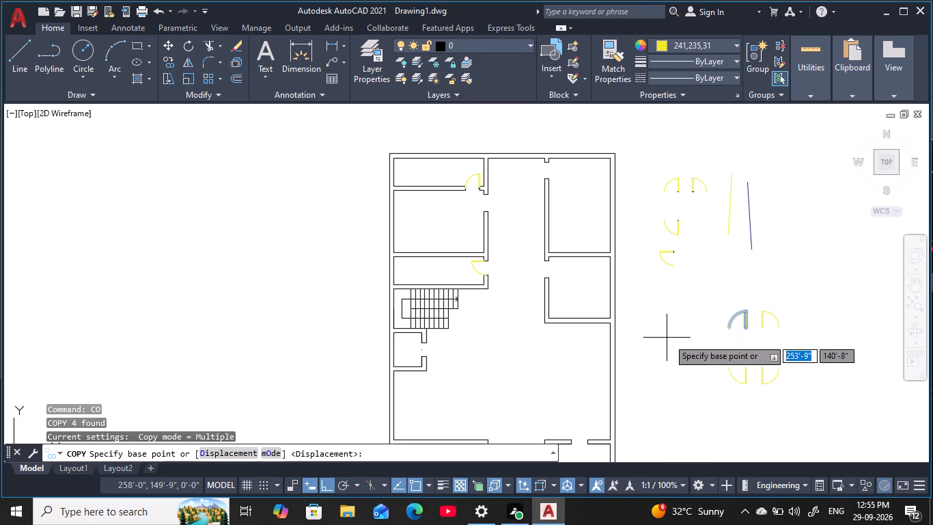
left_click(729, 326)
left_click(665, 332)
key("Escape")
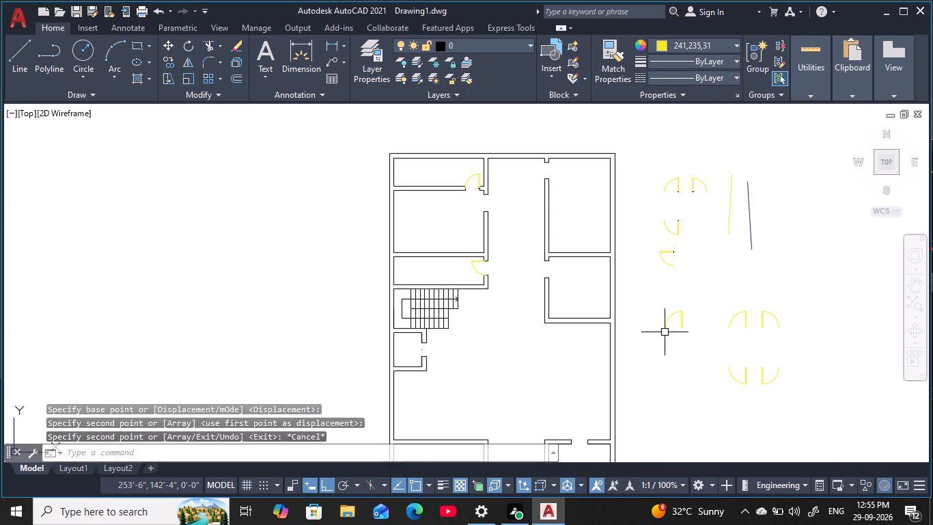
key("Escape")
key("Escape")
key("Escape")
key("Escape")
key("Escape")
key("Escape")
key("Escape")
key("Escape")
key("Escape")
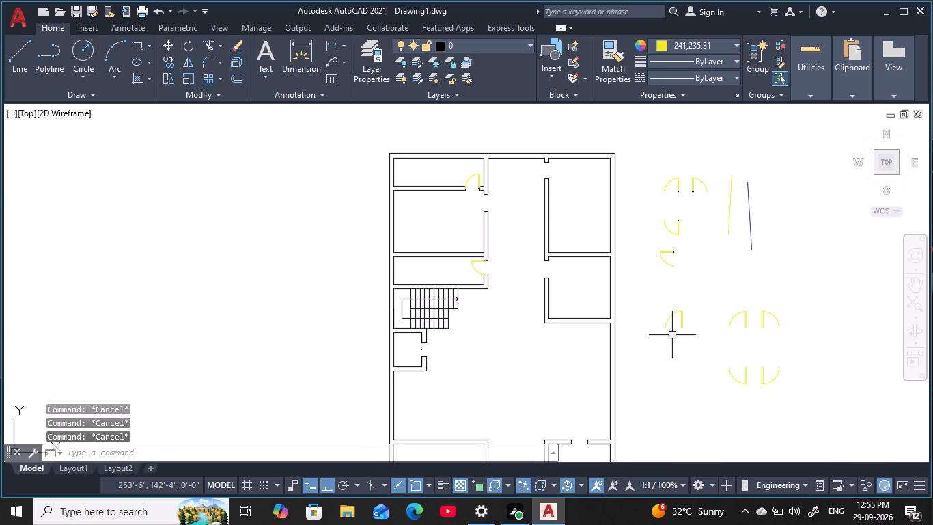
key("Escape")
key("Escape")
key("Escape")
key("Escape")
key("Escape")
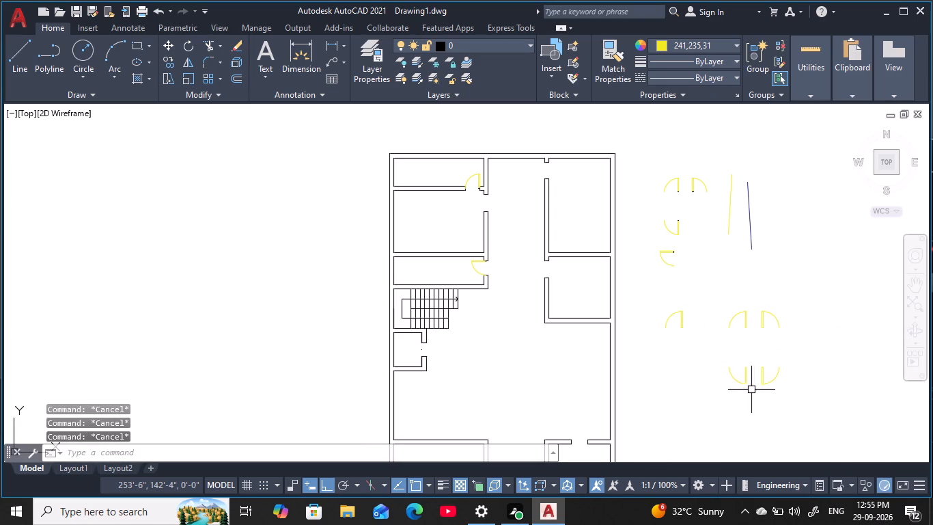
Copy the lower-left door of the four 3' doors about 9'-8" to the left with Ortho on.
left_click(753, 395)
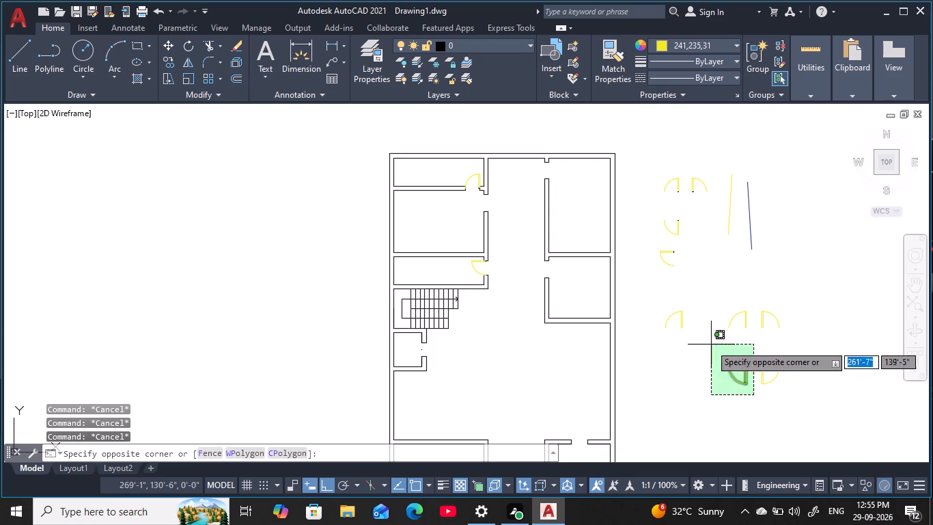
left_click(710, 345)
key("c")
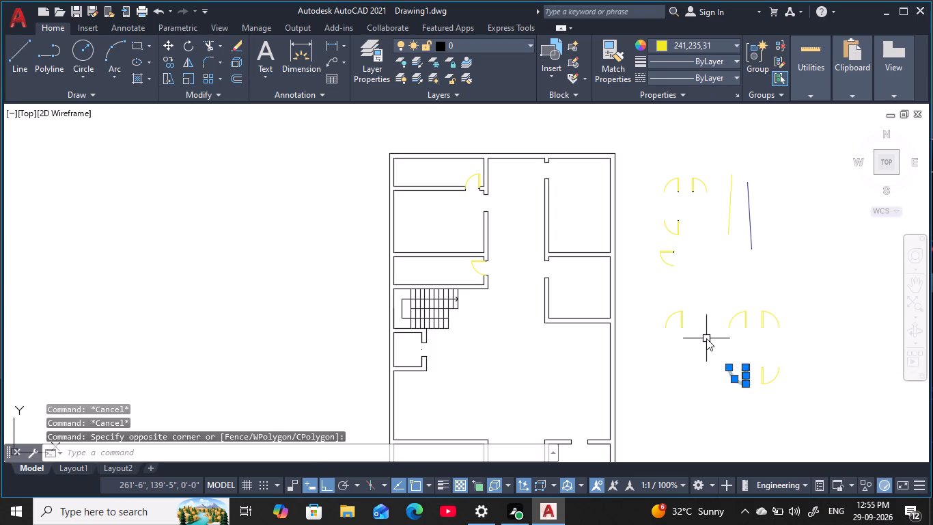
key("o")
key("space")
left_click(729, 373)
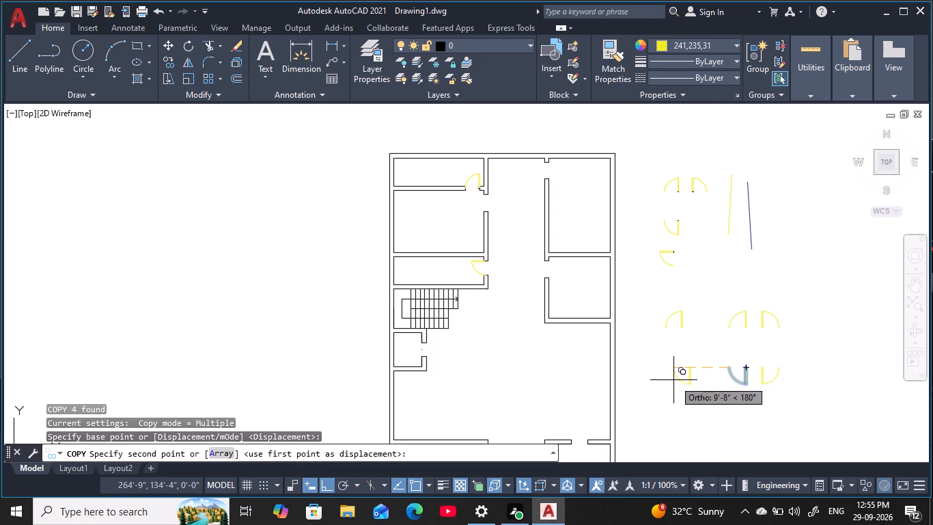
left_click(673, 380)
key("Escape")
key("Escape")
key("Escape")
key("Escape")
key("Escape")
key("Escape")
Rotate the lower copied door 90° counterclockwise about the upper end of its leaf.
left_click(701, 403)
left_click(645, 345)
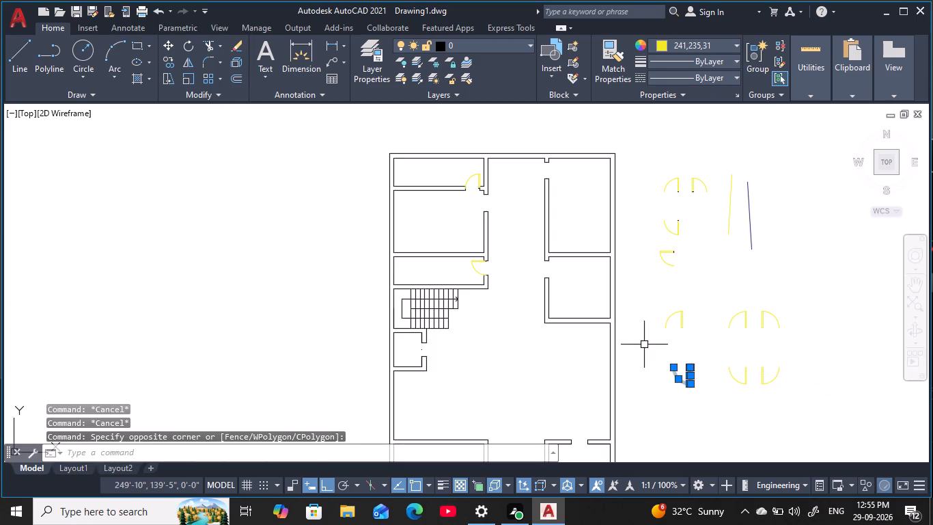
type("RO")
key("space")
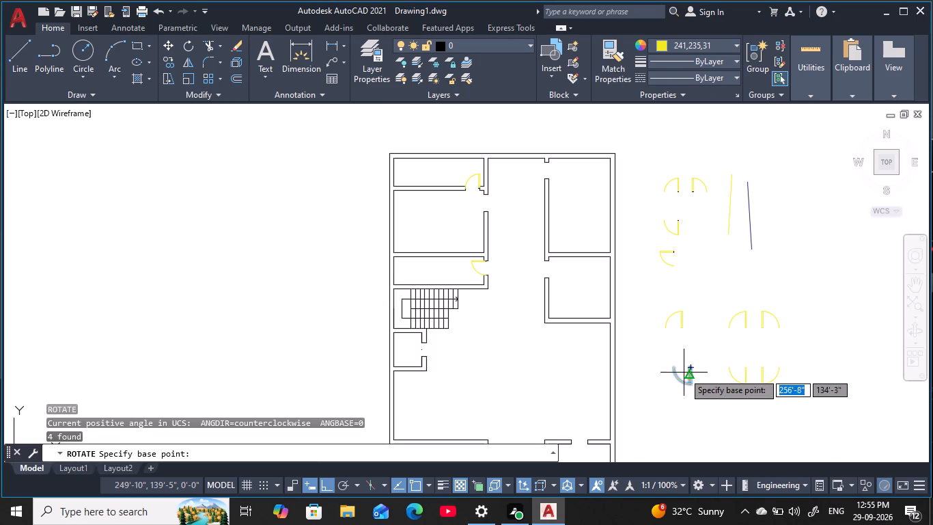
left_click(691, 371)
left_click(697, 338)
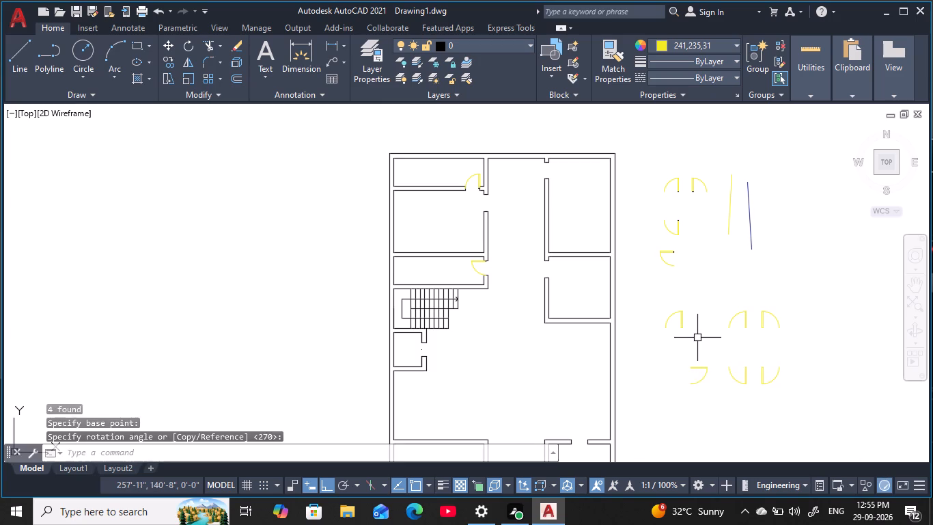
key("Escape")
key("Escape")
key("Escape")
key("Escape")
key("Escape")
key("Escape")
Copy the rotated door by its arc end, with Ortho off, onto the lower jamb of the top-right room's corridor opening.
left_click(715, 401)
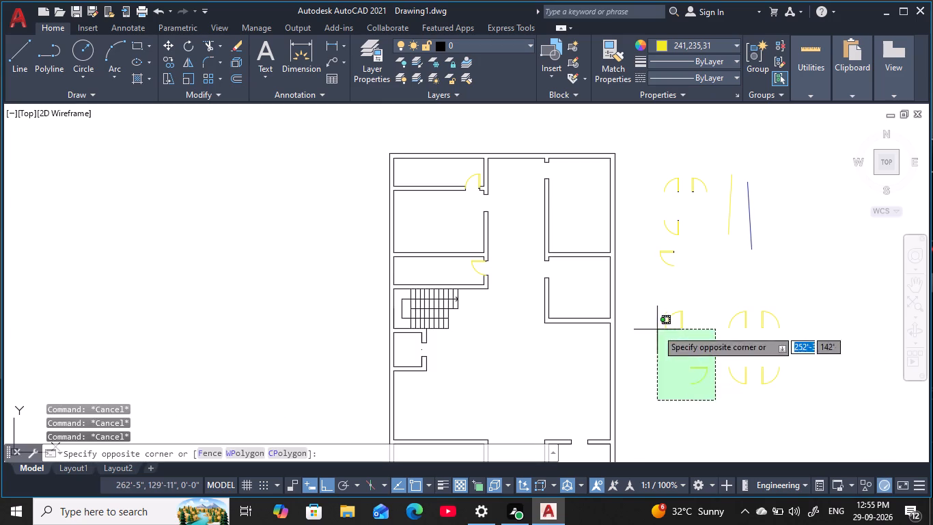
left_click(657, 329)
type("CO")
key("space")
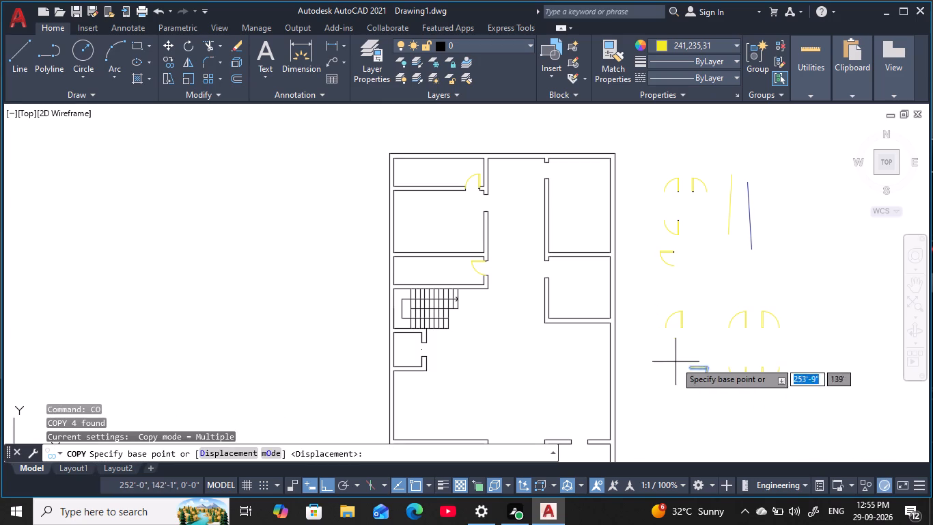
left_click(689, 383)
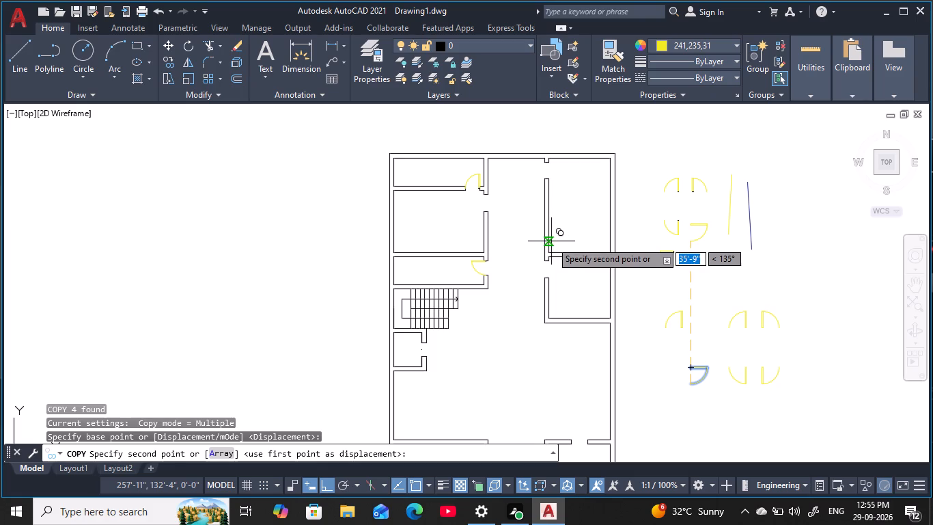
key("F8")
scroll(565, 191, "up", 3)
middle_click_drag(516, 167, 533, 258)
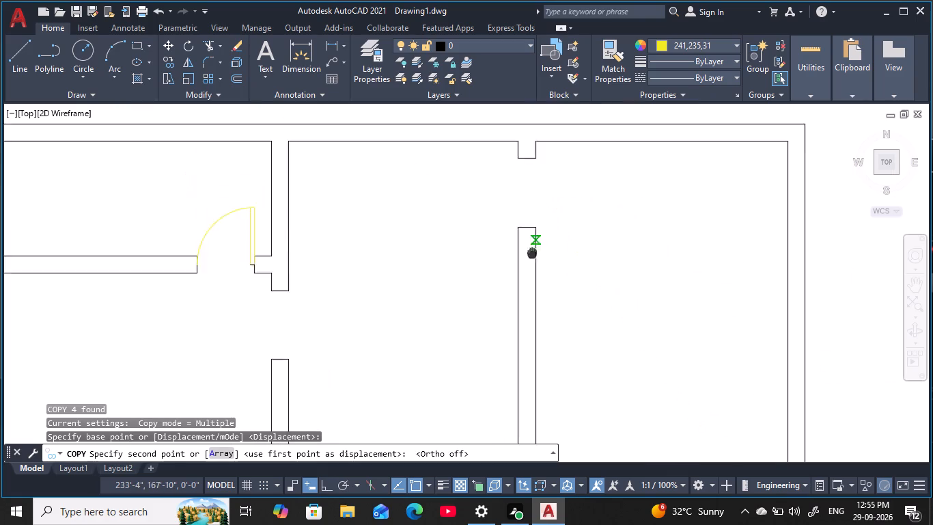
middle_click_drag(533, 258, 536, 294)
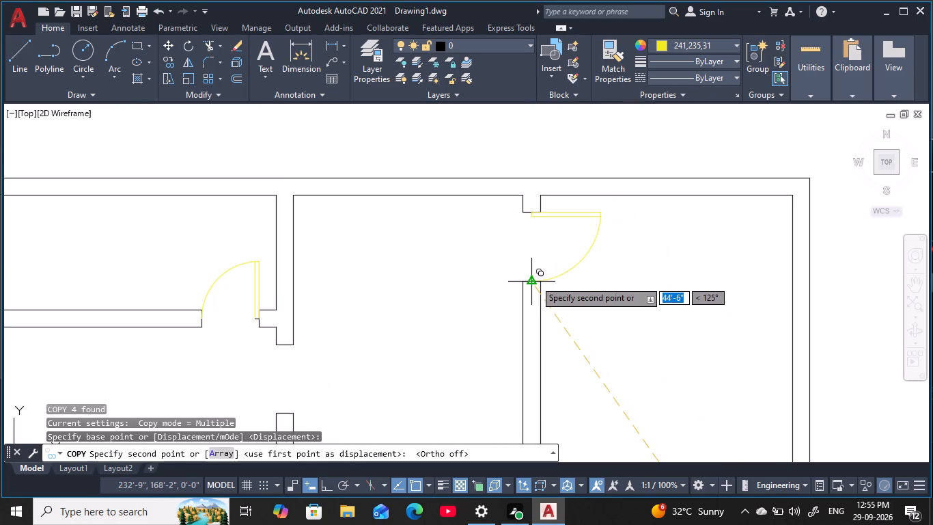
left_click(535, 280)
Place another copy of the rotated door in the corridor opening of the second room down on the plan's right side.
scroll(650, 293, "down", 3)
middle_click_drag(651, 298, 640, 192)
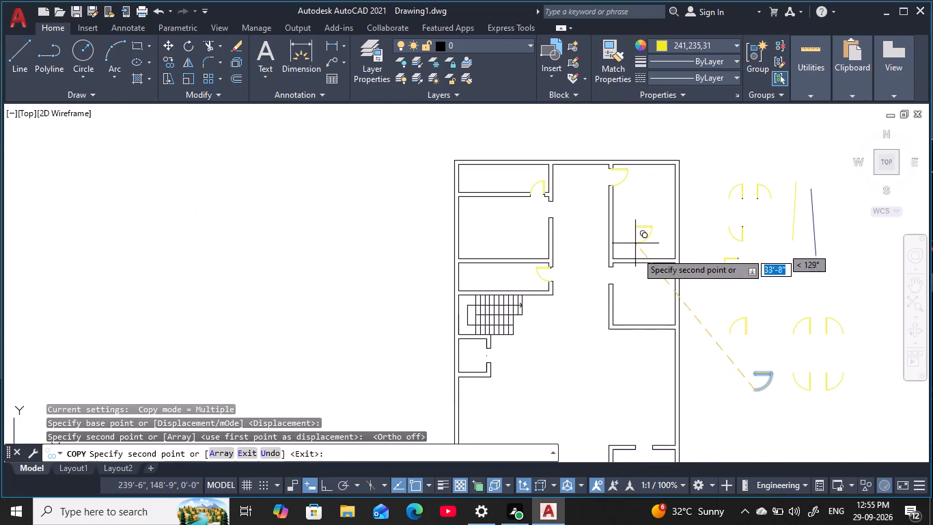
scroll(600, 273, "up", 4)
scroll(659, 302, "down", 1)
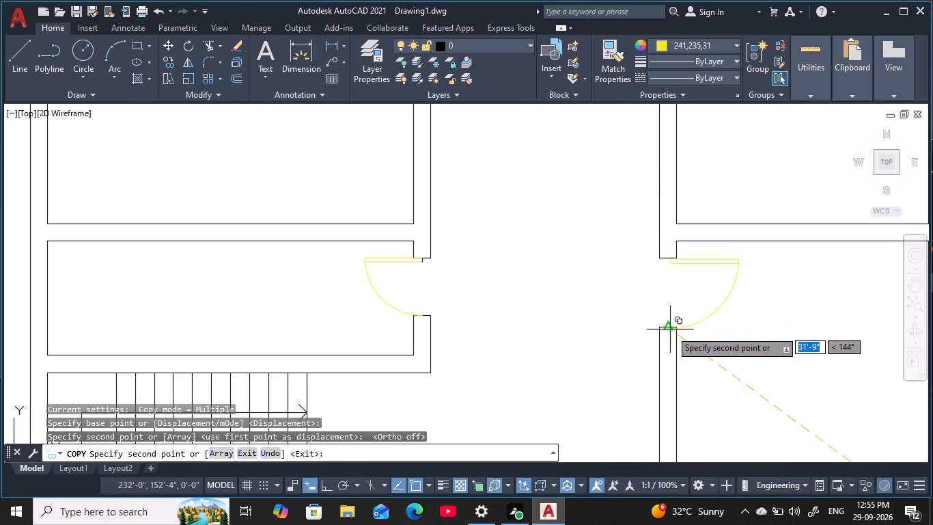
left_click(671, 332)
scroll(719, 332, "down", 4)
middle_click_drag(721, 336, 567, 162)
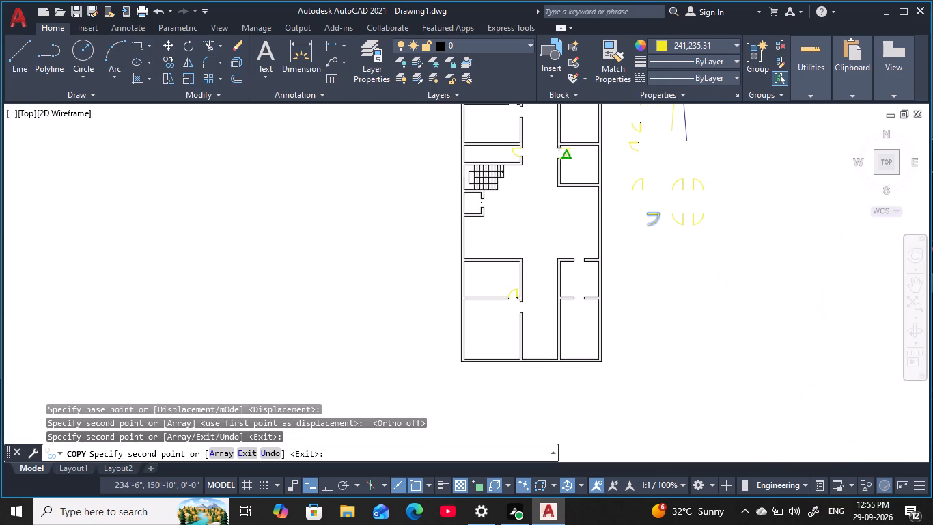
key("Escape")
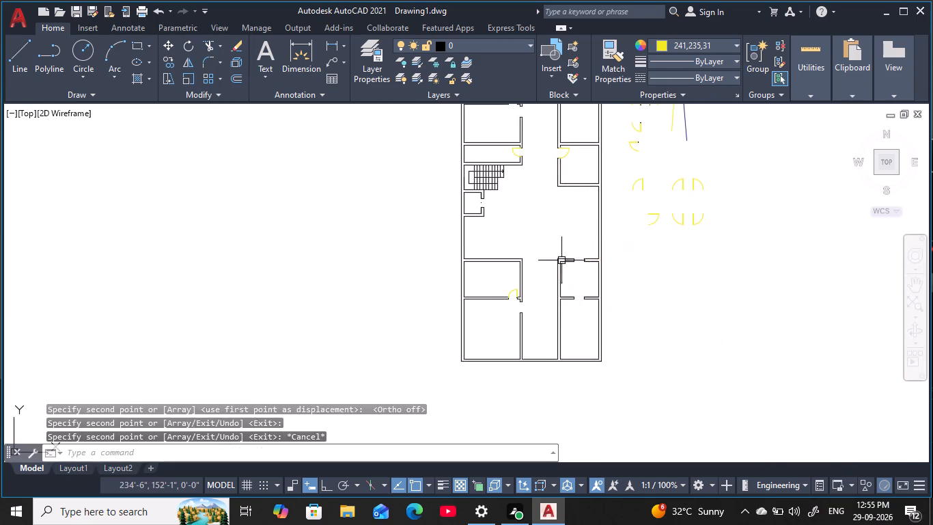
key("Escape")
key("Escape")
scroll(550, 199, "up", 1)
key("Escape")
middle_click_drag(550, 202, 604, 329)
key("Escape")
key("Escape")
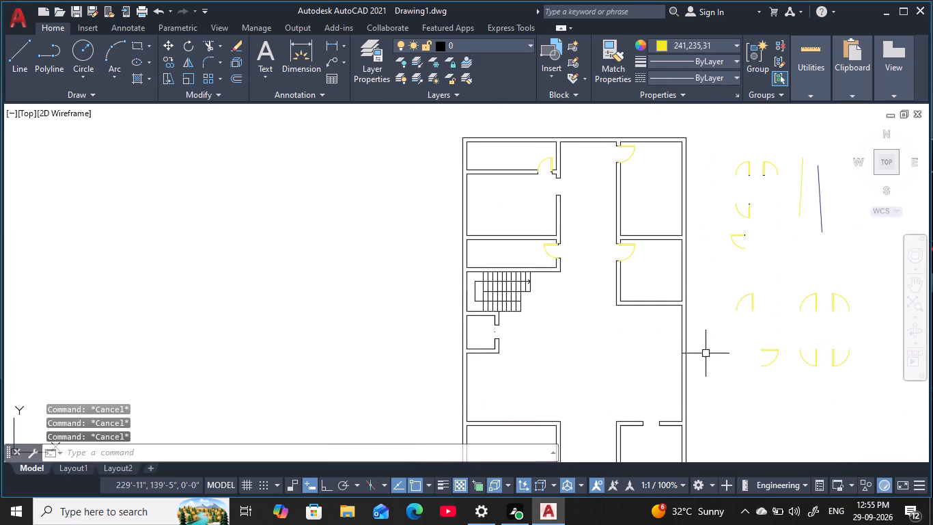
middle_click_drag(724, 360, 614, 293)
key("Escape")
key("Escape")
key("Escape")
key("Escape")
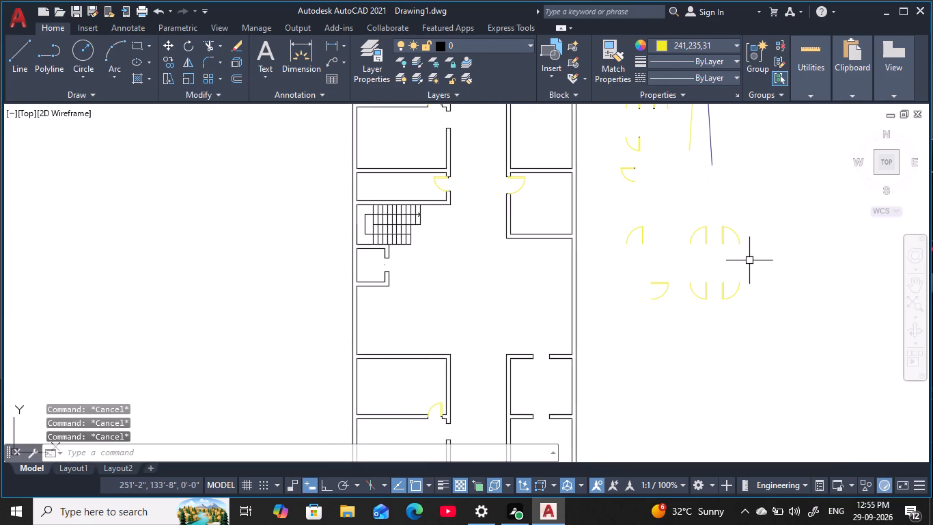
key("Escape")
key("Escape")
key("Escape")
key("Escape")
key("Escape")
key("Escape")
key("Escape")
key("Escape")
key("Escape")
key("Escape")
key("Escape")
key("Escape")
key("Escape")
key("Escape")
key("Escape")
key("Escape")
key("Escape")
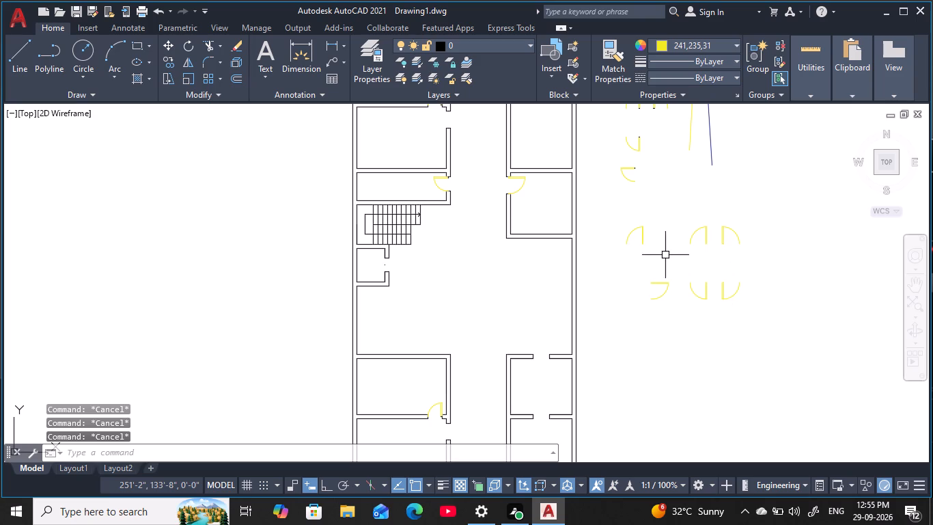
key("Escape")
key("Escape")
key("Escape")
Rotate the upper copied 3' door 90° counterclockwise about the free end of its arc with Ortho on.
left_click(658, 262)
left_click(596, 194)
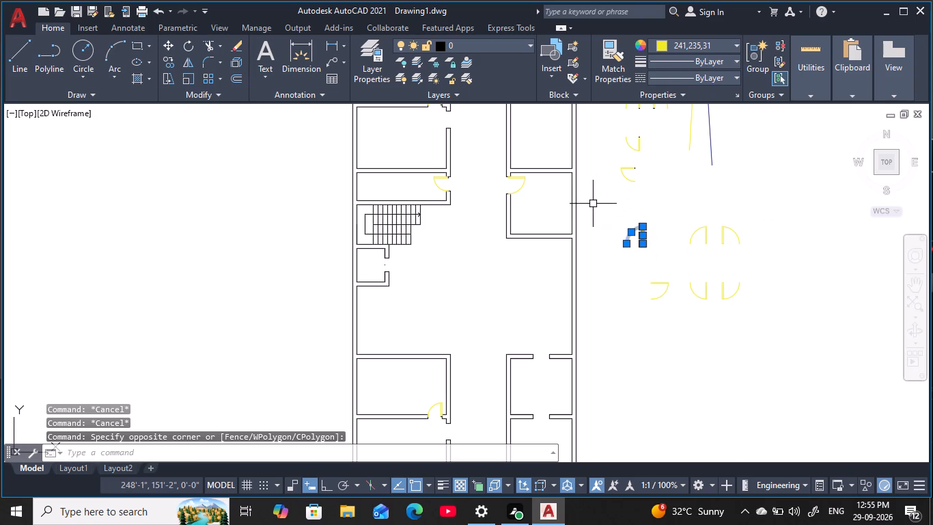
key("r")
type("O")
key("space")
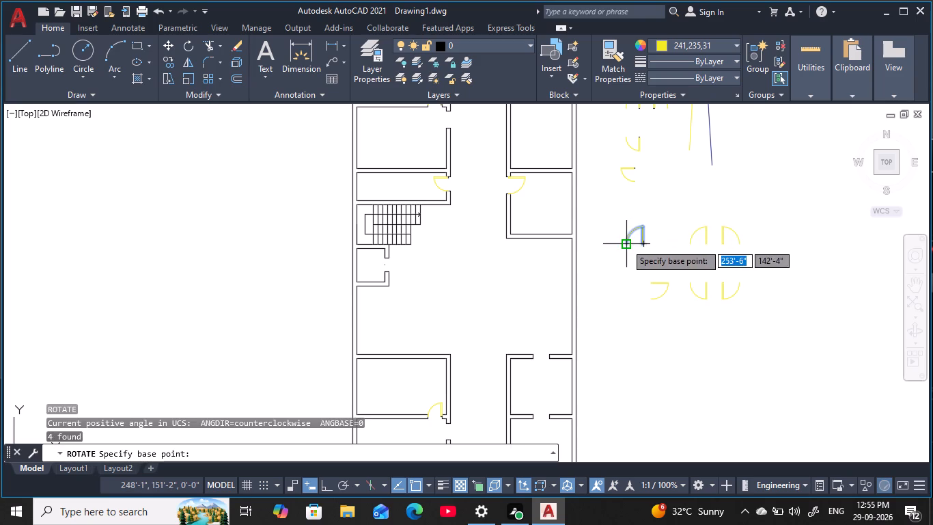
left_click(626, 243)
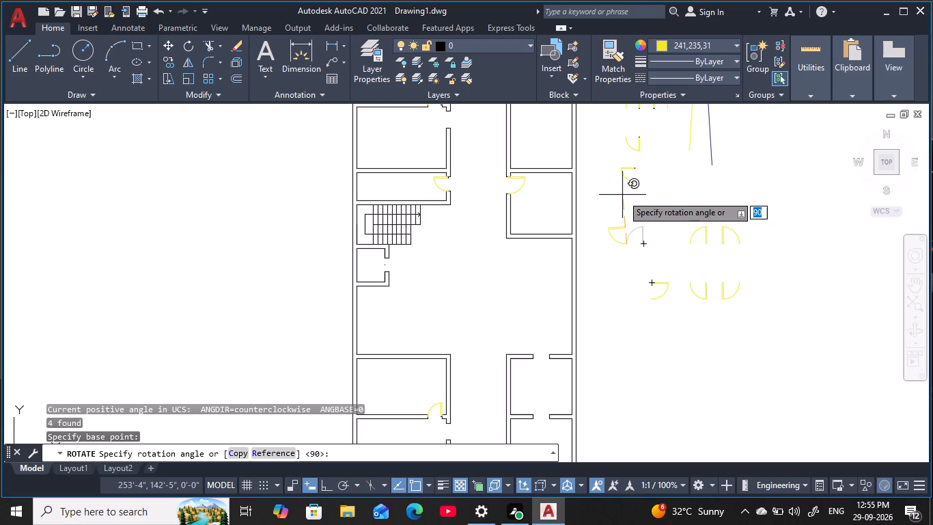
key("F8")
left_click(622, 195)
key("Escape")
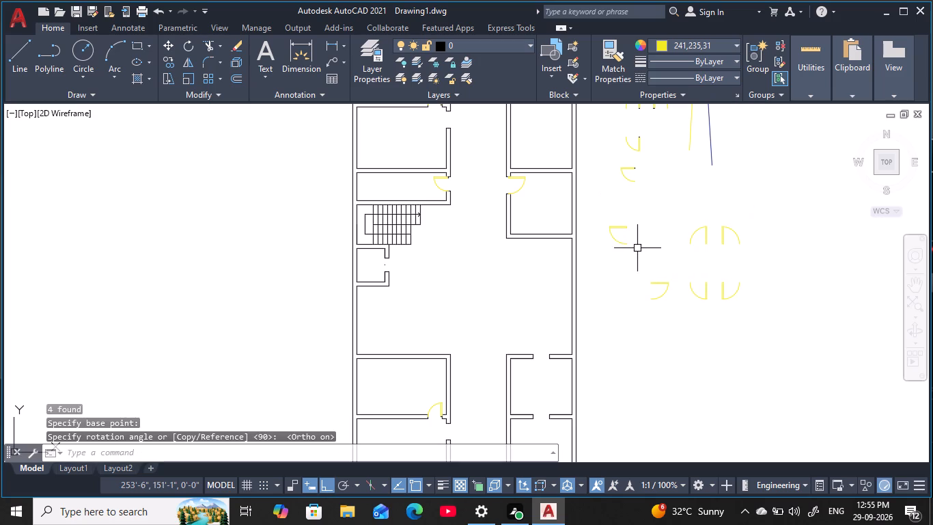
key("Escape")
key("Escape")
key("Escape")
key("Escape")
Copy the loose rotated door by its arc end, with Ortho off, onto the lower jamb of the upper-left room's corridor opening.
left_click(642, 260)
left_click(594, 204)
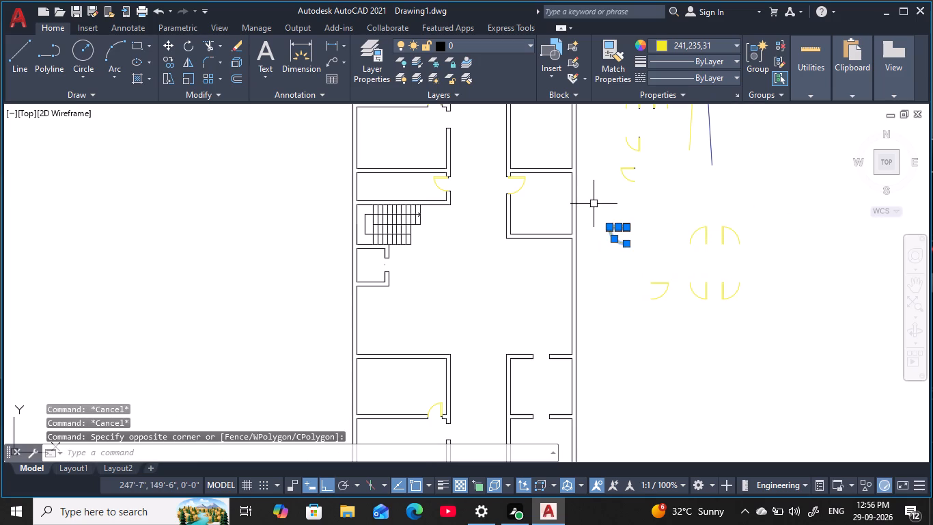
key("c")
key("o")
key("space")
left_click(625, 247)
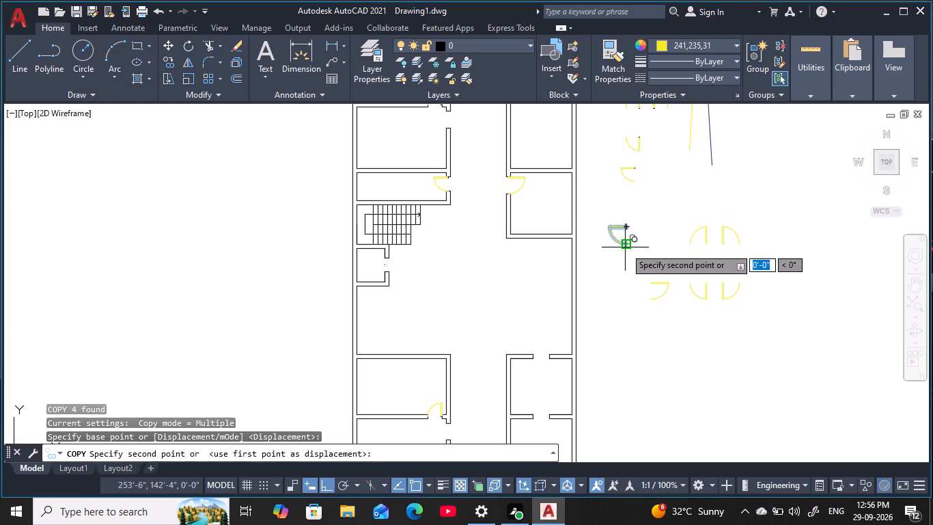
key("F8")
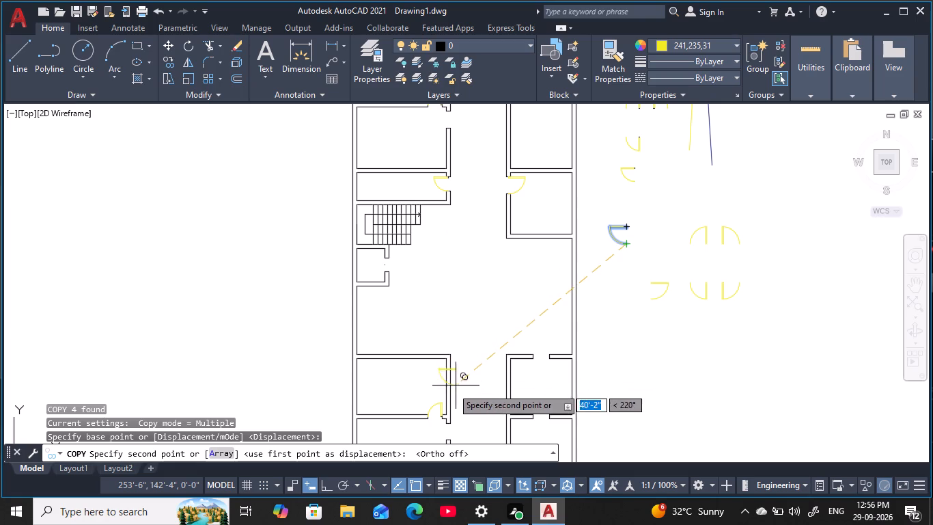
middle_click_drag(436, 209, 434, 352)
scroll(432, 265, "up", 1)
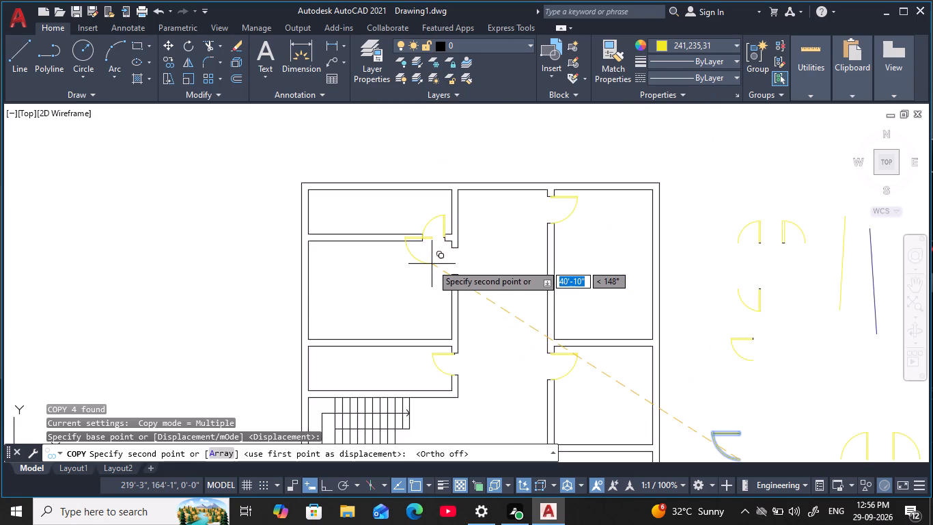
scroll(432, 264, "up", 3)
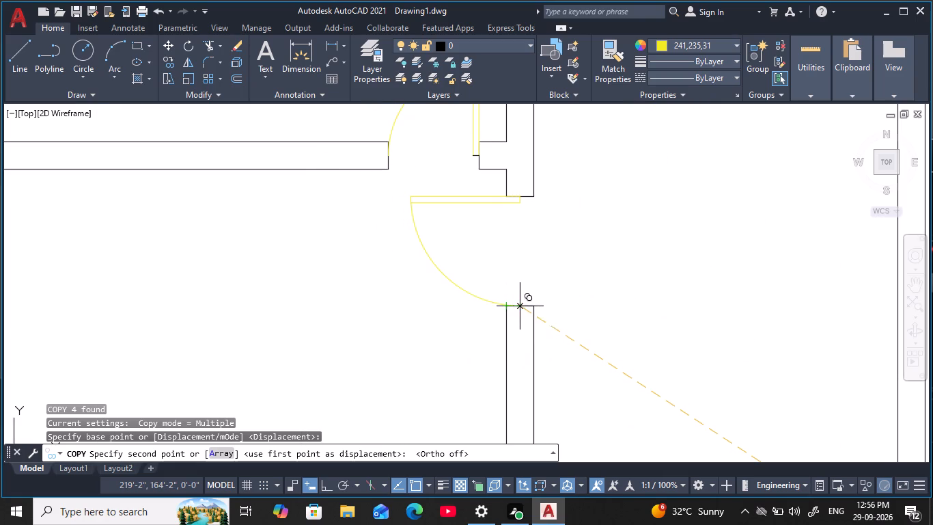
left_click(520, 308)
Place another copy of the door on the midpoint of the lower jamb in the bottom-left room's corridor opening.
scroll(530, 308, "down", 3)
middle_click_drag(612, 334, 520, 205)
middle_click_drag(501, 394, 585, 183)
middle_click_drag(523, 330, 516, 129)
scroll(516, 129, "down", 1)
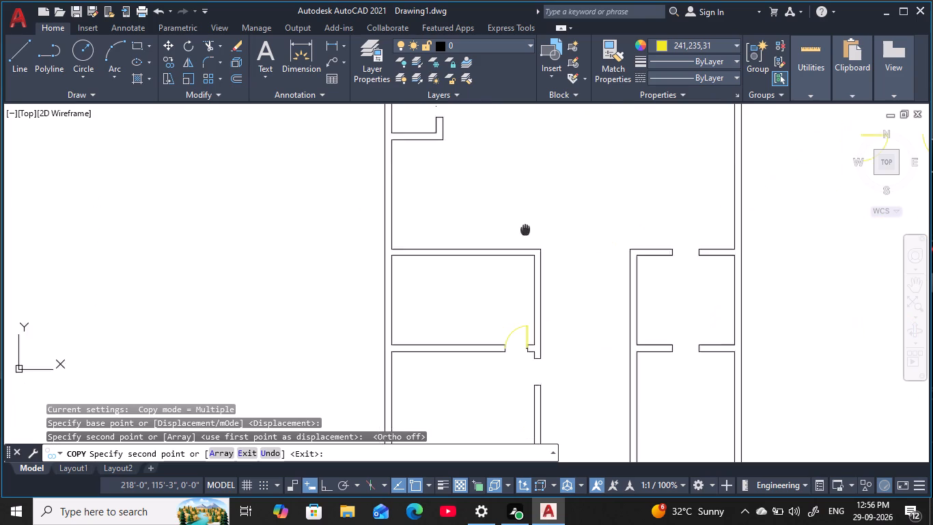
scroll(527, 217, "up", 4)
middle_click_drag(496, 191, 495, 286)
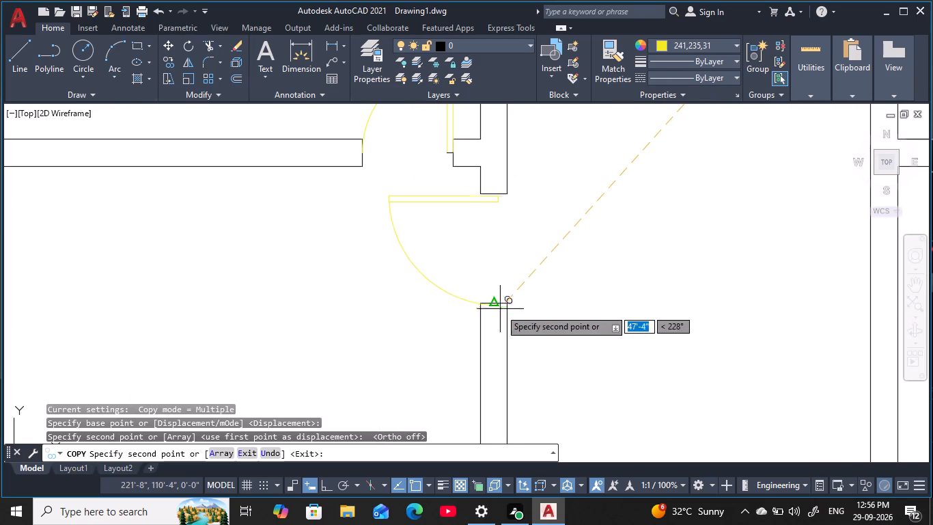
left_click(495, 306)
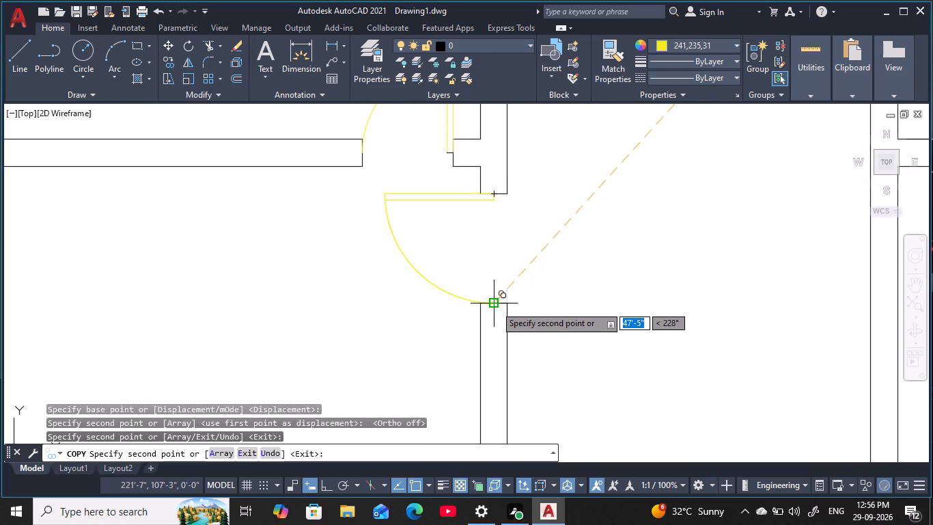
key("Escape")
key("Escape")
scroll(600, 224, "down", 2)
middle_click_drag(577, 291, 570, 319)
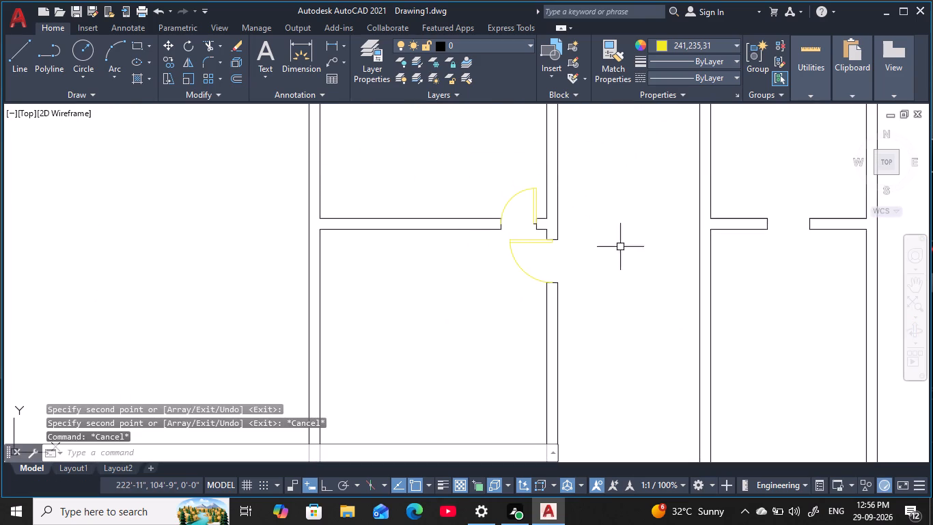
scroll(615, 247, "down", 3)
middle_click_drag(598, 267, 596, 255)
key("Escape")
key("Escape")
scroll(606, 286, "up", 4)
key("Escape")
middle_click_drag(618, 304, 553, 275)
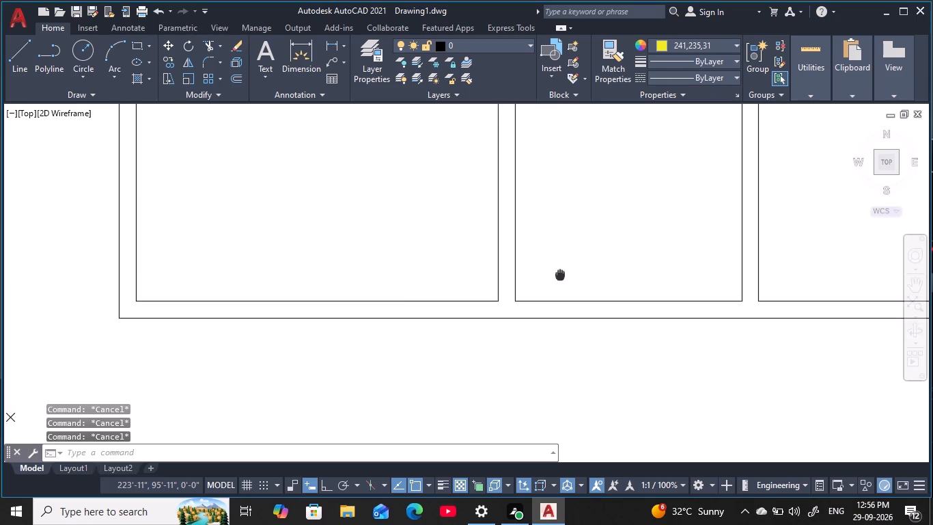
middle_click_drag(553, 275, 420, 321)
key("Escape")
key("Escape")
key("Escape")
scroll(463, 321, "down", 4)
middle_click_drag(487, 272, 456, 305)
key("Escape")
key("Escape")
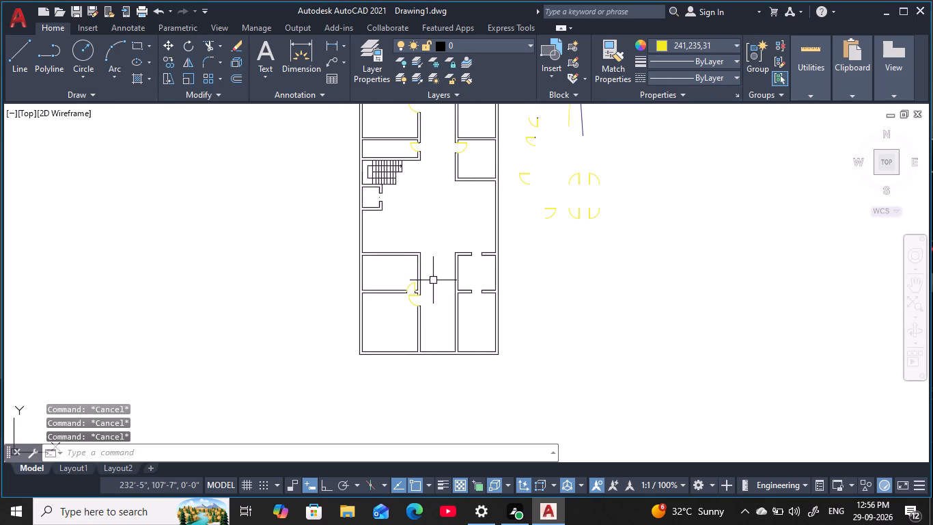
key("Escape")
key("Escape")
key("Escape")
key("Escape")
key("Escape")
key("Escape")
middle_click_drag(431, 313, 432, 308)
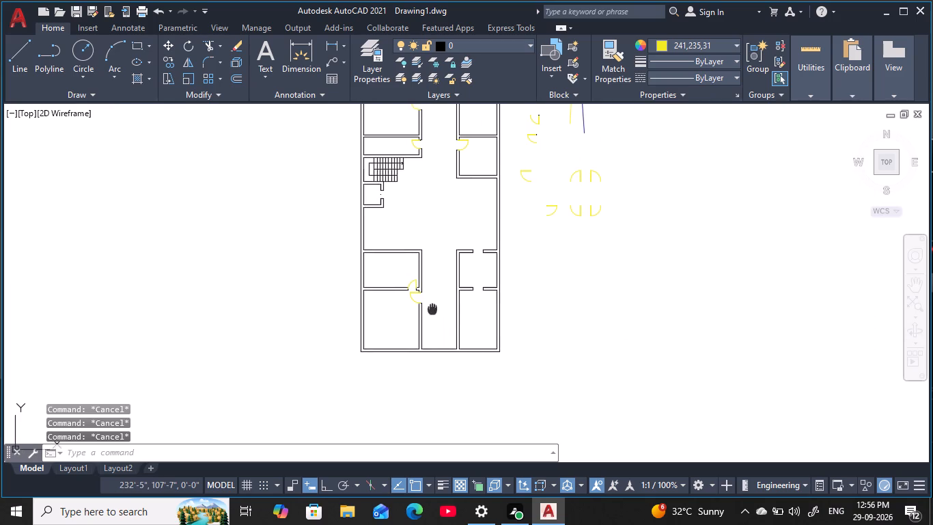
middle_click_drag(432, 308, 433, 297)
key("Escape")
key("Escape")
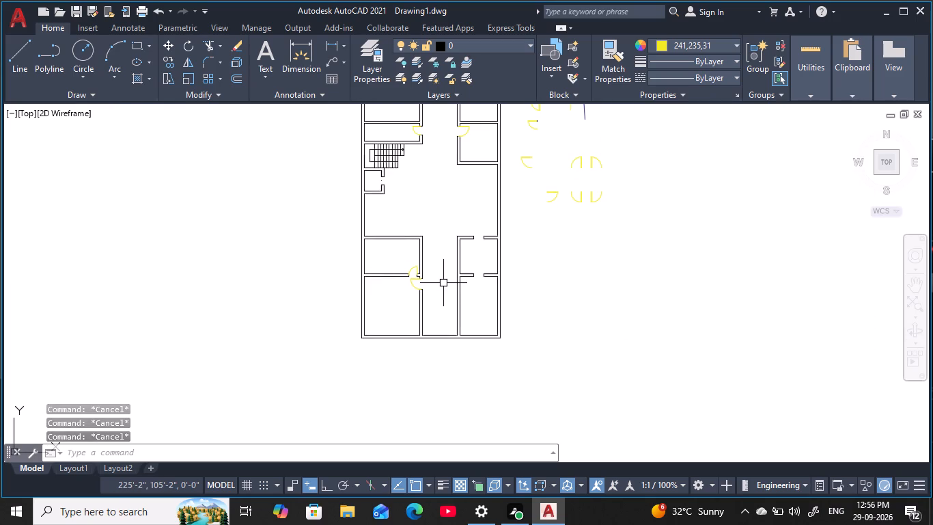
Draw a vertical line about 7' long, with Ortho on, upward from the midpoint of the corridor's bottom inner wall line.
key("Escape")
scroll(444, 325, "up", 3)
middle_click_drag(445, 326, 449, 288)
key("Escape")
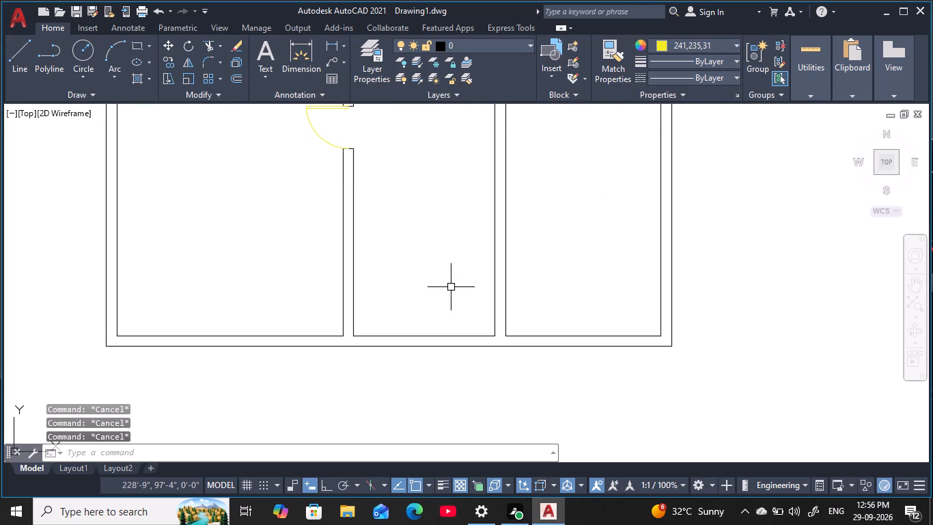
key("Escape")
type("L")
key("space")
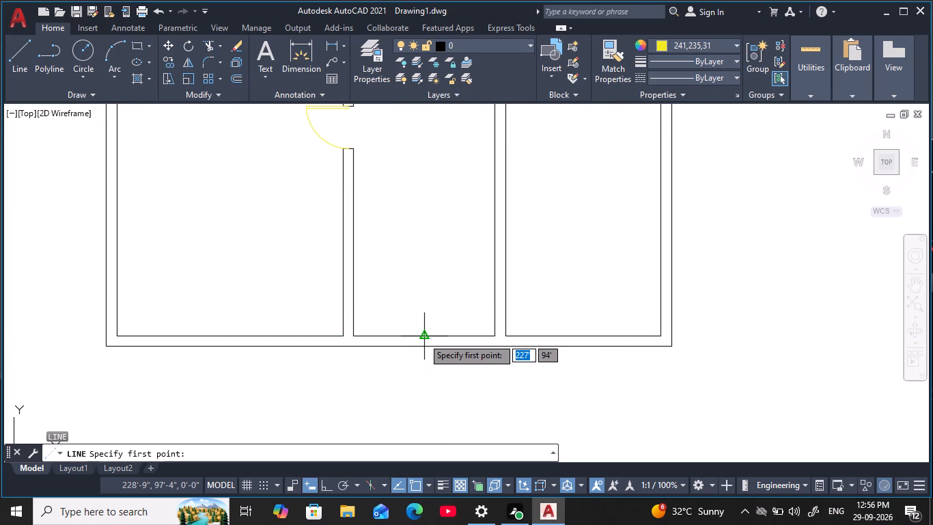
left_click(424, 338)
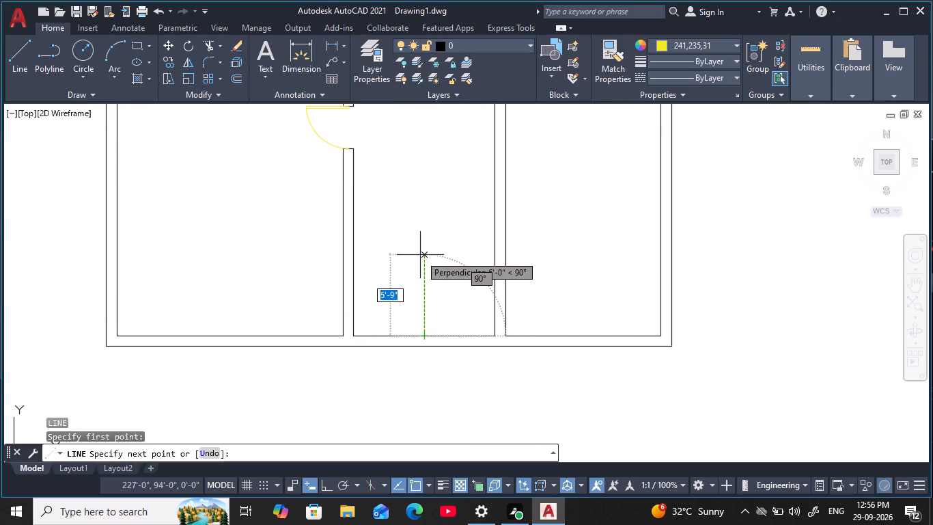
key("F8")
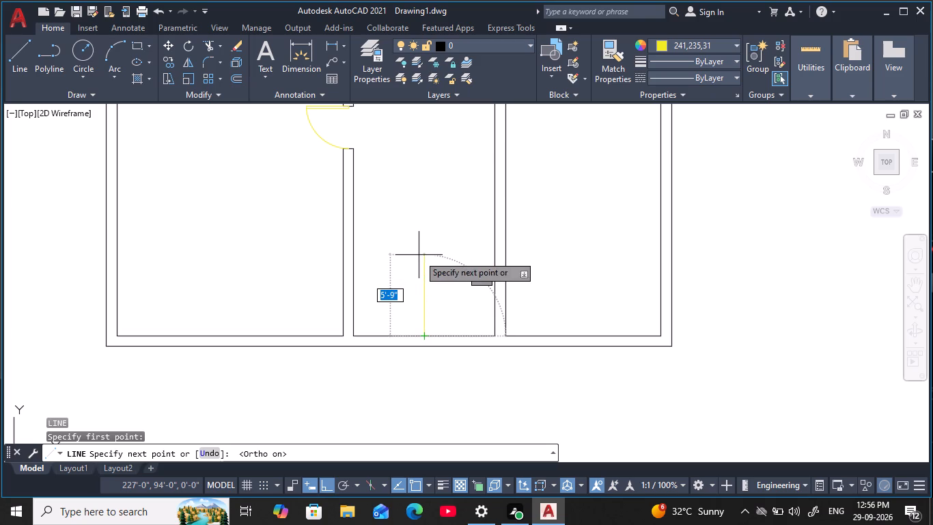
left_click(424, 238)
key("Escape")
key("Escape")
key("Escape")
key("Escape")
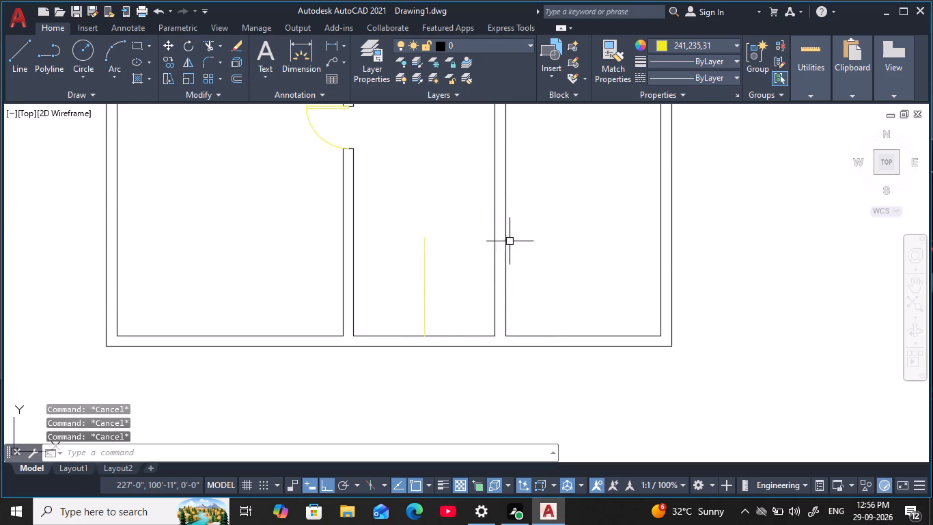
key("Escape")
key("Escape")
key("Escape")
key("Escape")
Set the current object color to black (0,0,0).
left_click(714, 44)
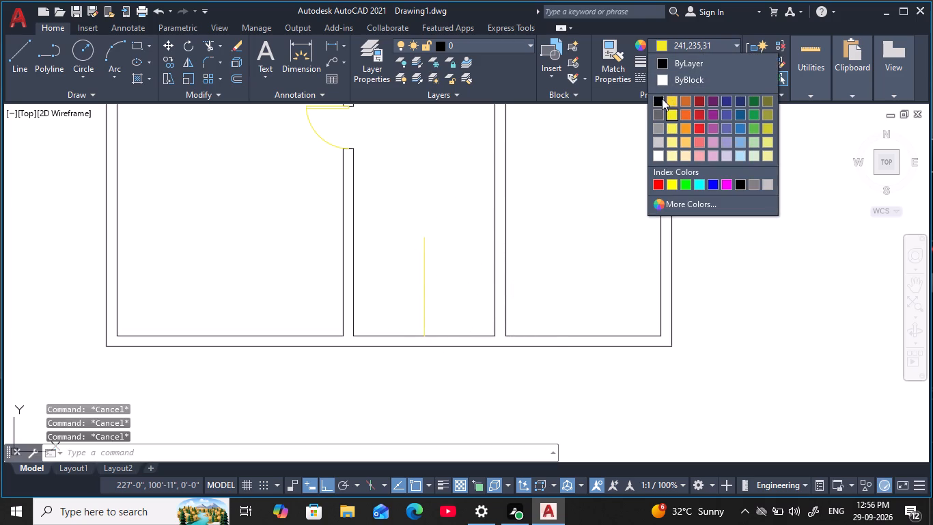
left_click(661, 100)
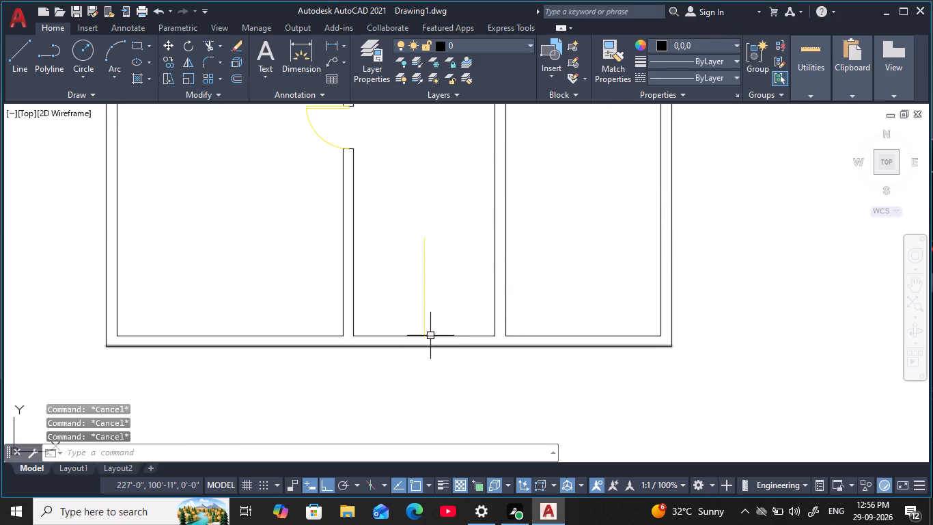
Extend the corridor's vertical centre line down to the outer line of the bottom wall.
type("EX")
key("space")
left_click(423, 310)
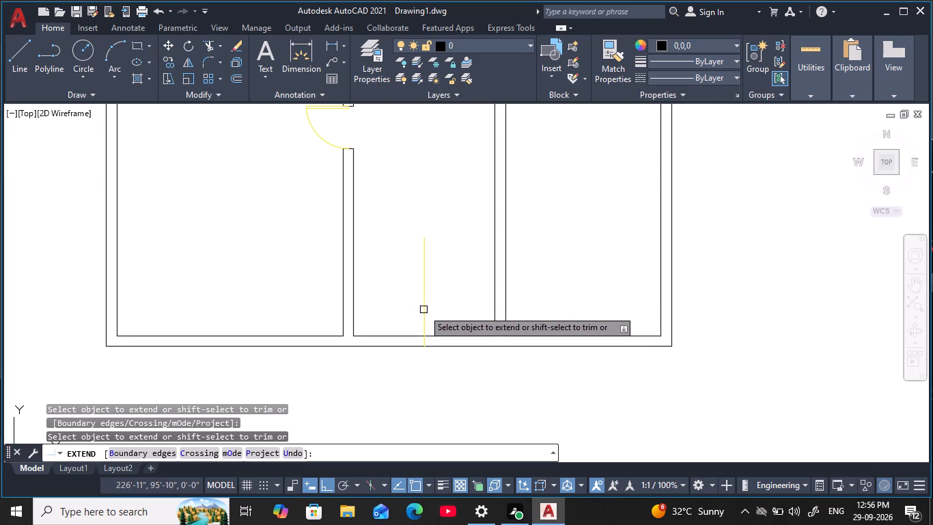
key("Escape")
key("Escape")
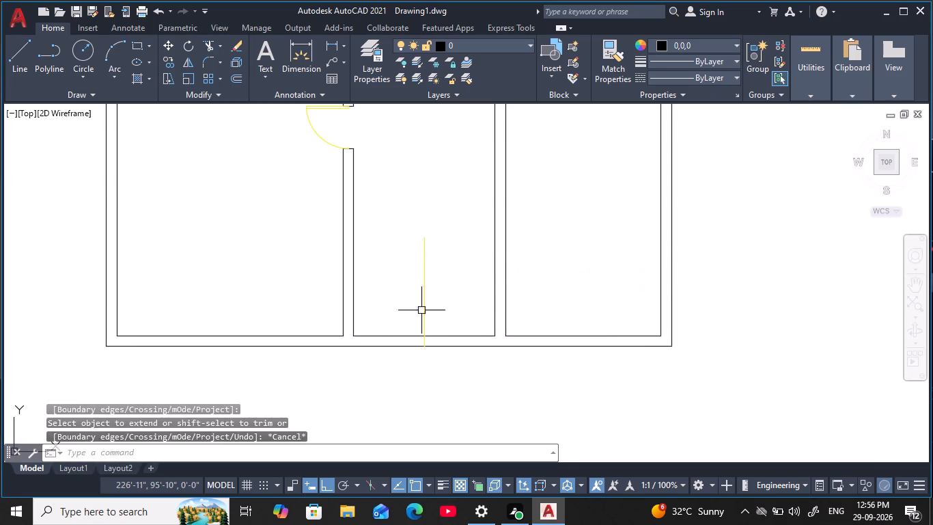
key("Escape")
key("Escape")
key("Escape")
key("Escape")
key("Escape")
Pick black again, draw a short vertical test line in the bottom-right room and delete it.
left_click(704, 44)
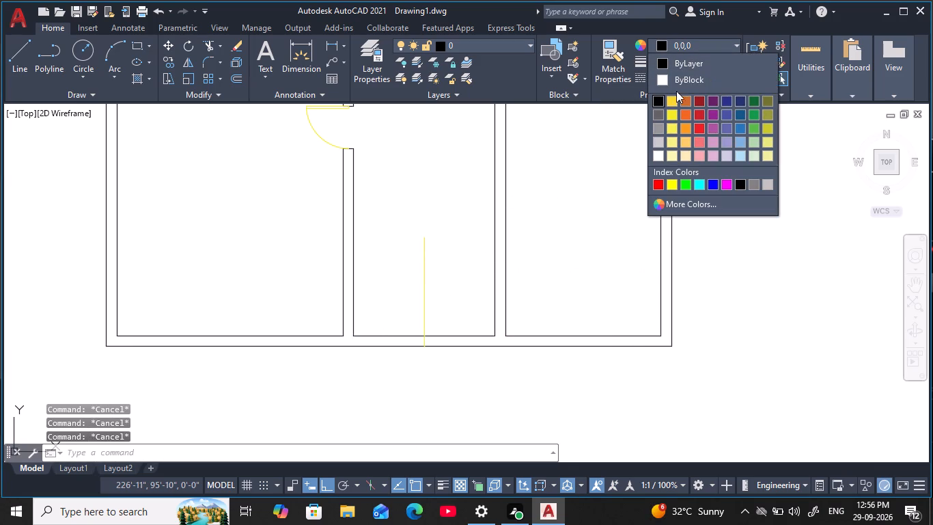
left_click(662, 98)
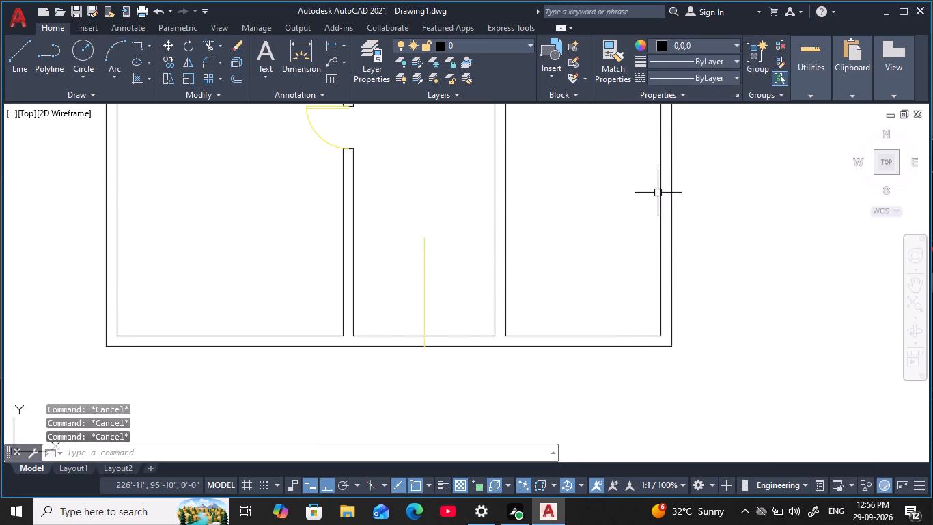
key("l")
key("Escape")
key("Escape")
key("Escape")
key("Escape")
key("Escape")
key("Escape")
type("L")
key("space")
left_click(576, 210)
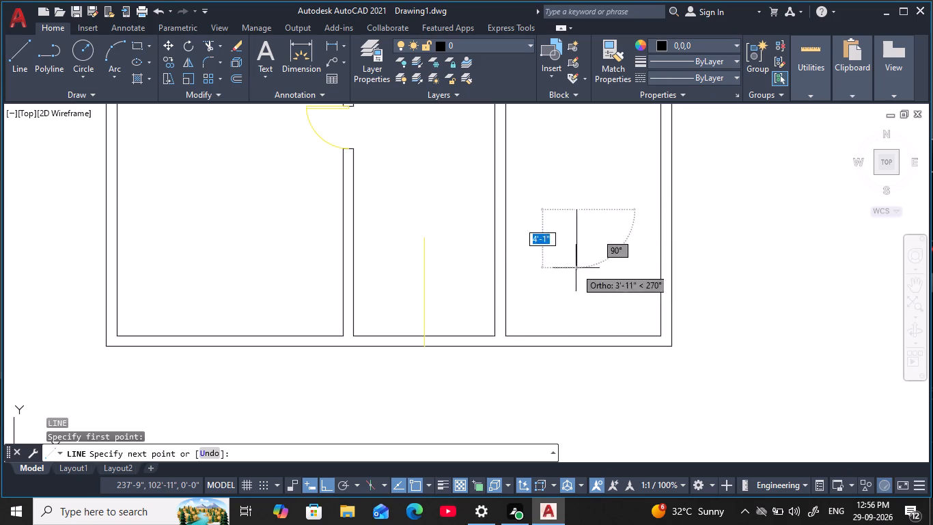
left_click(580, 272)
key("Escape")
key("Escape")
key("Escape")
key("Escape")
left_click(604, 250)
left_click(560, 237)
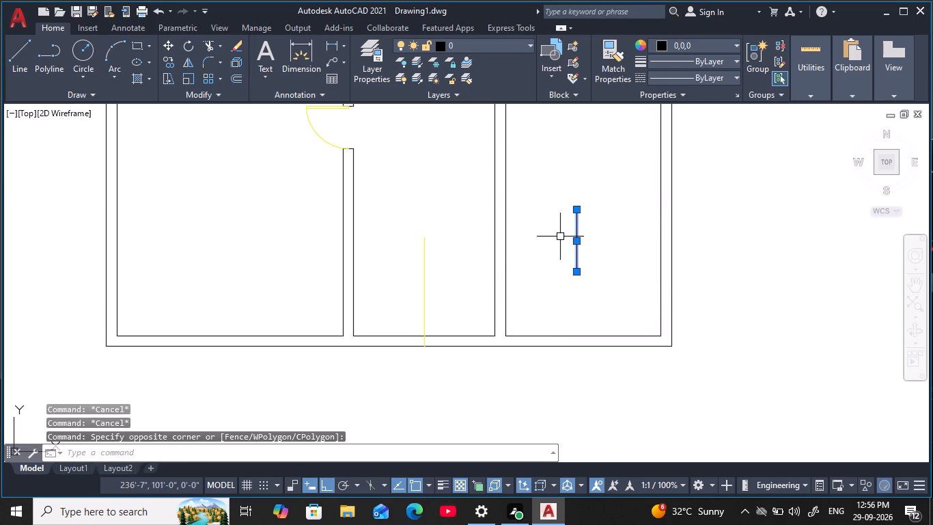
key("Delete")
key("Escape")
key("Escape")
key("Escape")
Offset the corridor's vertical centre line 1'9" to both its left and right sides.
type("O")
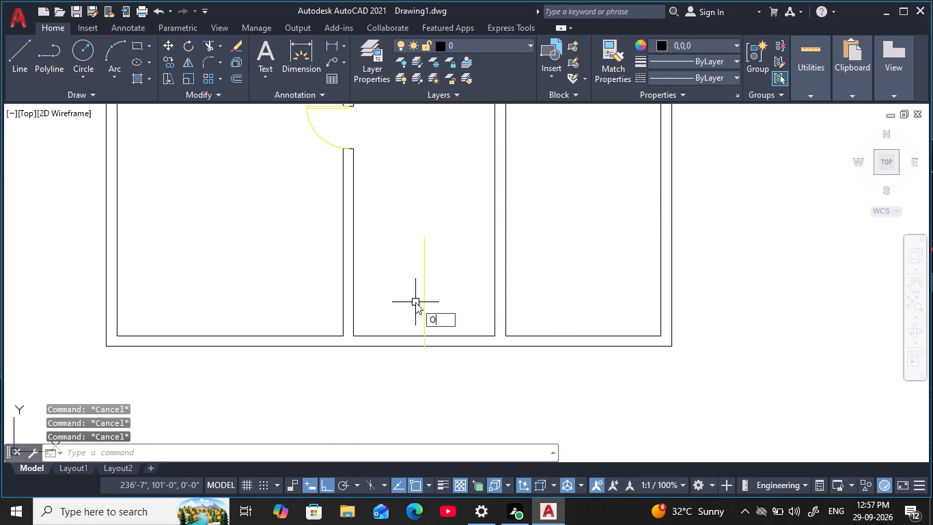
key("space")
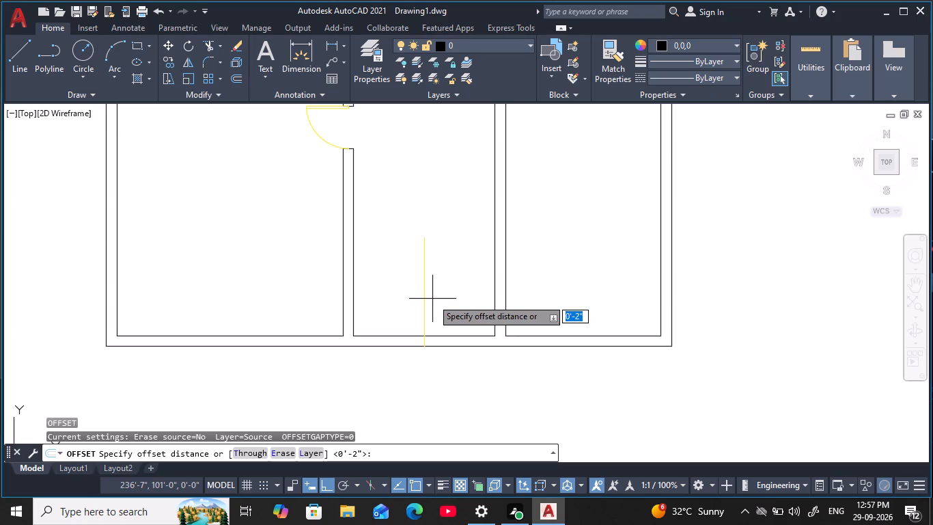
key("1")
key("apostrophe")
type("9")
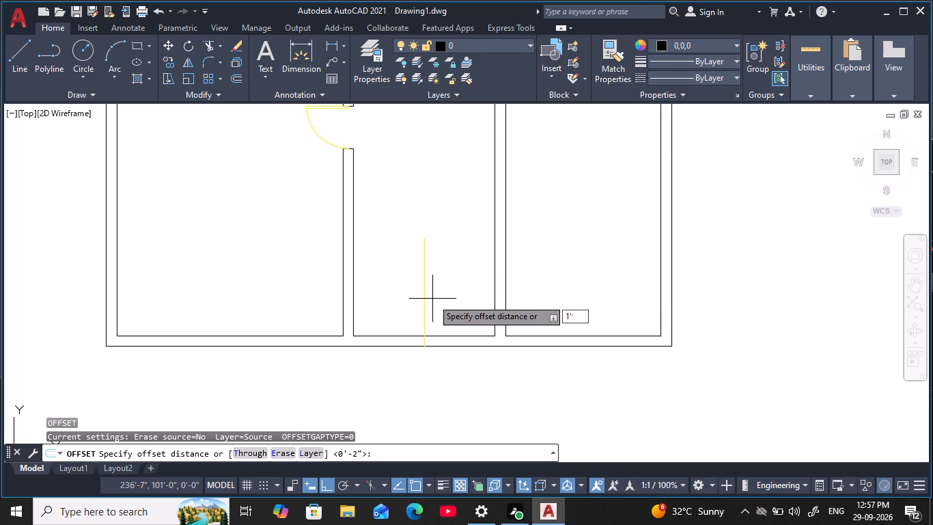
key("space")
left_click(425, 305)
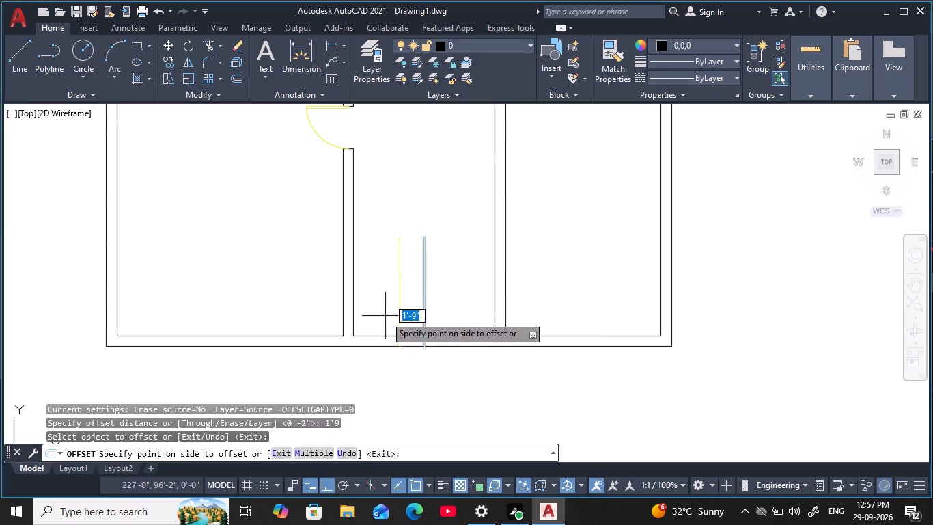
left_click(380, 317)
left_click(422, 312)
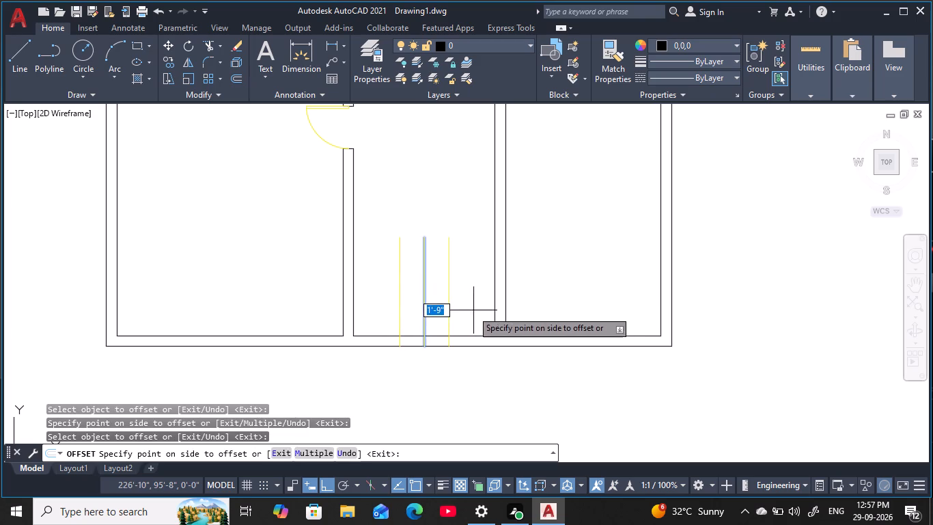
left_click(479, 308)
key("Escape")
key("Escape")
key("Escape")
key("Escape")
Draw a 9" jamb line across the bottom wall's thickness at the left offset guide line.
scroll(430, 327, "up", 3)
key("Escape")
middle_click_drag(419, 320, 459, 285)
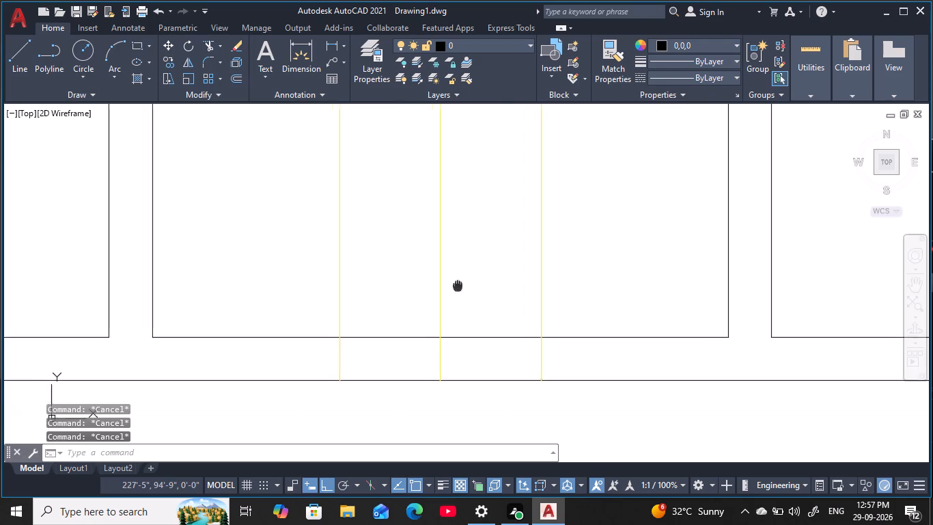
key("Escape")
middle_click_drag(459, 285, 460, 284)
key("Escape")
key("Escape")
key("Escape")
type("L")
key("space")
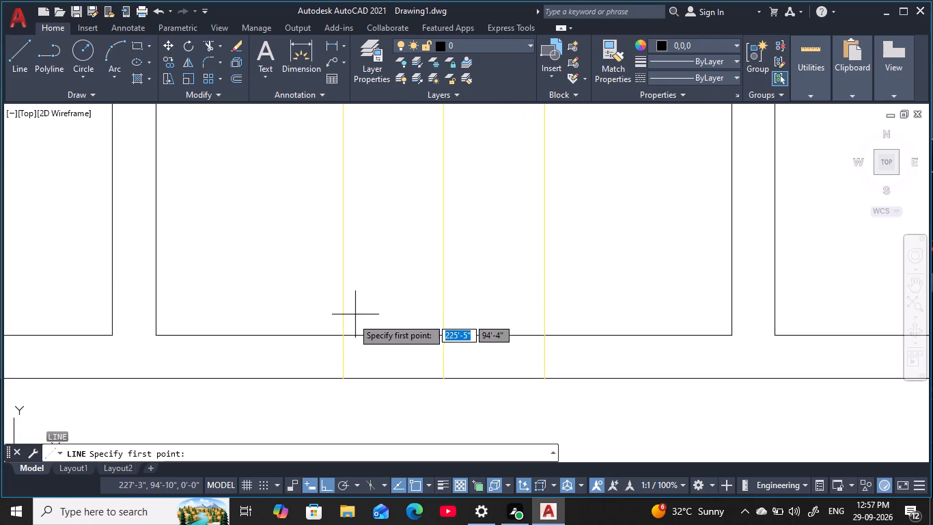
left_click(341, 336)
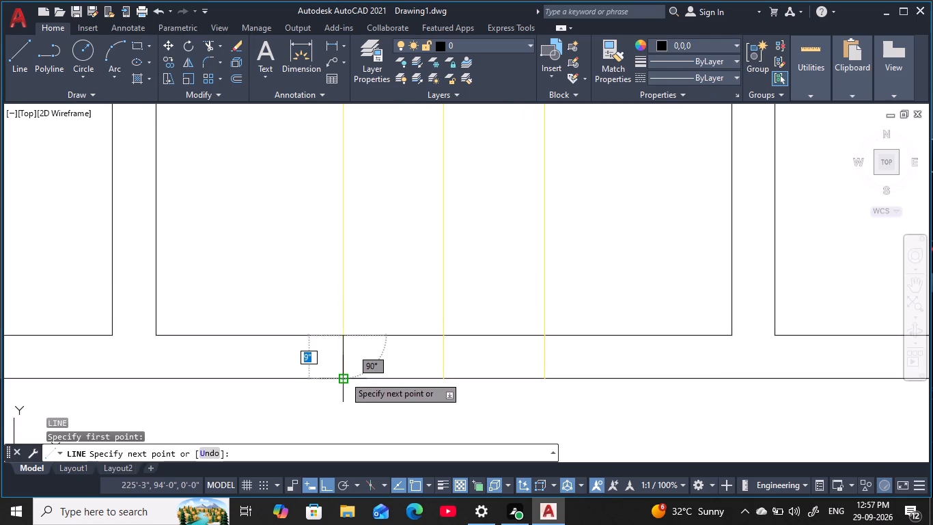
left_click(344, 375)
key("Escape")
key("Escape")
key("Escape")
key("Escape")
key("Escape")
key("Escape")
key("Escape")
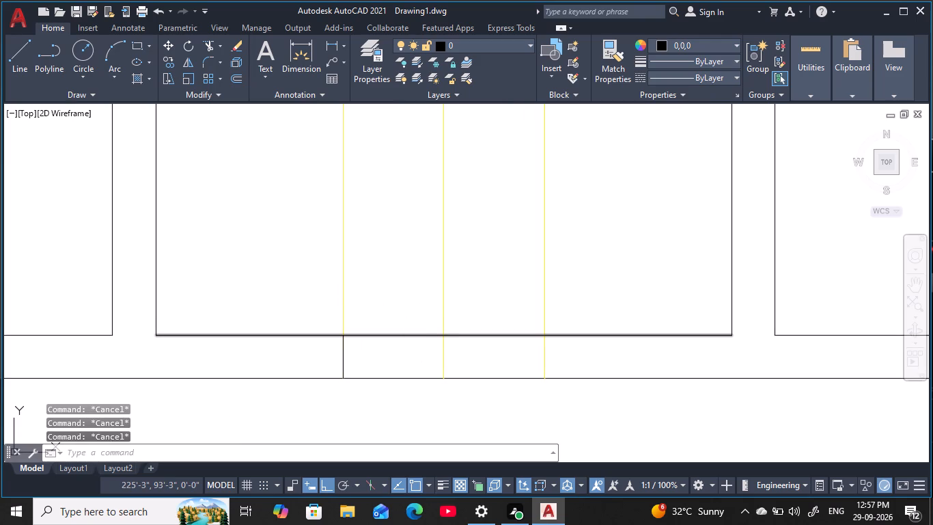
key("Escape")
key("Escape")
key("Escape")
Draw a matching 9" jamb line across the bottom wall's thickness at the right offset guide line.
type("L")
key("space")
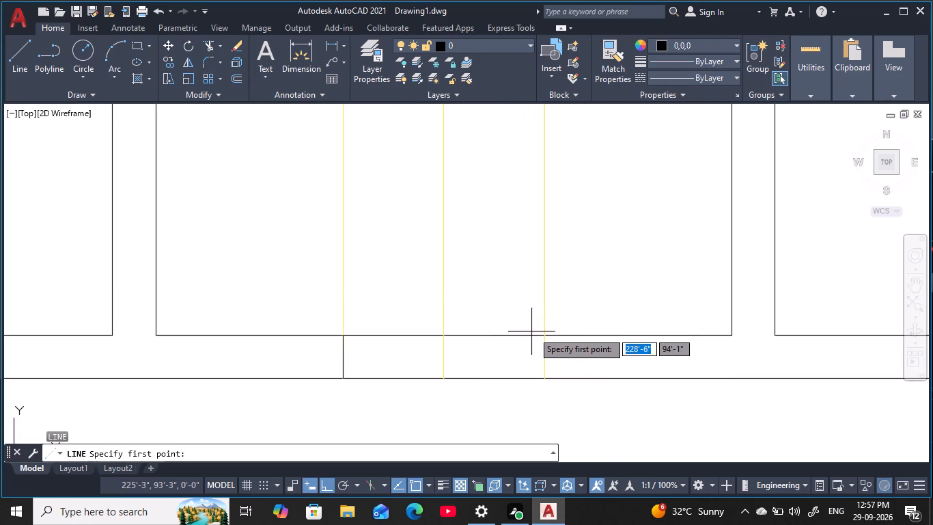
left_click(544, 337)
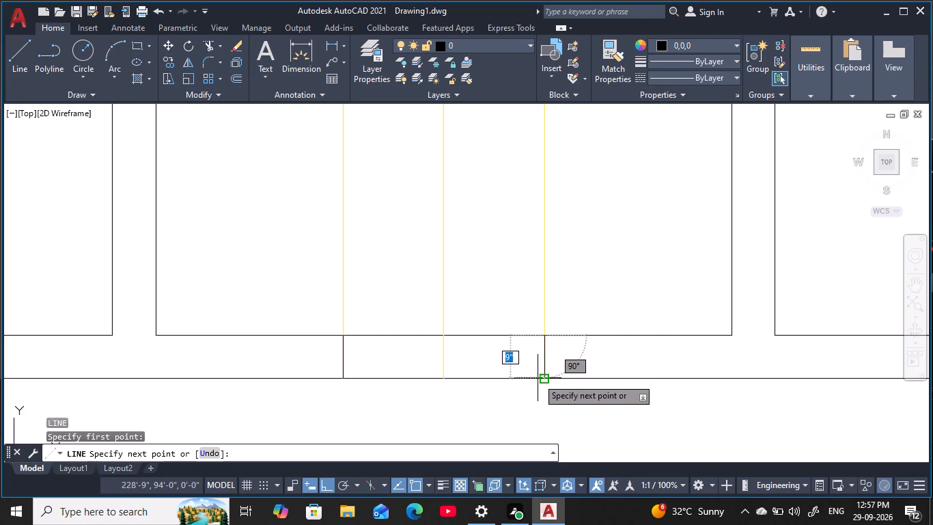
left_click(544, 379)
key("Escape")
key("Escape")
key("Escape")
key("Escape")
key("Escape")
key("Escape")
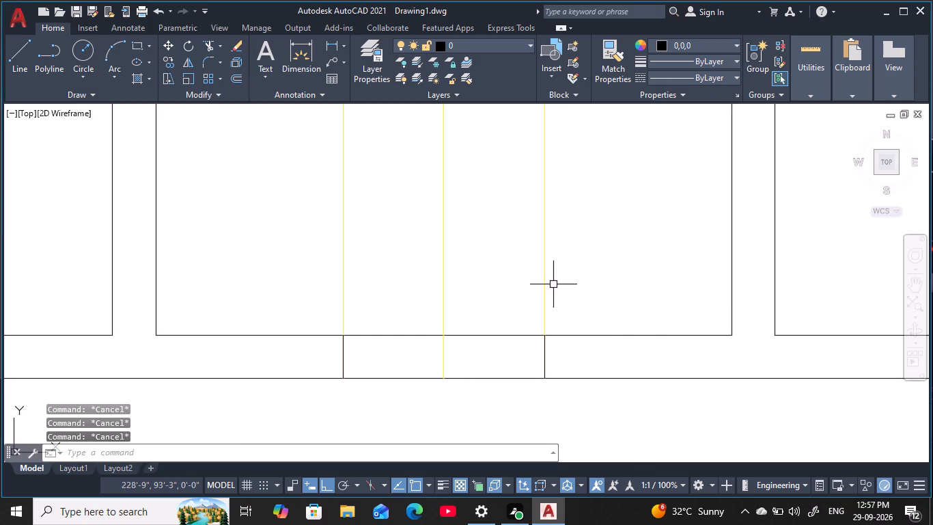
key("Escape")
Trim away the three yellow vertical guide lines above the bottom wall's inner face.
type("TRV V")
left_click_drag(588, 260, 542, 253)
left_click(255, 197)
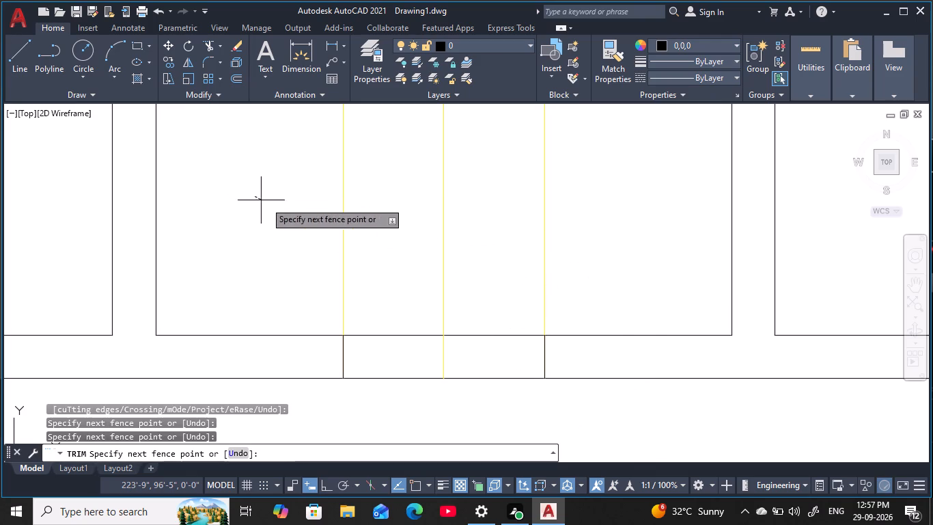
left_click(589, 241)
Trim the bottom wall's inner and outer lines and the leftover centre line between the jambs to open the main entrance.
left_click_drag(462, 310, 458, 336)
left_click(460, 414)
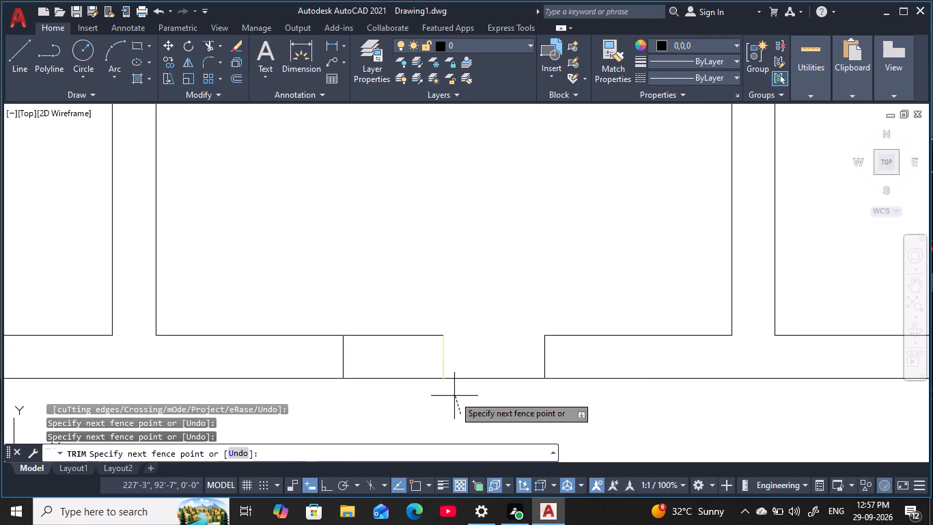
left_click_drag(427, 400, 416, 364)
left_click(384, 293)
left_click_drag(427, 360, 438, 392)
left_click(441, 400)
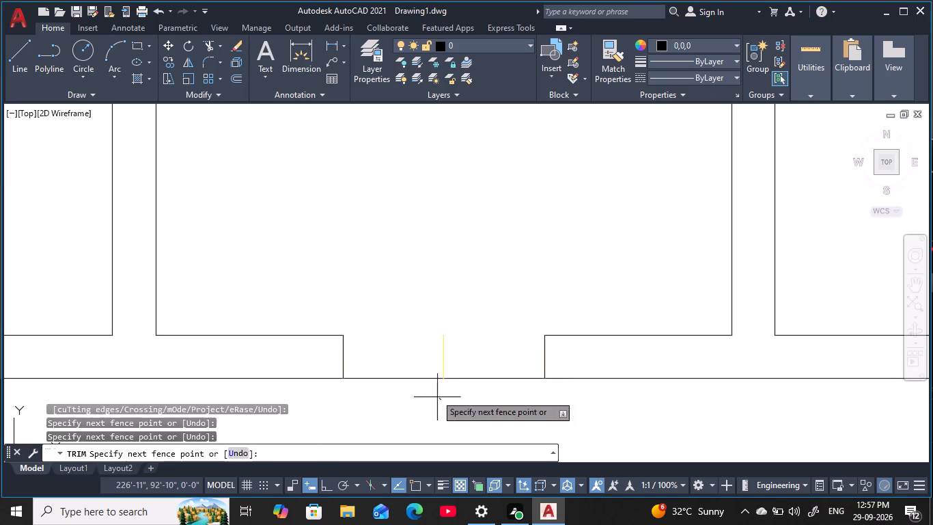
left_click(409, 348)
left_click_drag(437, 353, 447, 355)
left_click_drag(478, 364, 483, 371)
left_click_drag(488, 385, 492, 392)
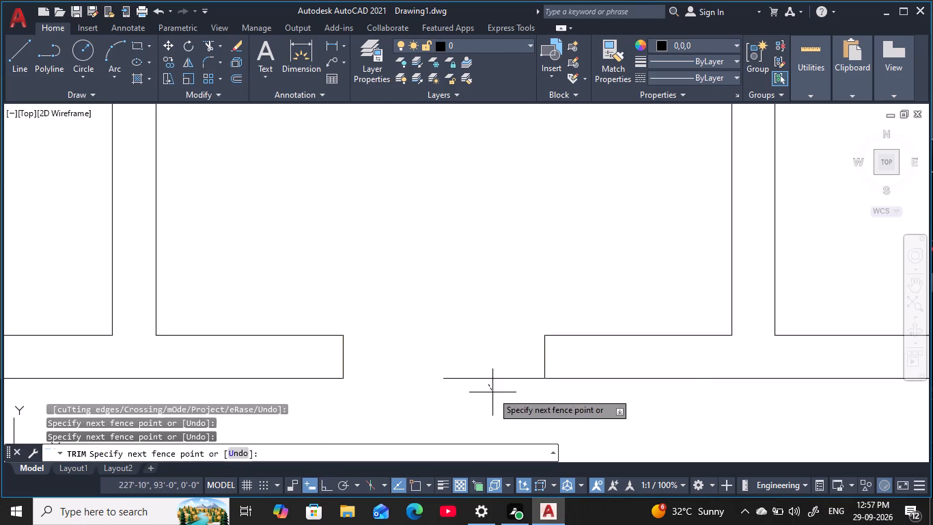
left_click(467, 345)
scroll(465, 340, "down", 2)
middle_click_drag(465, 340, 483, 388)
scroll(484, 355, "down", 1)
scroll(477, 267, "down", 2)
middle_click_drag(478, 271, 481, 282)
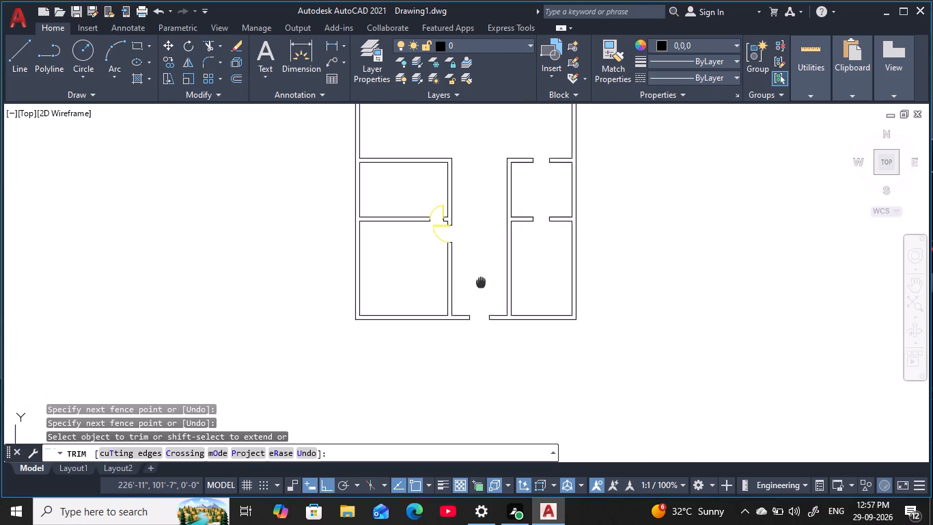
middle_click_drag(481, 282, 486, 325)
scroll(482, 327, "up", 1)
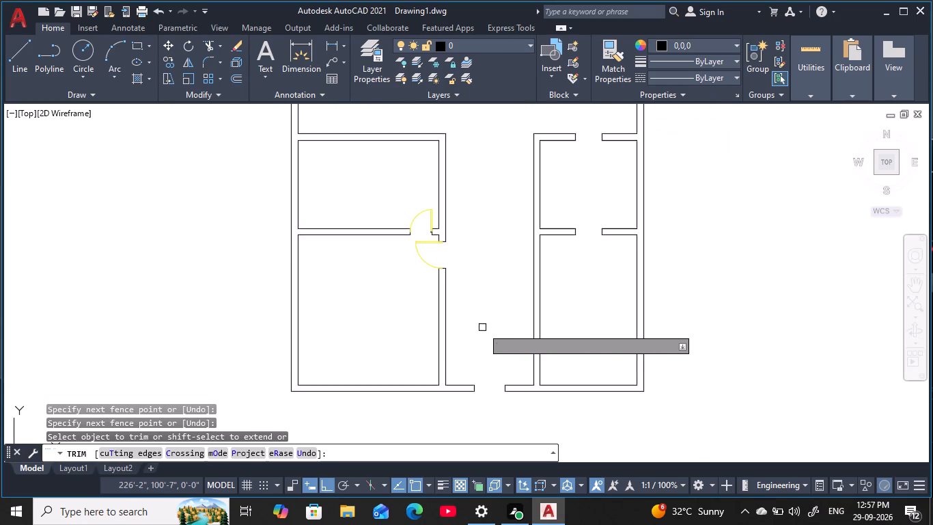
scroll(480, 321, "up", 1)
middle_click_drag(481, 323, 460, 232)
key("Escape")
key("Escape")
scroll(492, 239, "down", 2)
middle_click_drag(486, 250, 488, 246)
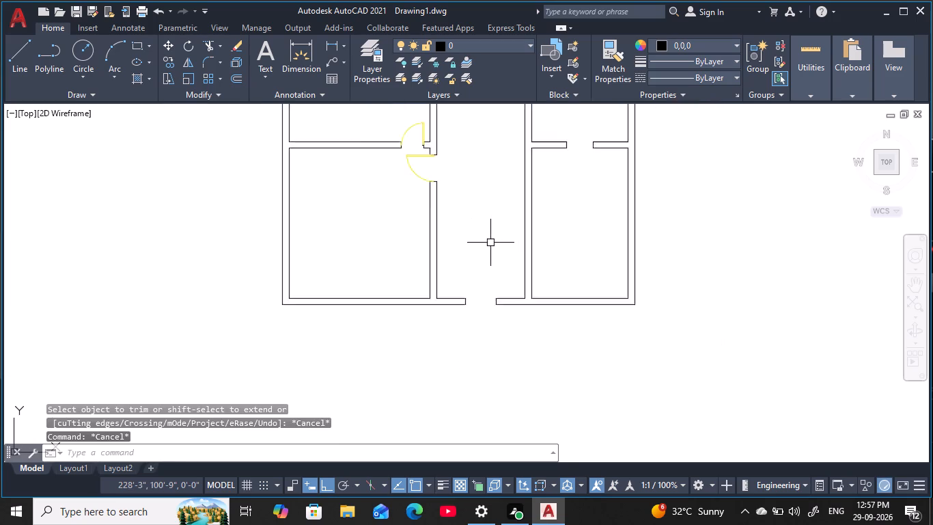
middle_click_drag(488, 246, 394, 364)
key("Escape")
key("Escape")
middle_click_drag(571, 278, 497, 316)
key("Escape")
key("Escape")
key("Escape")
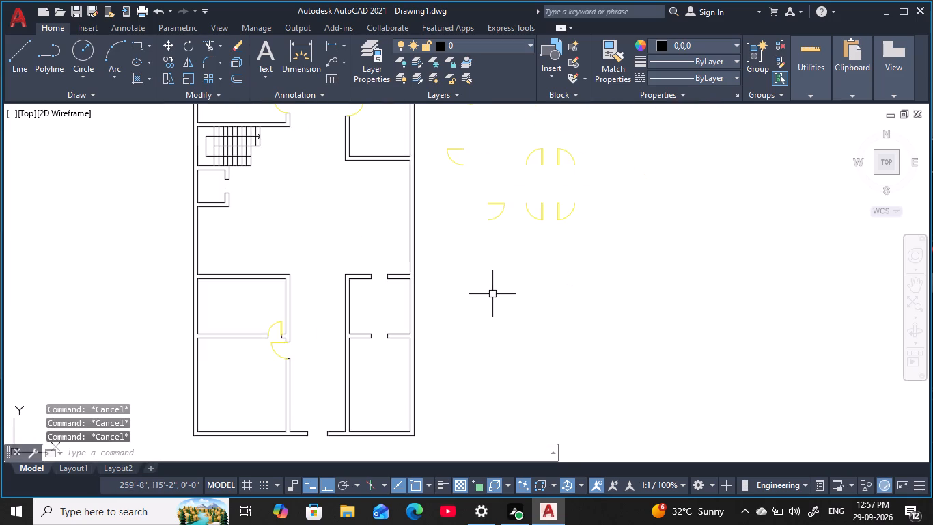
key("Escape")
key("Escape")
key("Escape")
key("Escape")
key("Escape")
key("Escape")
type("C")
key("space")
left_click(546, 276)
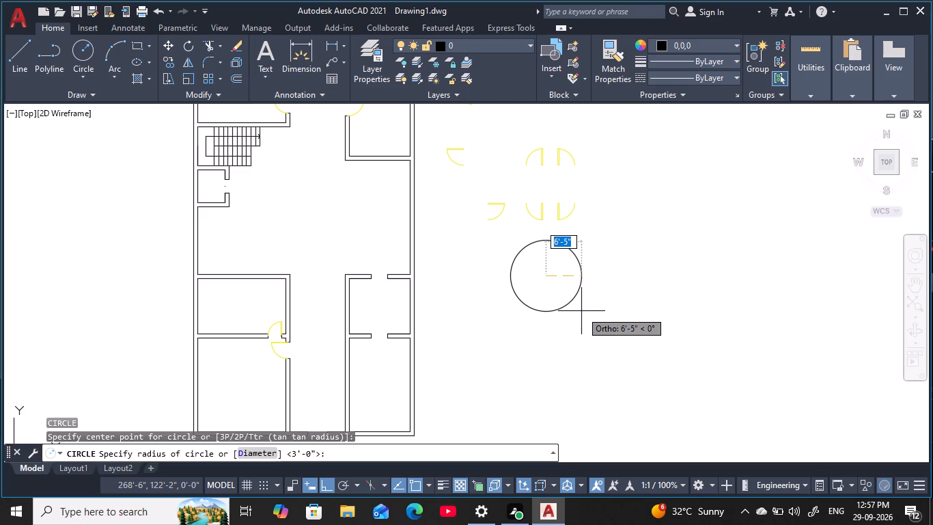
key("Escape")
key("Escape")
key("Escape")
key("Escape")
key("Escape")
Add a horizontal linear dimension between the two jambs of the main entrance opening.
middle_click_drag(472, 367, 582, 278)
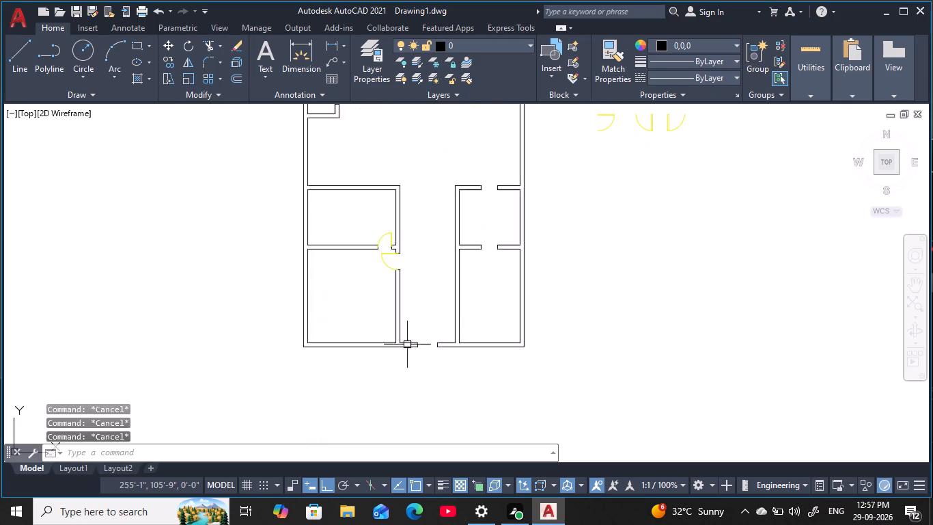
scroll(421, 349, "up", 4)
key("Escape")
key("Escape")
key("Escape")
key("Escape")
middle_click_drag(421, 351, 434, 319)
key("Escape")
key("Escape")
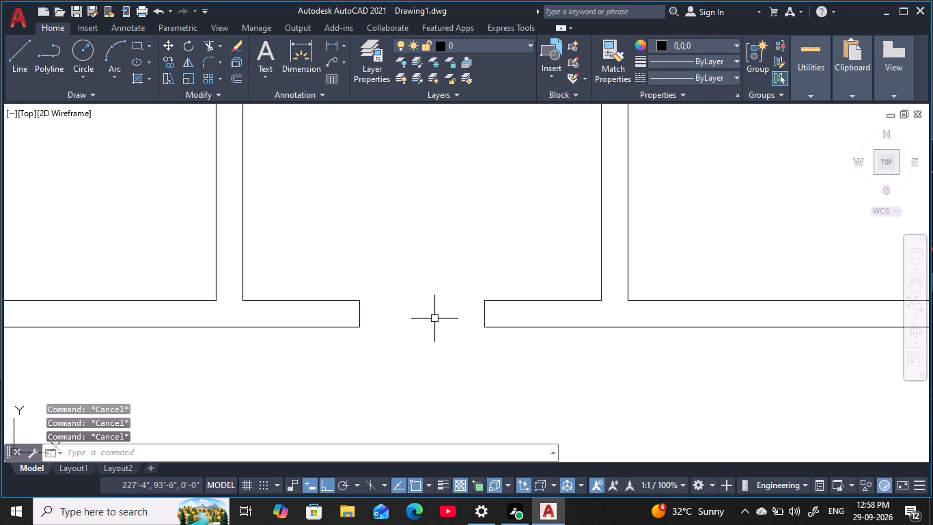
type("DLI")
key("space")
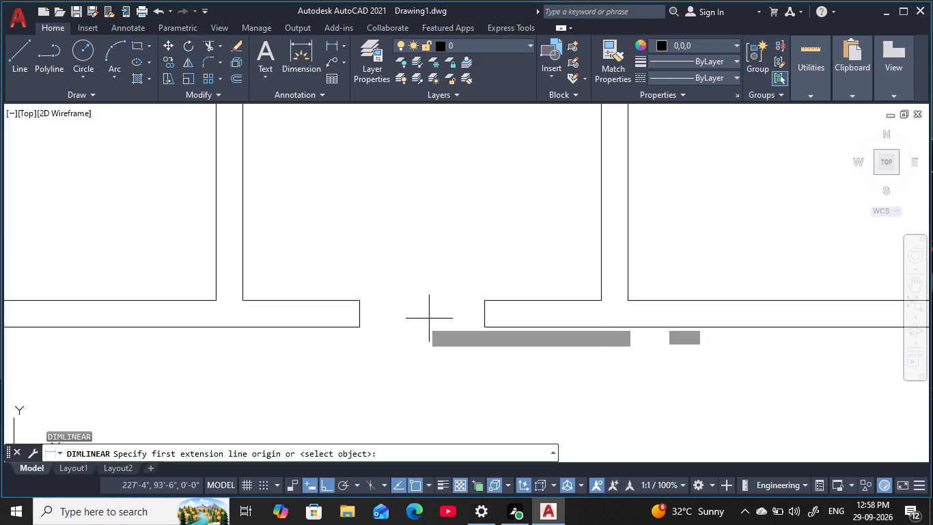
left_click(357, 317)
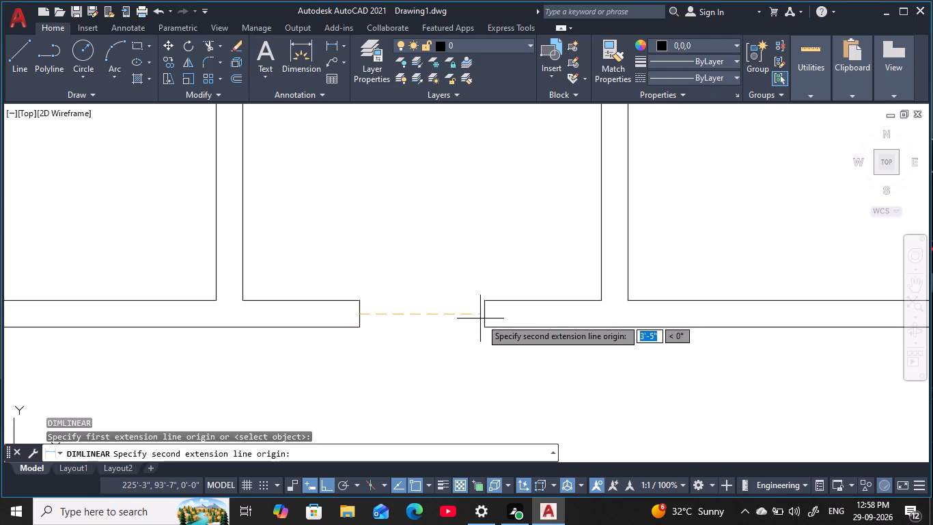
left_click(484, 316)
left_click(484, 290)
Draw a circle of radius 1'9" in the empty space outside the plan, below the spare door symbols.
scroll(518, 245, "down", 2)
middle_click_drag(514, 246, 382, 297)
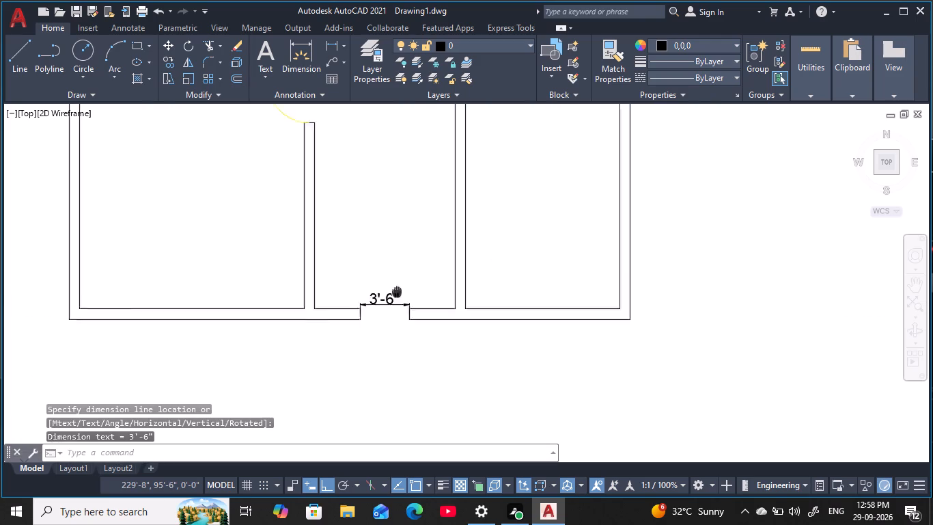
middle_click_drag(382, 297, 319, 342)
scroll(376, 326, "down", 1)
middle_click_drag(439, 312, 302, 376)
scroll(434, 312, "down", 1)
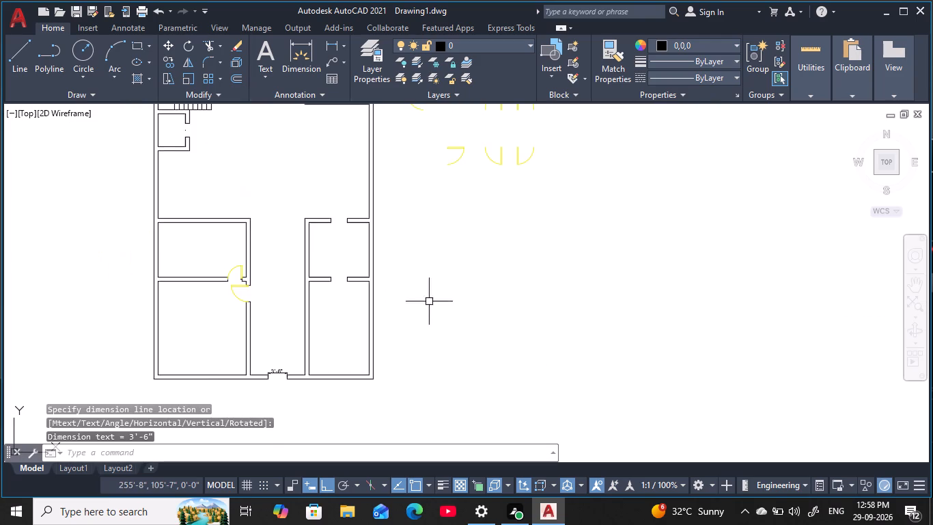
middle_click_drag(423, 293, 413, 336)
key("Escape")
key("Escape")
key("Escape")
key("Escape")
key("Escape")
key("Escape")
key("Escape")
key("c")
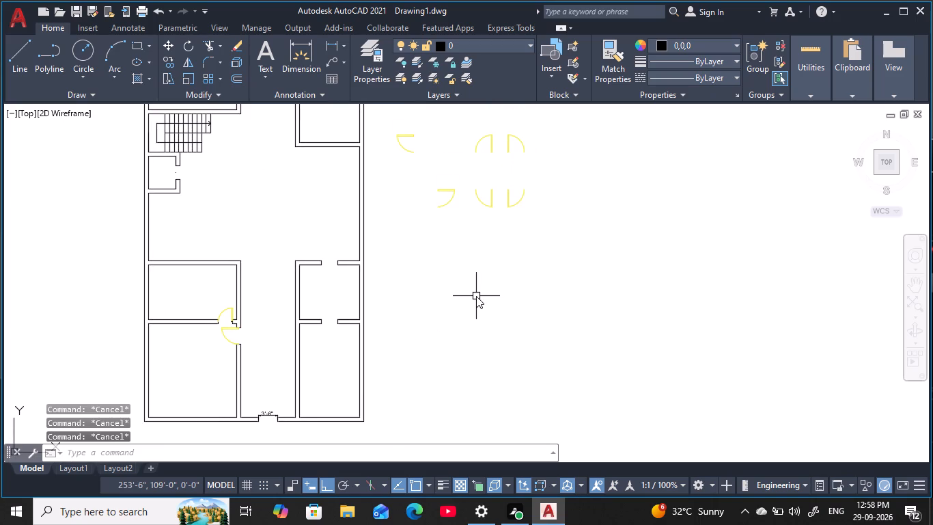
key("space")
left_click(489, 286)
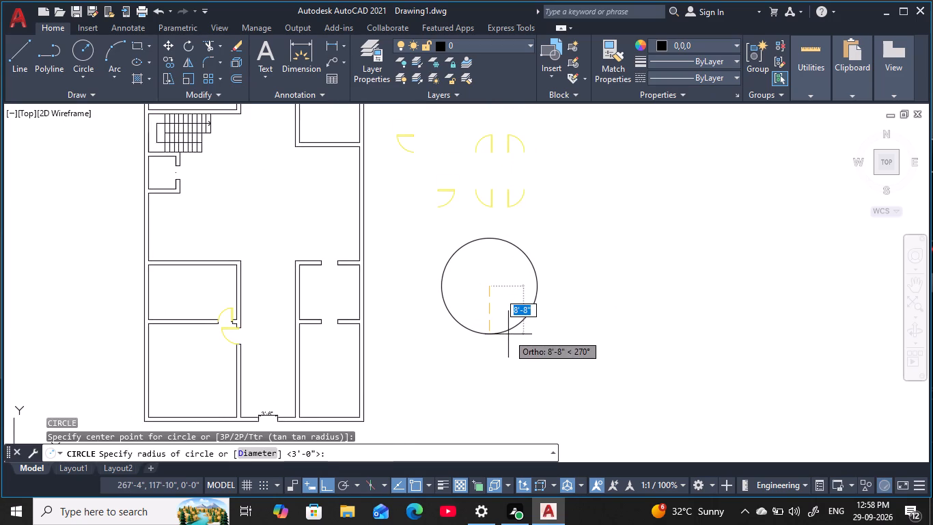
key("1")
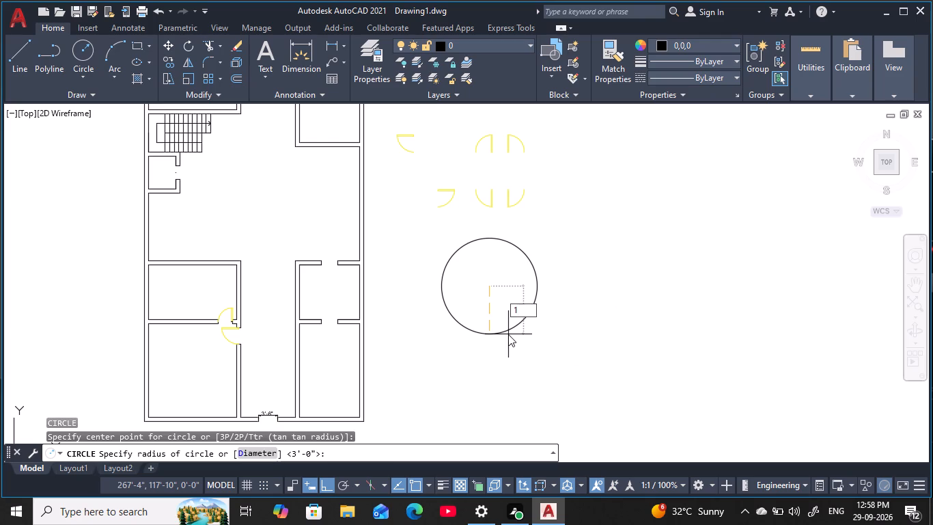
key("apostrophe")
key("9")
key("space")
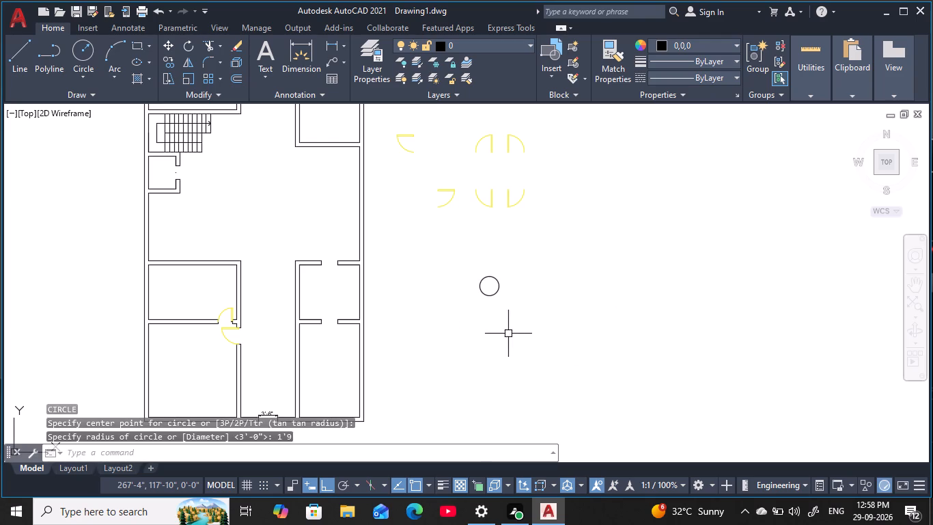
Draw connected lines from the circle's top quadrant to its centre and on to its right quadrant.
scroll(475, 284, "up", 5)
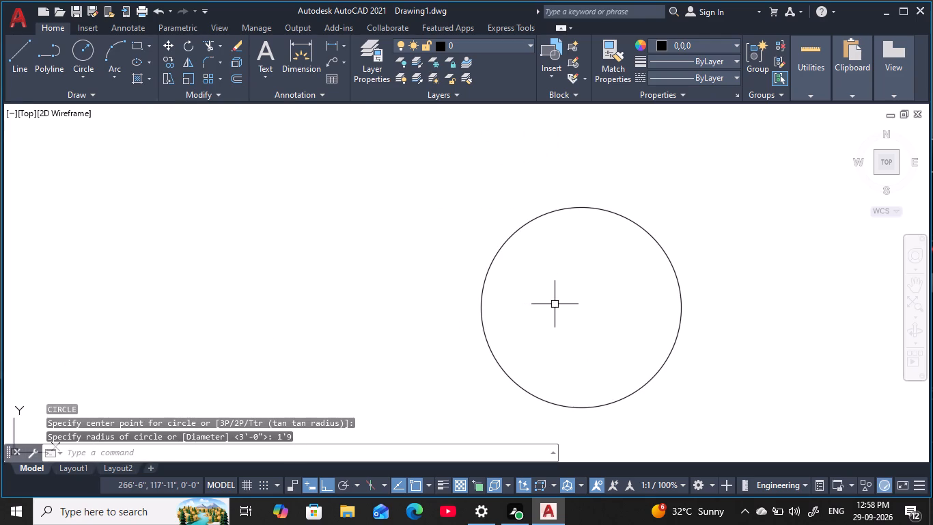
middle_click_drag(555, 304, 447, 303)
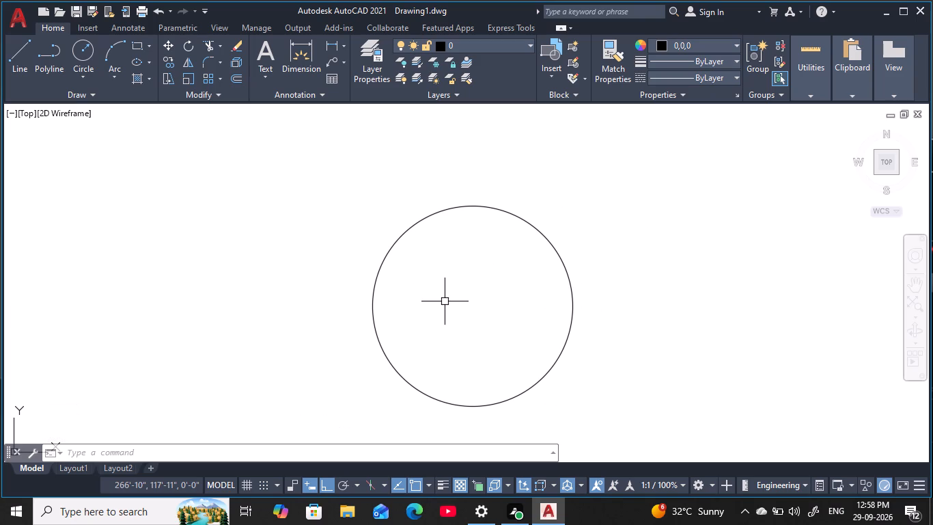
key("Escape")
key("Escape")
key("Escape")
key("Escape")
key("Escape")
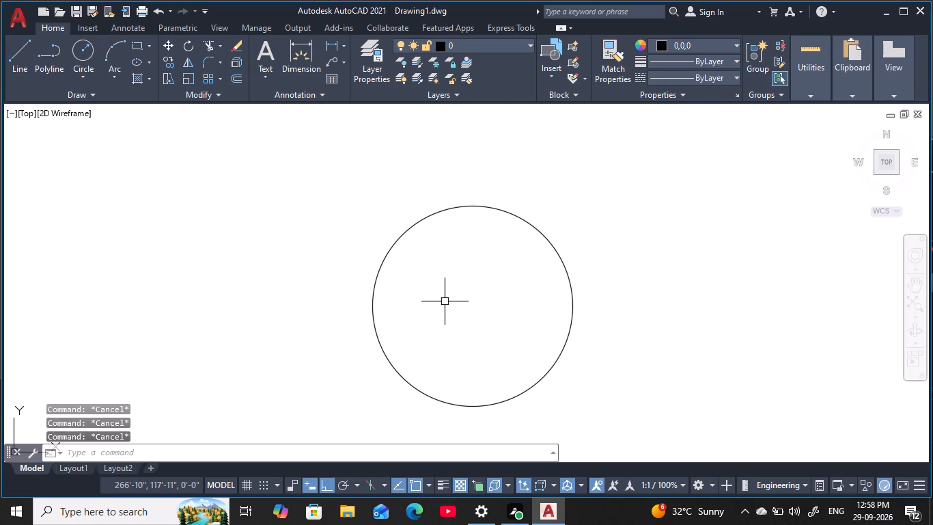
type("L")
key("space")
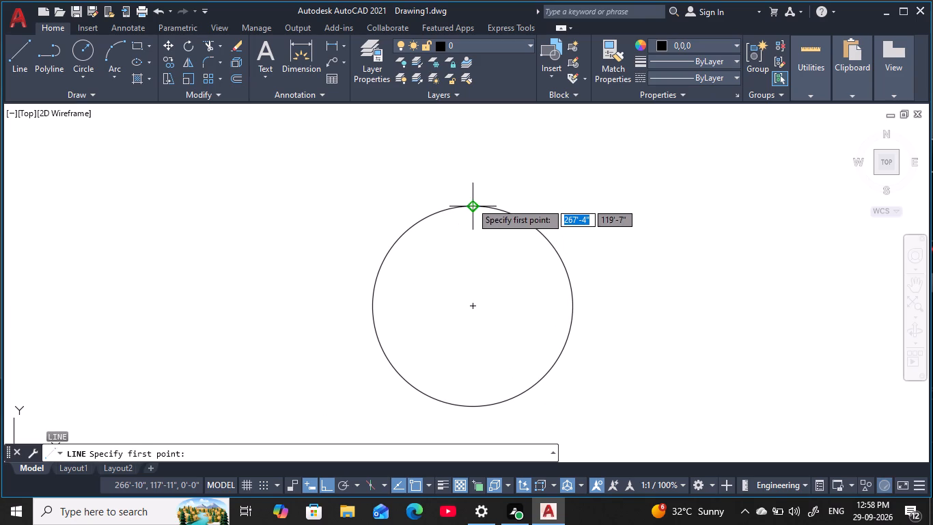
left_click(471, 202)
left_click(473, 302)
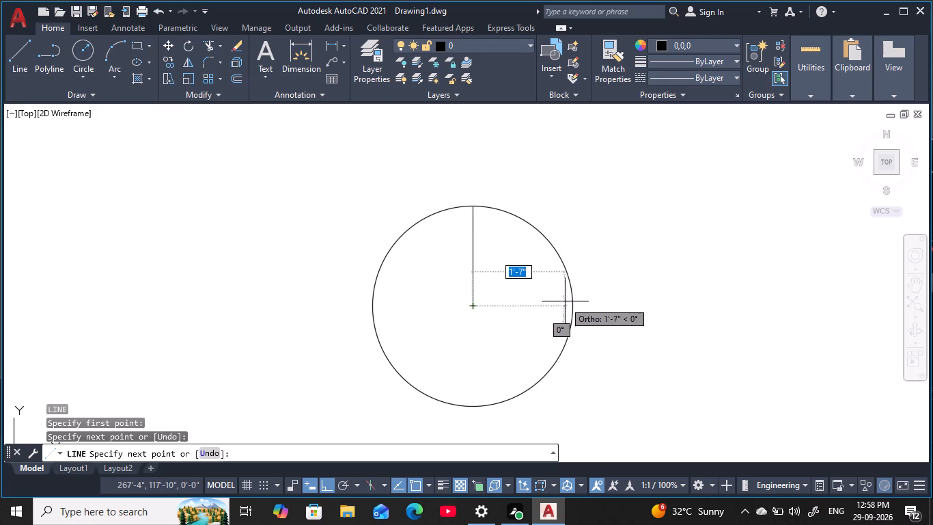
left_click(570, 306)
key("Escape")
key("Escape")
key("Escape")
key("Escape")
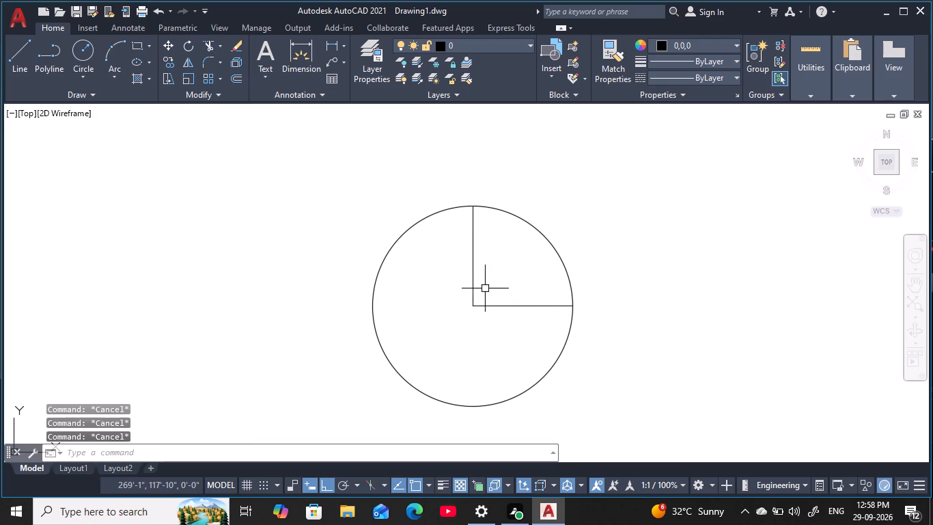
key("Escape")
key("Escape")
key("Escape")
key("Escape")
key("Escape")
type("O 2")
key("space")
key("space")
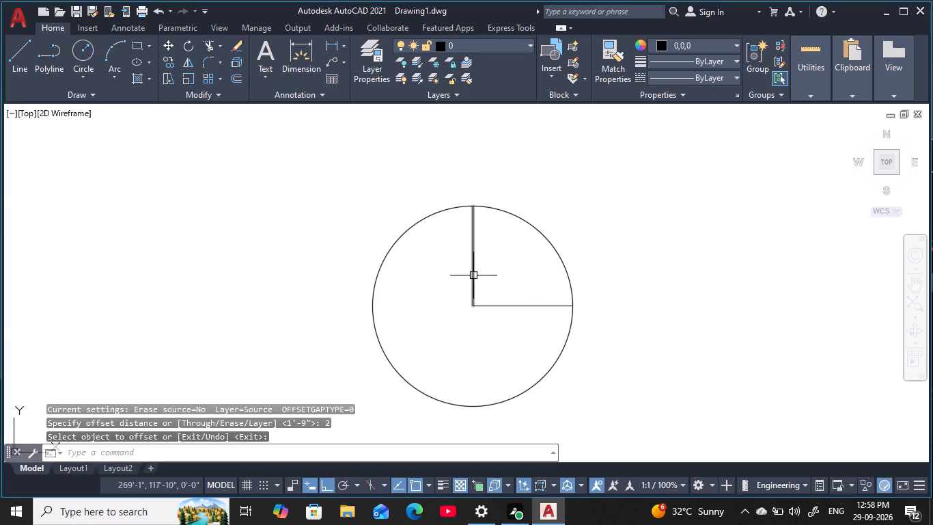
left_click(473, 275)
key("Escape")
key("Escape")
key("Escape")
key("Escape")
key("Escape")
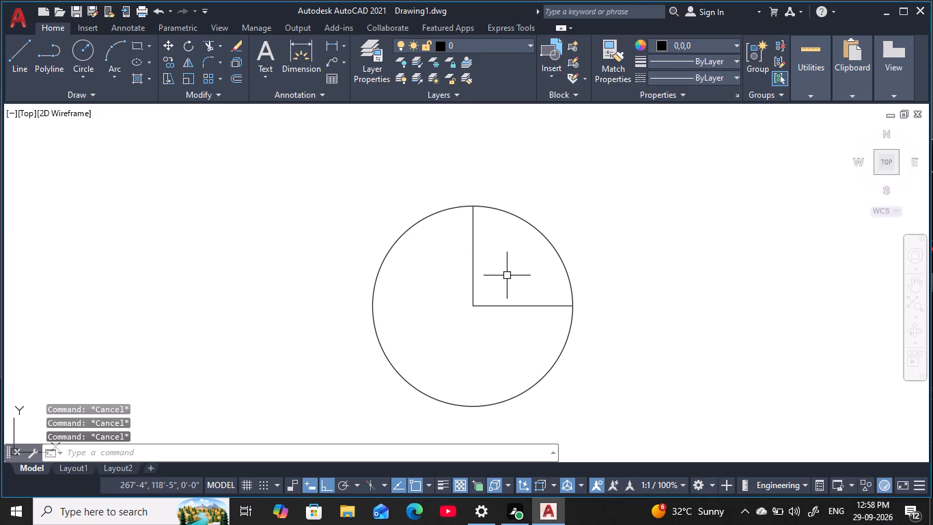
Offset the vertical radius line 2" toward the inside of the upper-right quadrant to form the door leaf.
type("O 2")
key("space")
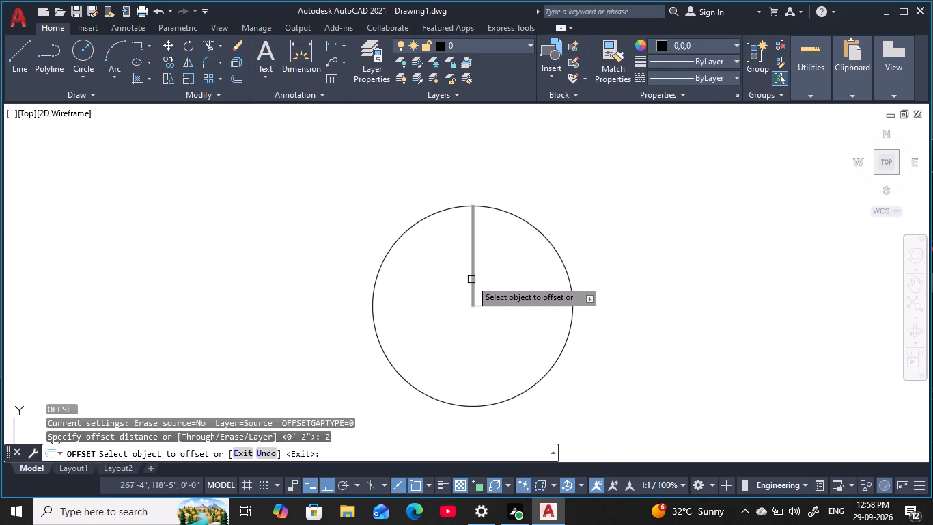
left_click(471, 280)
left_click(529, 275)
key("Escape")
key("Escape")
key("Escape")
key("Escape")
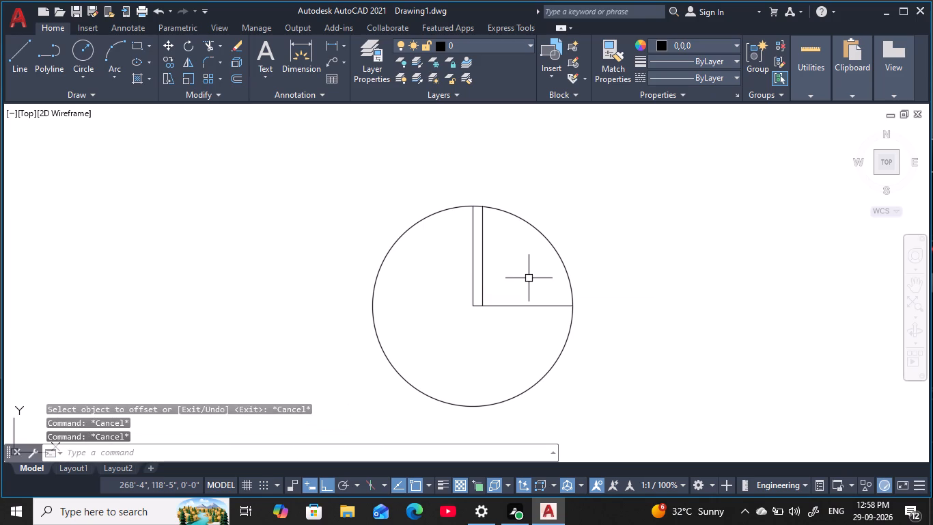
key("Escape")
key("Escape")
Trim the circle down to its upper-right quarter arc and remove the horizontal line between the door leaf and the arc.
type("TR")
key("space")
left_click_drag(416, 194, 443, 336)
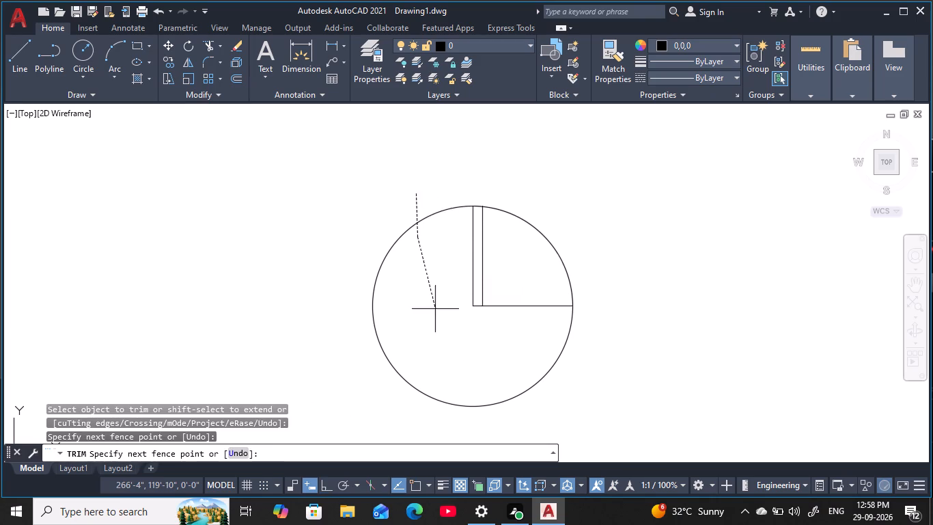
left_click_drag(443, 336, 562, 409)
left_click_drag(532, 344, 518, 282)
key("Escape")
key("Escape")
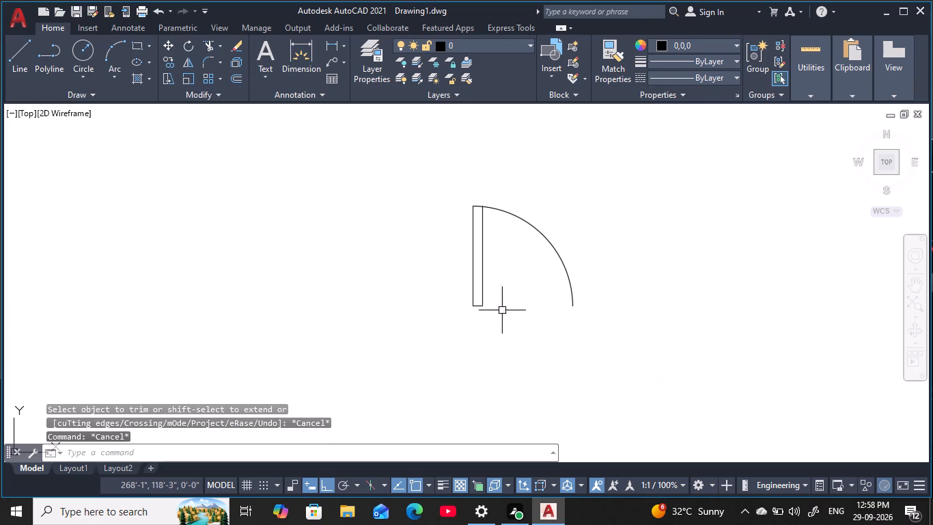
key("Escape")
key("Escape")
key("Escape")
key("Escape")
Mirror the door leaf and arc about a vertical line through the arc's lower end, keeping the original, to form a double door.
scroll(509, 283, "up", 1)
key("Escape")
key("Escape")
middle_click_drag(510, 293, 395, 319)
scroll(395, 319, "down", 1)
key("Escape")
key("Escape")
key("Escape")
key("Escape")
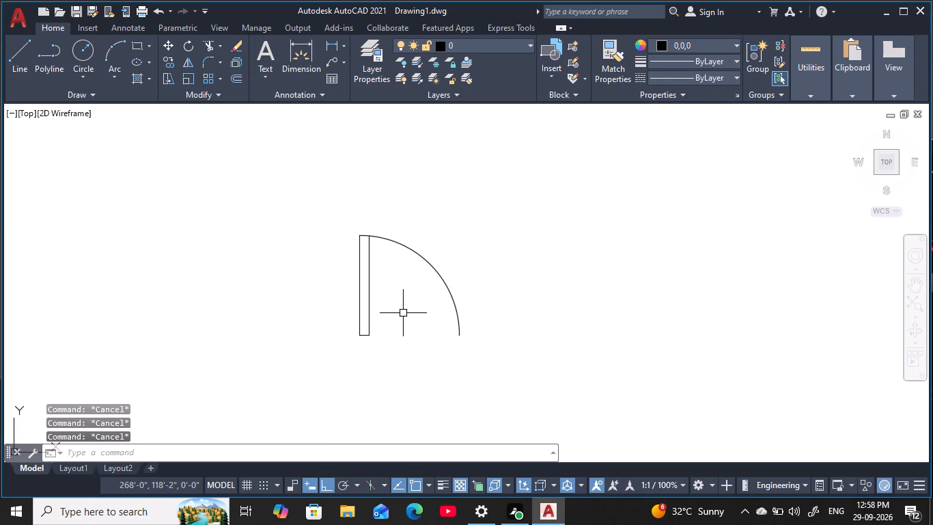
type("MI")
key("space")
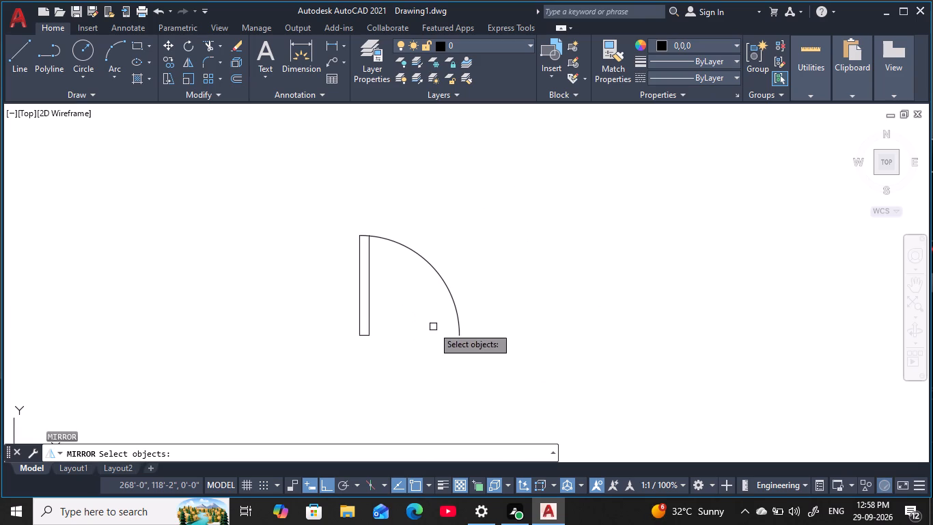
left_click_drag(534, 326, 372, 299)
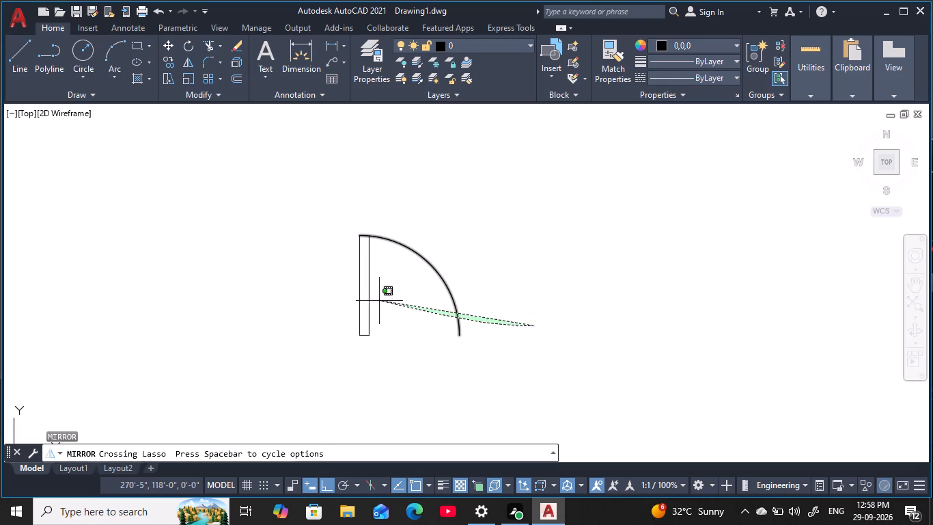
left_click_drag(372, 299, 289, 277)
key("space")
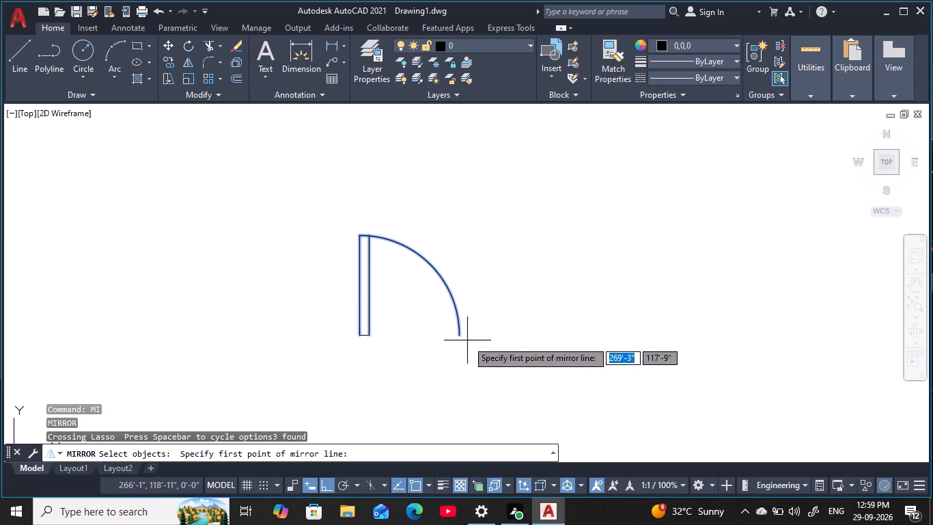
left_click(462, 336)
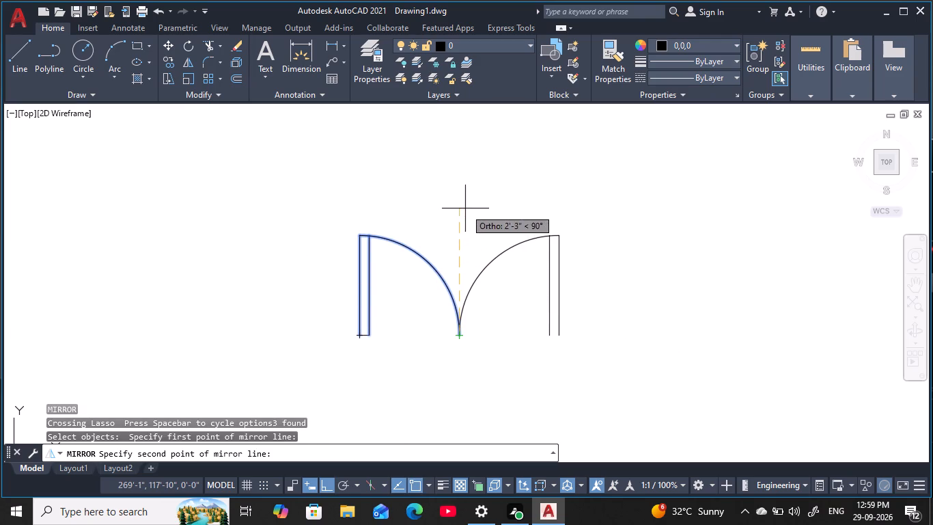
left_click(465, 208)
left_click_drag(500, 258, 465, 208)
key("Escape")
key("Escape")
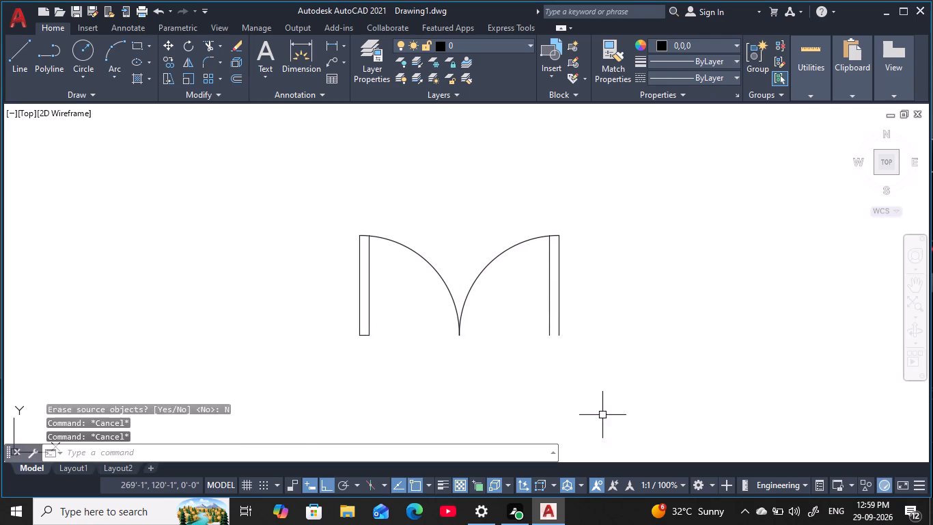
key("Escape")
Move the double door by its lower-left corner to the midpoint of the main entrance's left jamb, with Ortho off.
left_click_drag(629, 410, 622, 400)
left_click_drag(324, 219, 311, 217)
type("M")
key("space")
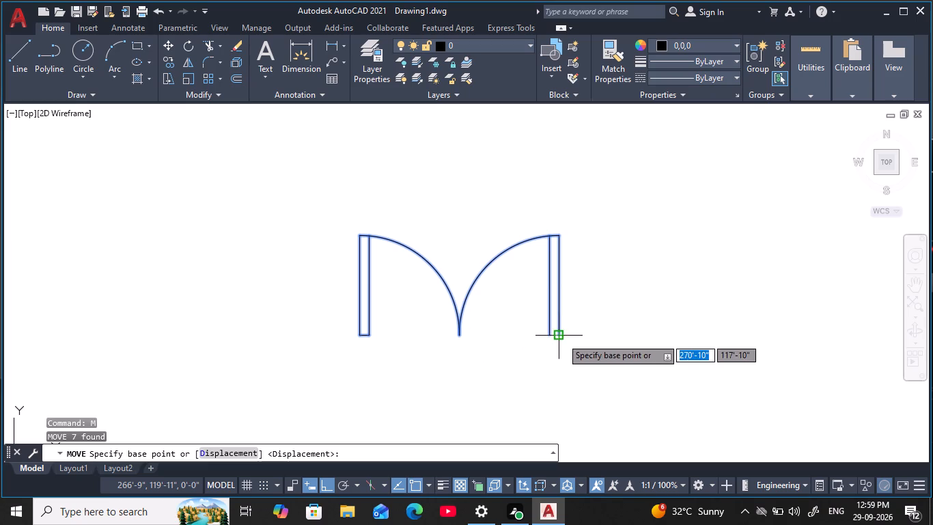
left_click(358, 333)
scroll(430, 311, "down", 4)
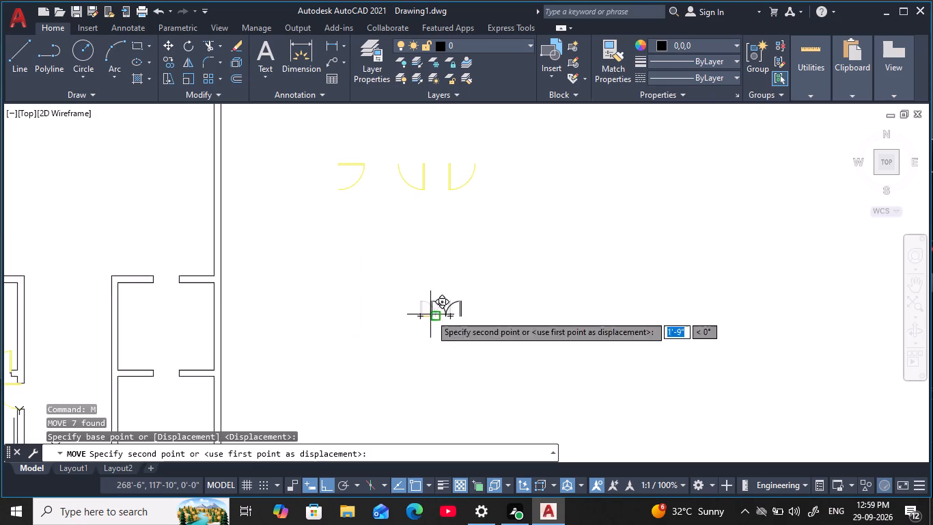
scroll(215, 308, "down", 1)
middle_click_drag(197, 319, 364, 236)
key("F8")
scroll(305, 312, "down", 1)
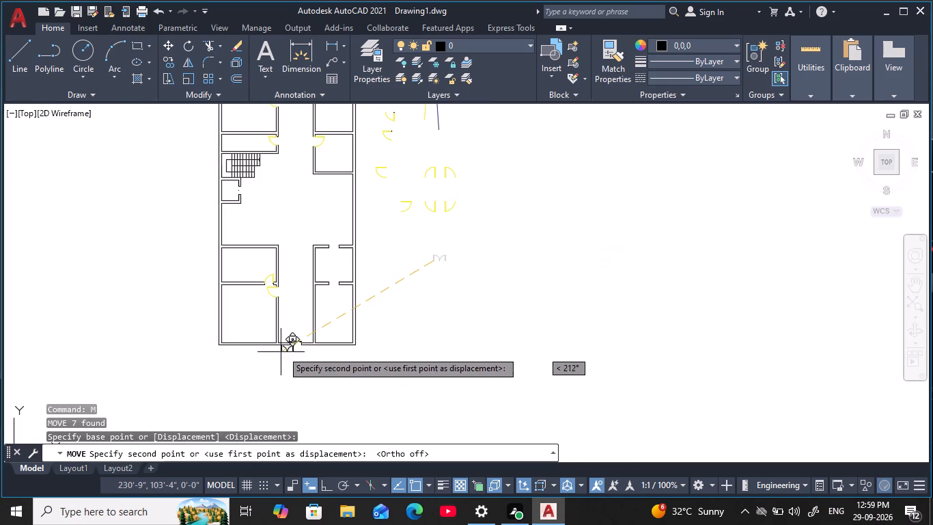
scroll(287, 345, "up", 5)
scroll(346, 344, "up", 2)
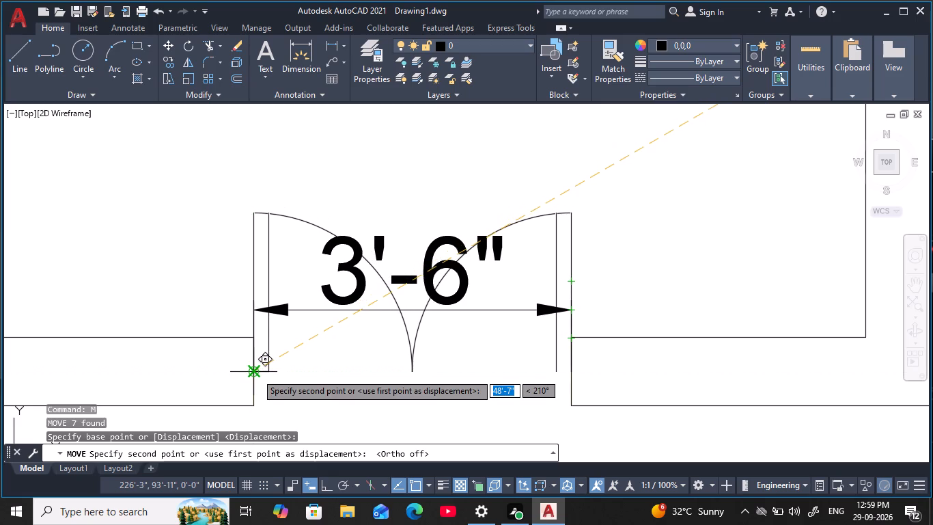
left_click(256, 373)
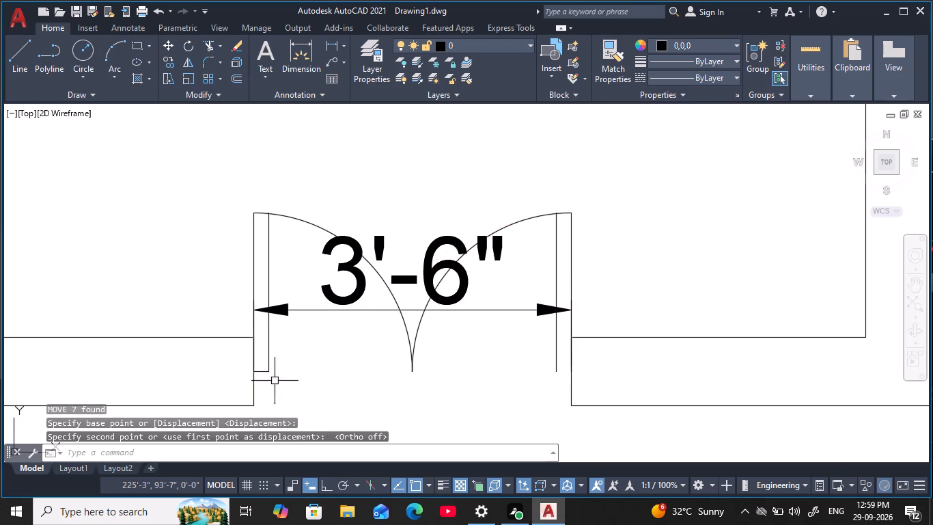
key("Escape")
key("Escape")
key("Escape")
key("Escape")
key("Escape")
Delete the 3'-6" dimension across the main entrance opening.
left_click(393, 284)
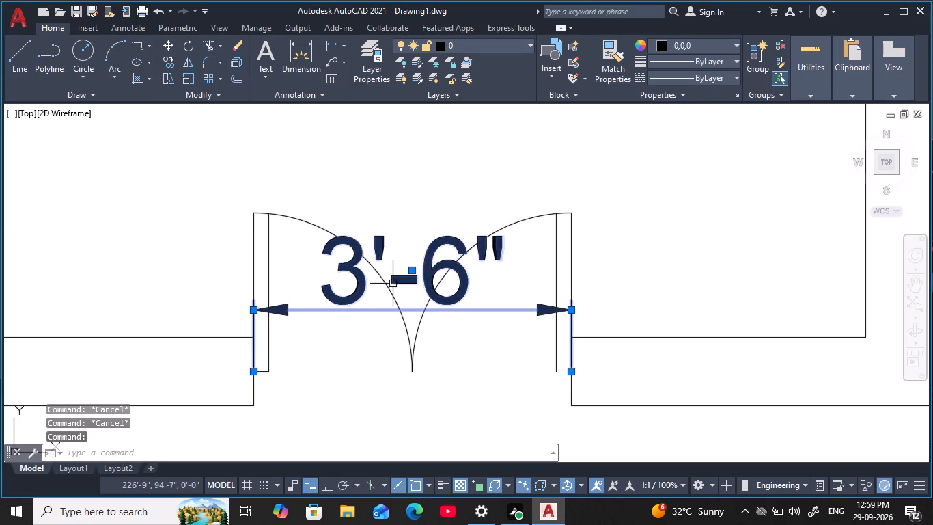
key("Delete")
key("Escape")
key("Escape")
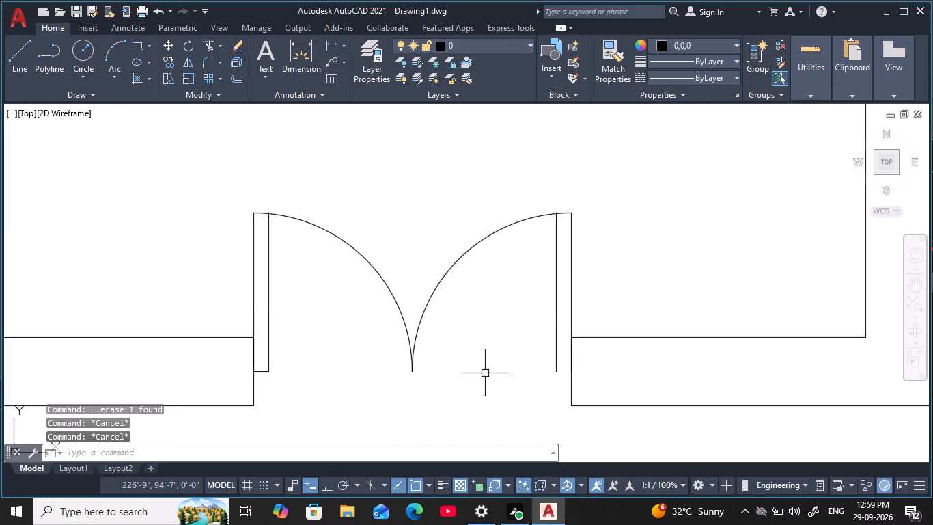
key("Escape")
key("Escape")
key("Escape")
Draw a short line closing the bottom end of the double door's right leaf at the jamb.
type("L")
key("space")
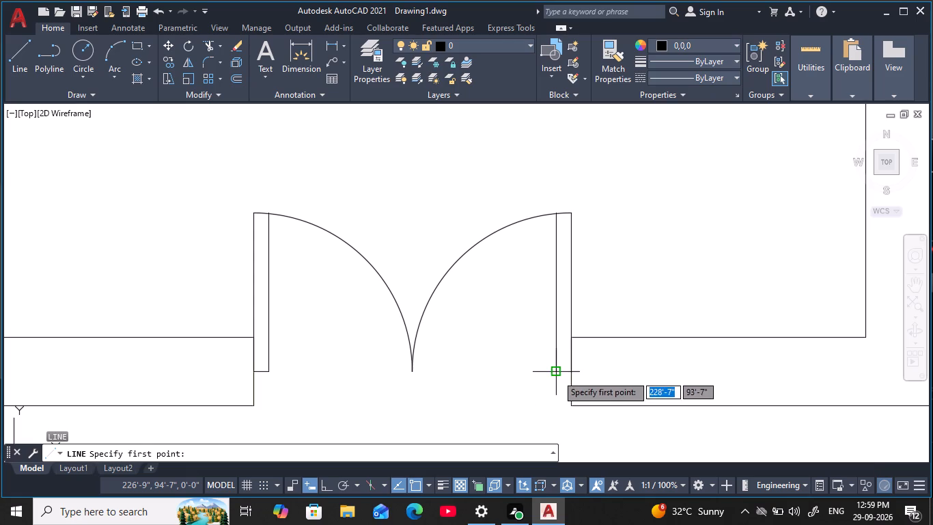
left_click(557, 375)
left_click(572, 374)
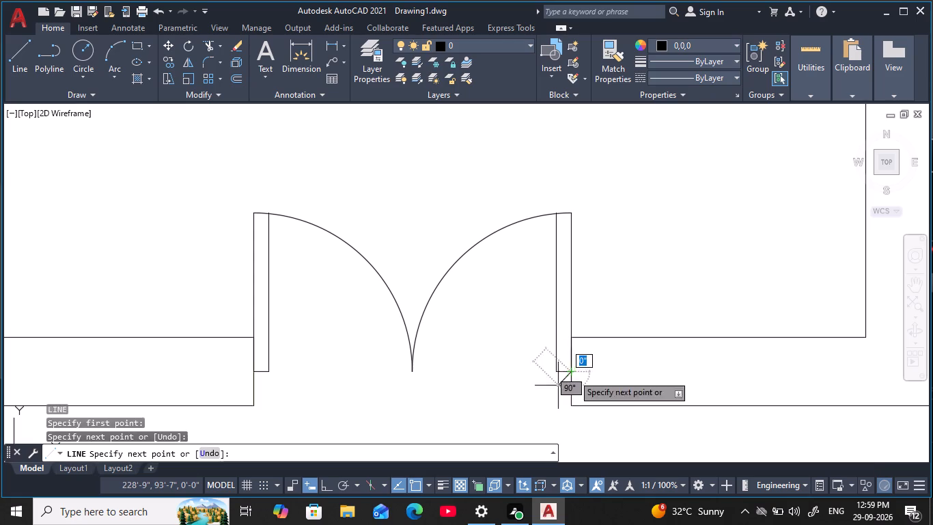
key("Escape")
key("Escape")
key("Escape")
key("Escape")
scroll(482, 404, "down", 3)
middle_click_drag(484, 398, 514, 323)
key("Escape")
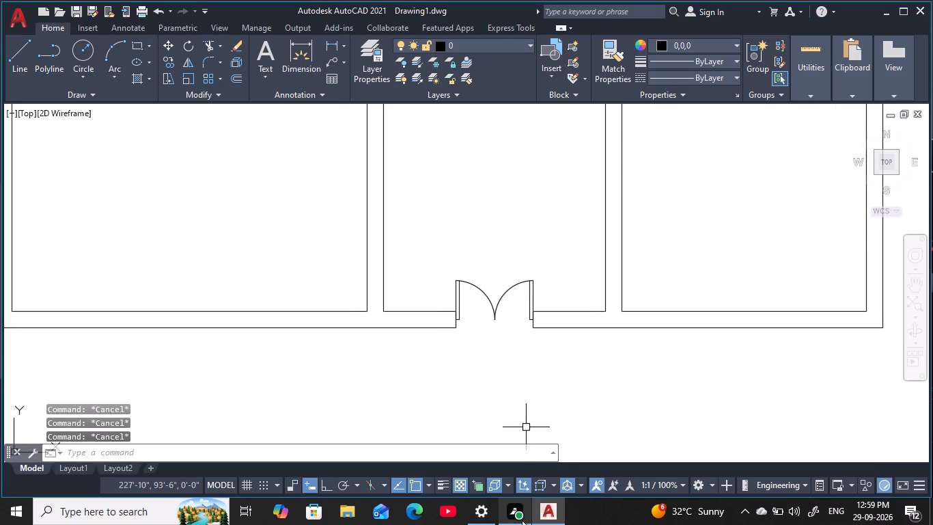
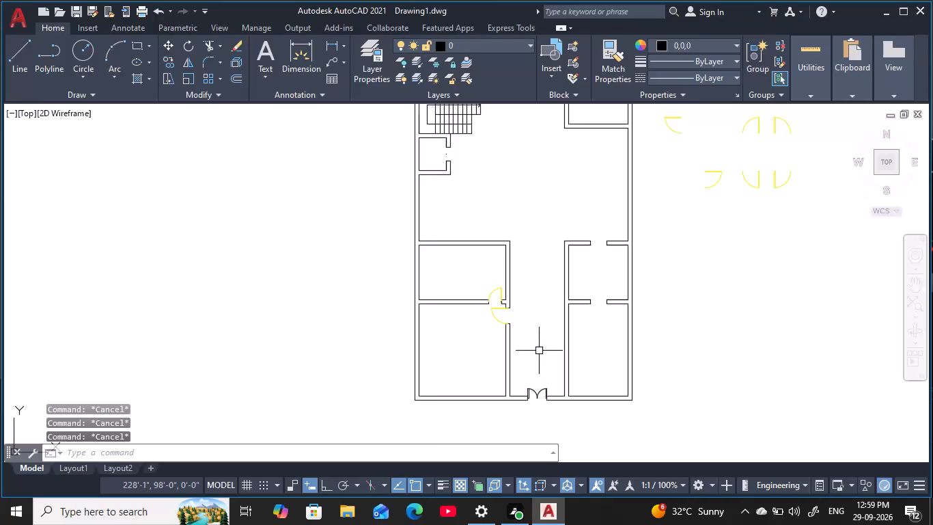
Examine the doors and wall openings across the floor plan, from the double entrance door to the northern rooms.
middle_click_drag(535, 297, 532, 324)
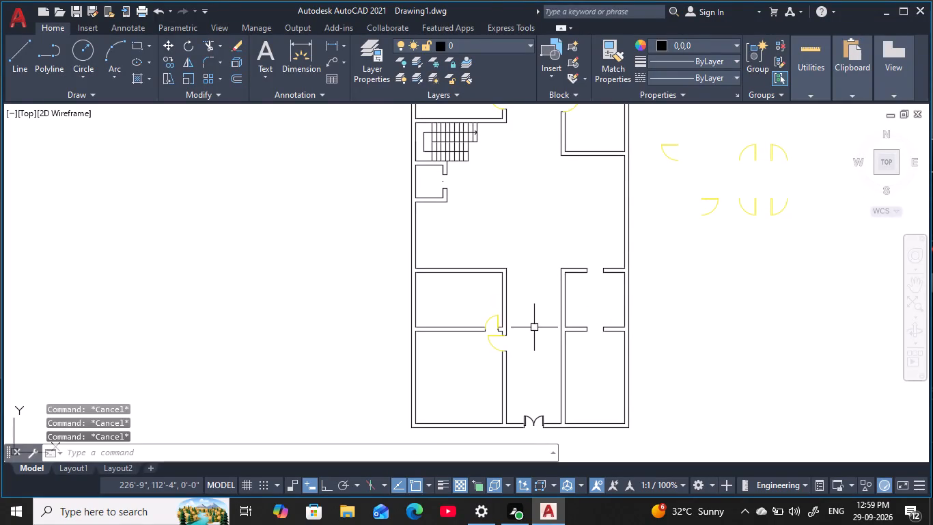
scroll(536, 425, "up", 3)
middle_click_drag(527, 391, 501, 259)
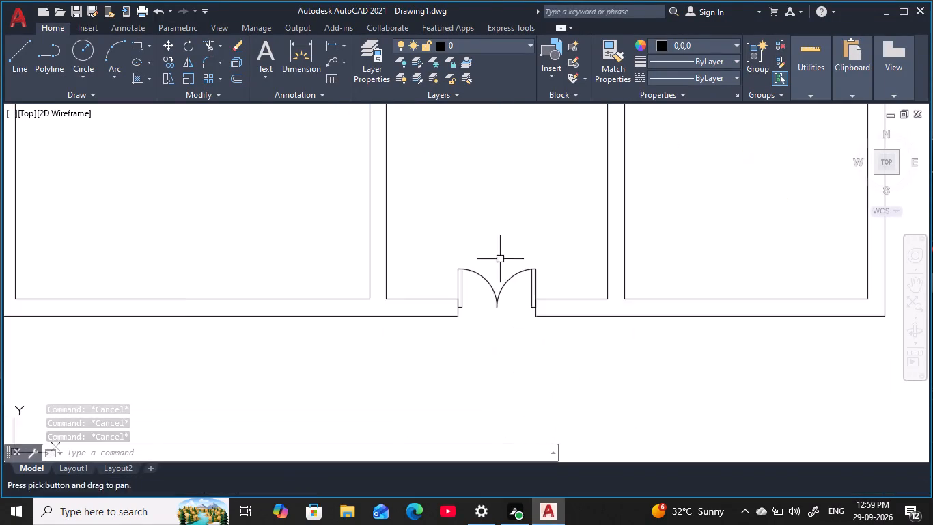
scroll(499, 260, "down", 3)
middle_click_drag(509, 212, 505, 324)
scroll(505, 324, "down", 2)
middle_click_drag(505, 258, 505, 260)
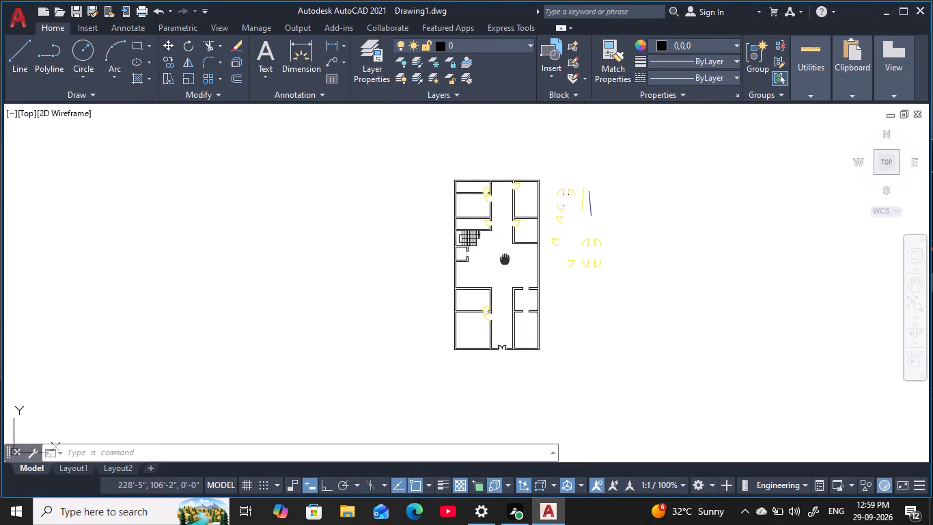
middle_click_drag(505, 260, 501, 273)
scroll(496, 206, "up", 2)
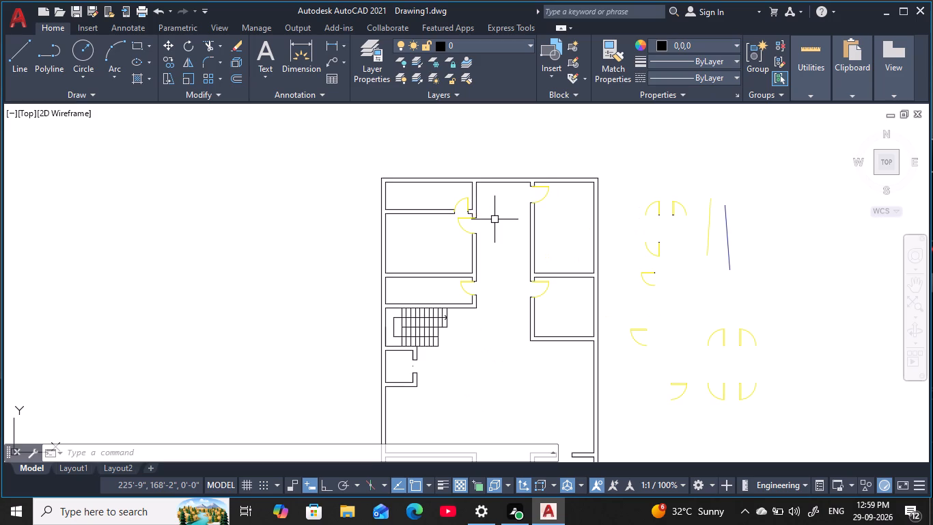
key("Escape")
key("Escape")
key("Escape")
key("Escape")
scroll(466, 209, "up", 3)
key("Escape")
key("Escape")
key("Escape")
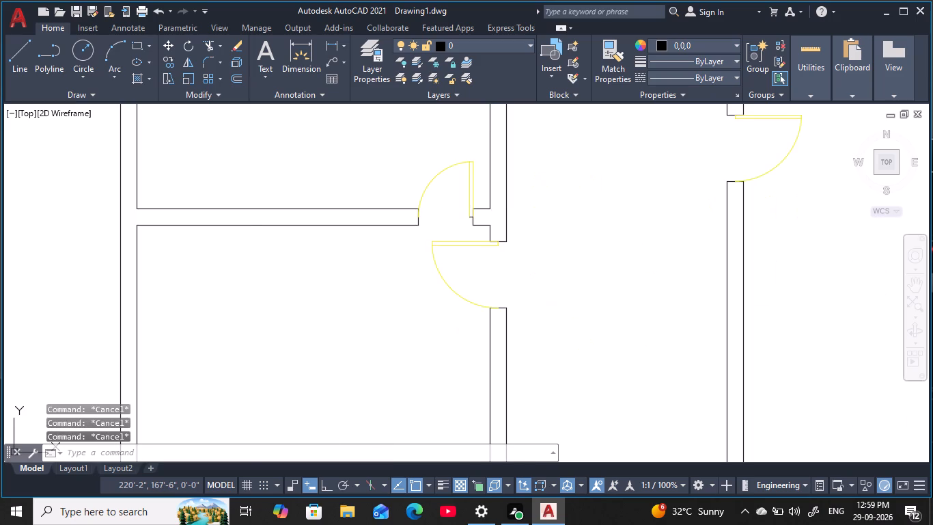
scroll(465, 210, "down", 3)
middle_click_drag(562, 273, 490, 227)
middle_click_drag(447, 211, 479, 282)
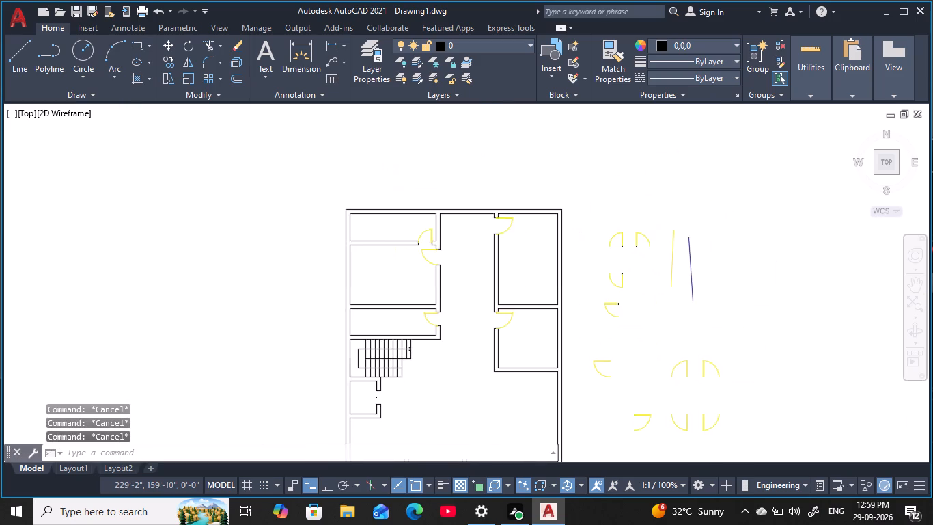
scroll(426, 235, "up", 4)
key("Escape")
key("Escape")
scroll(426, 235, "down", 5)
key("Escape")
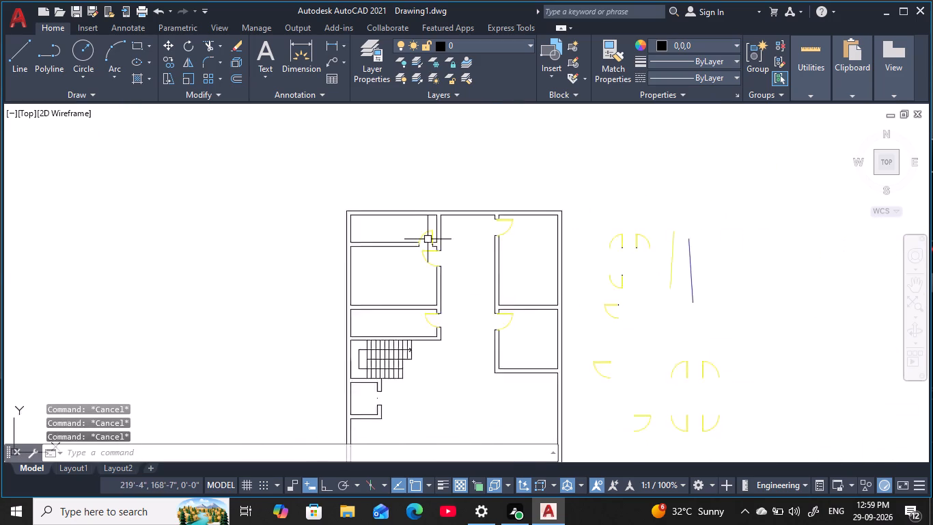
Erase all the spare yellow doors and the two loose lines lying east of the floor plan.
scroll(466, 269, "down", 1)
left_click(581, 345)
left_click(503, 215)
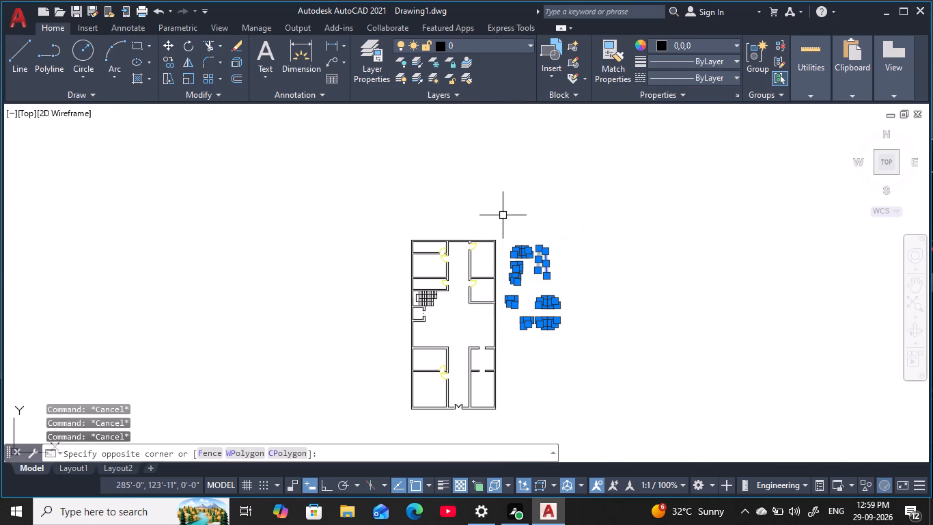
key("Delete")
Open DesignCenter and browse through en-us and DesignCenter to the blocks of Home - Space Planner.dwg.
scroll(442, 327, "up", 1)
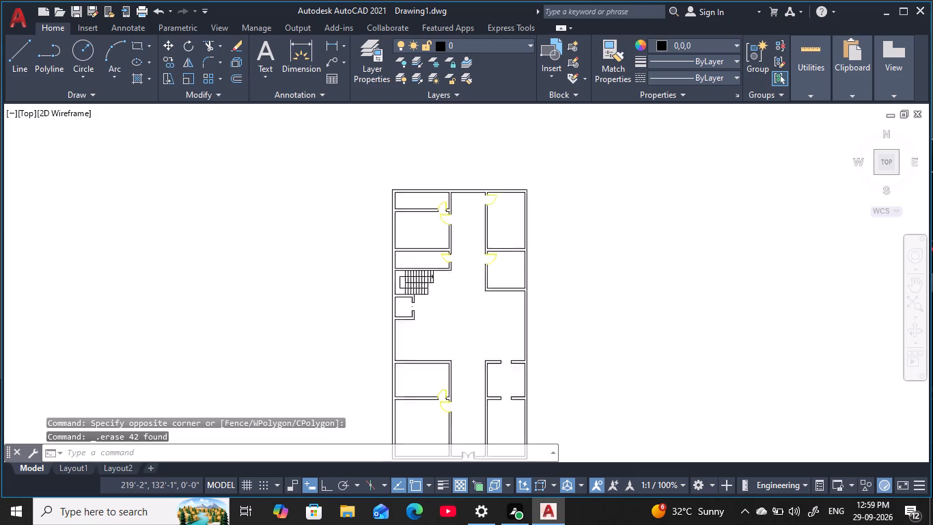
scroll(442, 327, "up", 2)
middle_click_drag(442, 327, 478, 285)
scroll(482, 281, "down", 3)
scroll(482, 281, "up", 3)
middle_click_drag(482, 281, 488, 291)
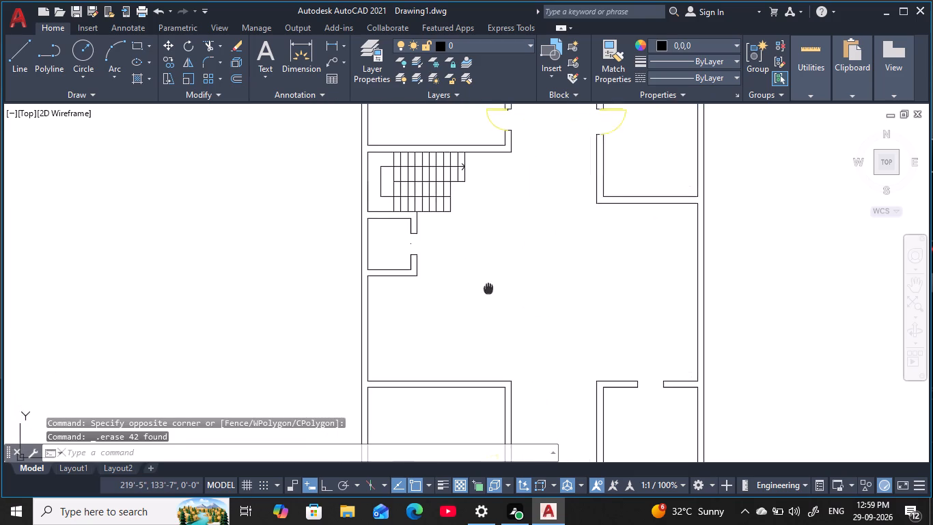
middle_click_drag(488, 291, 461, 363)
key("Escape")
key("Escape")
key("ctrl+2")
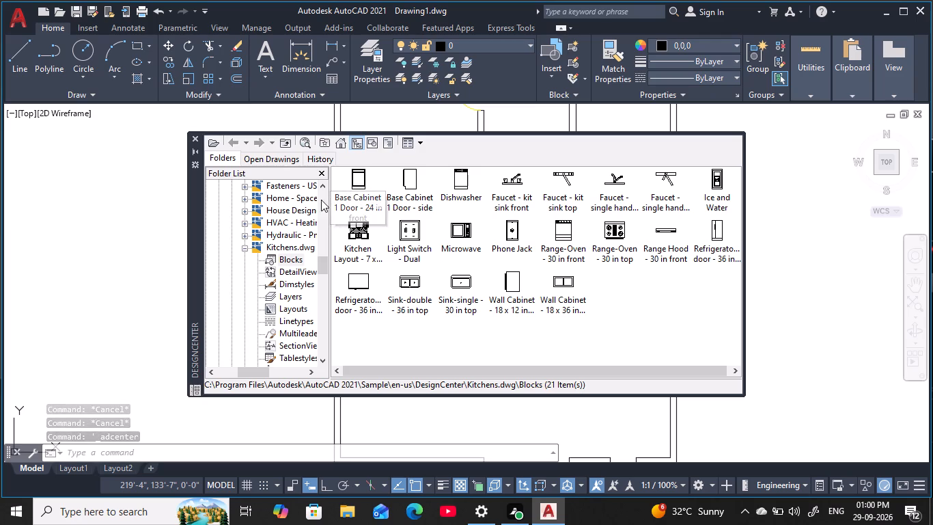
left_click(338, 142)
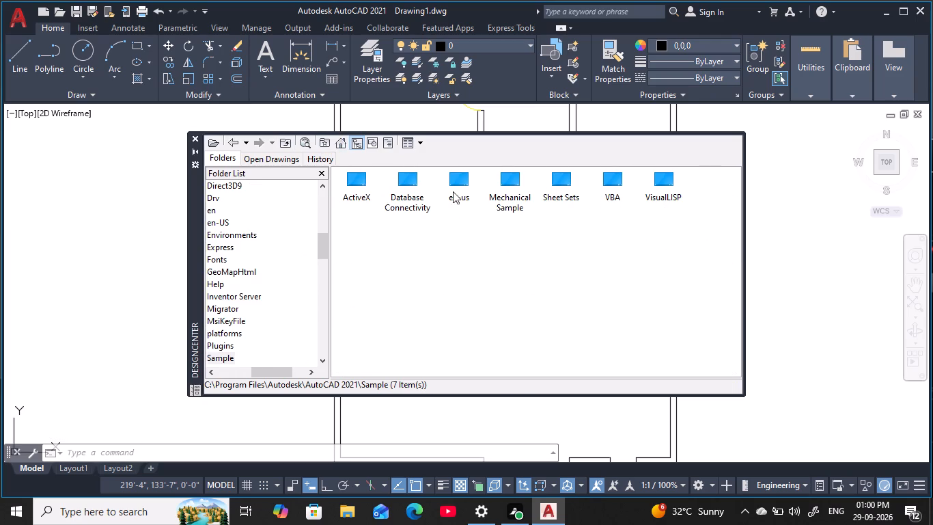
double_click(453, 191)
double_click(456, 187)
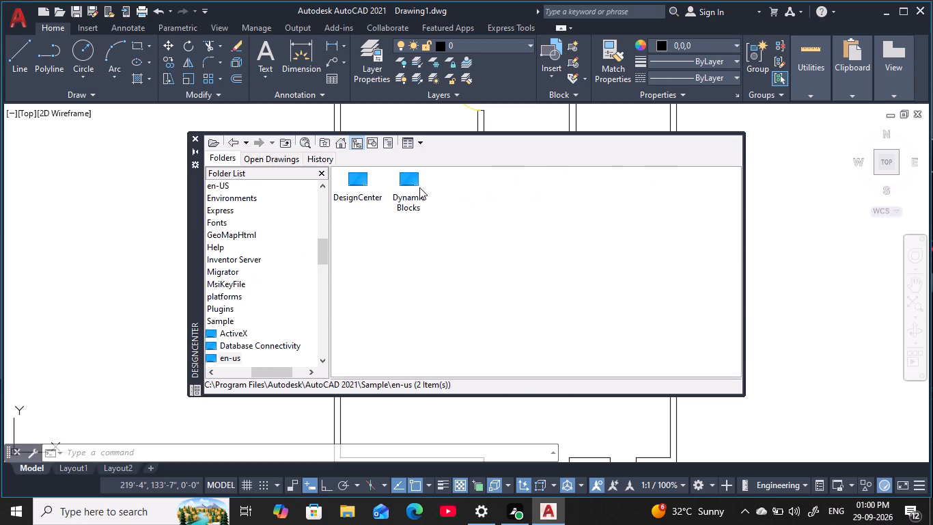
double_click(363, 187)
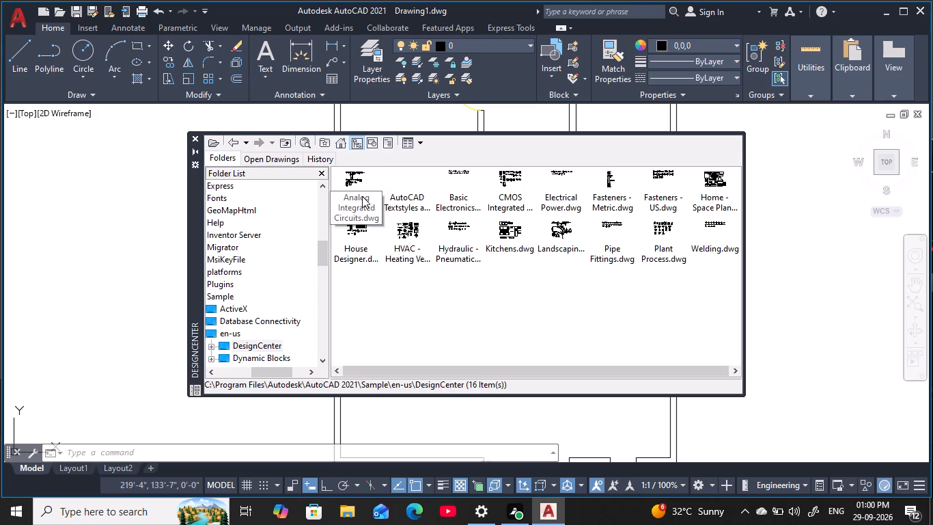
double_click(711, 198)
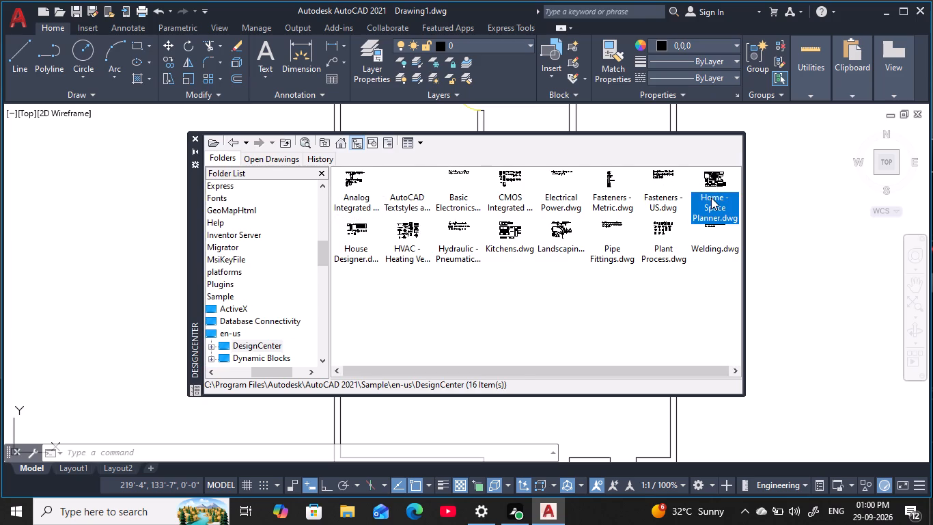
double_click(367, 187)
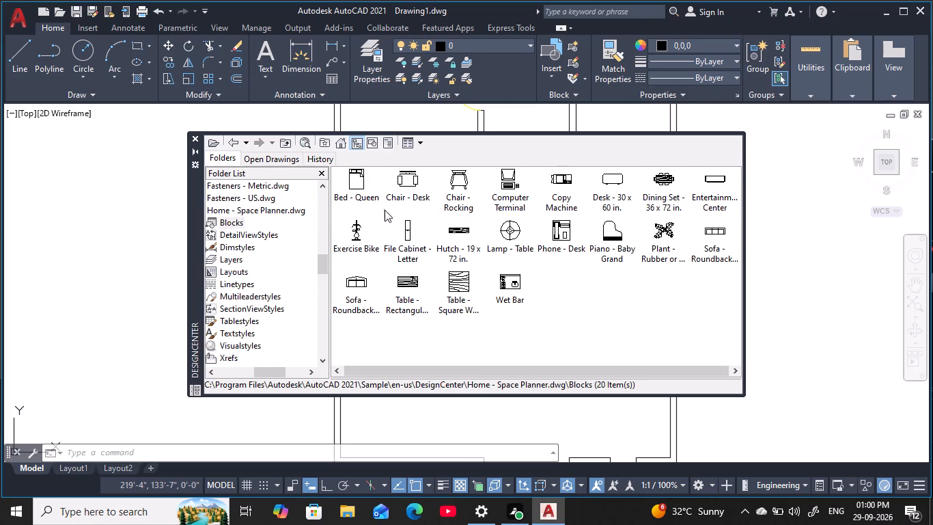
Place the queen bed, two desk chairs, roundback sofa, 36 x 72 in. dining set and rectangular table blocks west of the floor plan.
left_click_drag(360, 180, 193, 197)
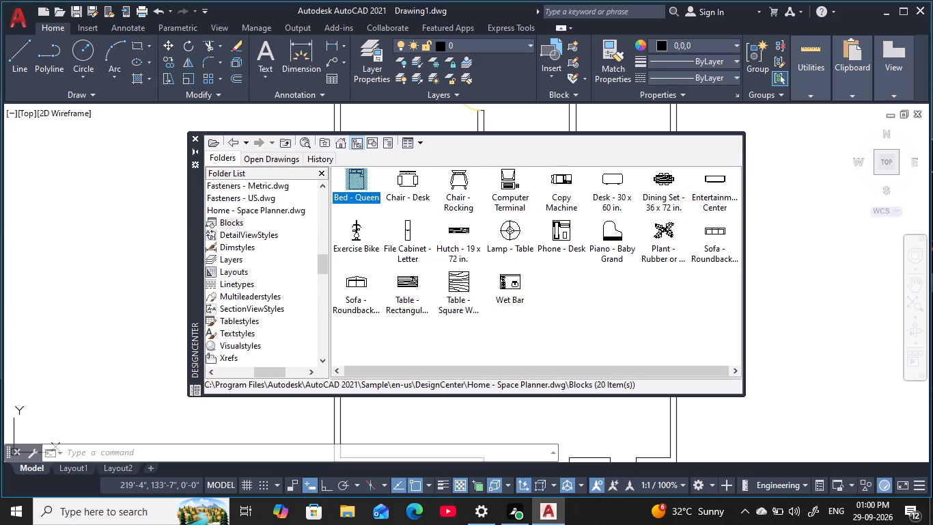
left_click_drag(193, 197, 151, 208)
left_click_drag(406, 183, 201, 206)
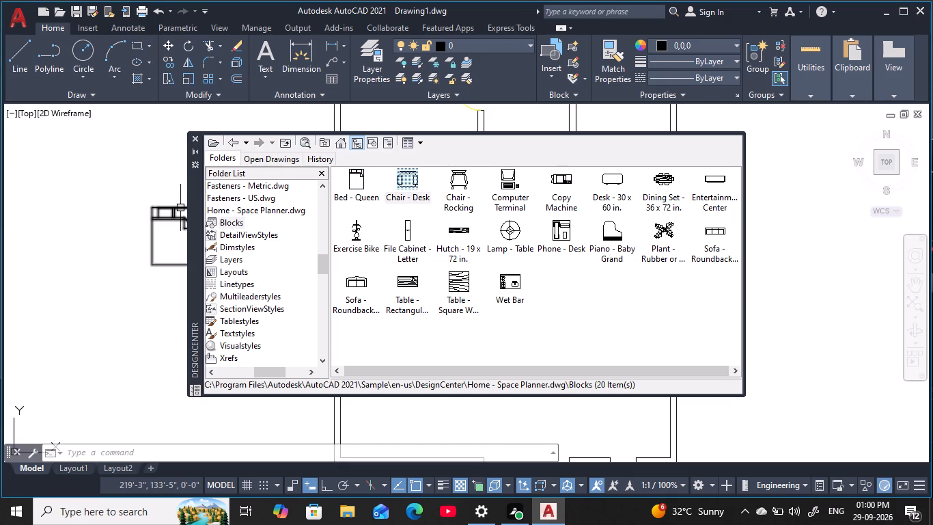
left_click_drag(201, 206, 74, 215)
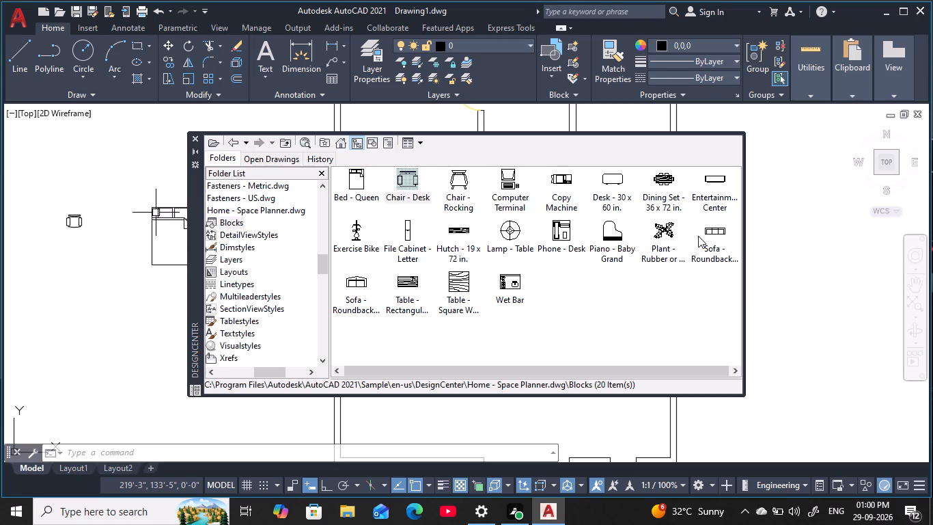
left_click_drag(709, 237, 98, 274)
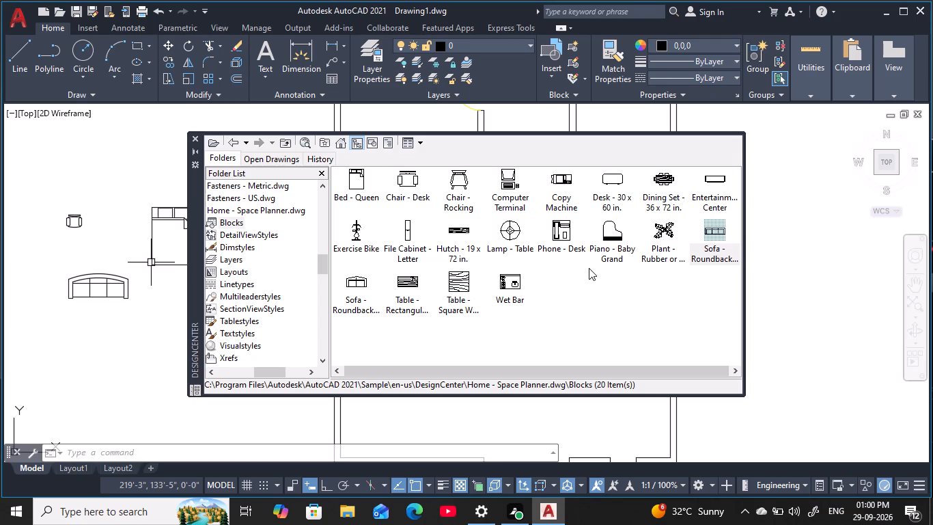
left_click_drag(658, 183, 98, 164)
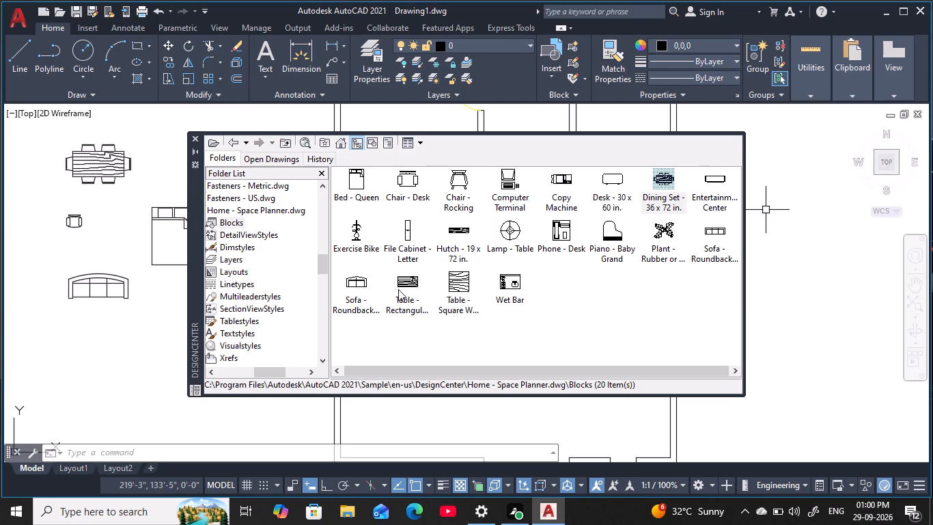
left_click_drag(402, 282, 102, 336)
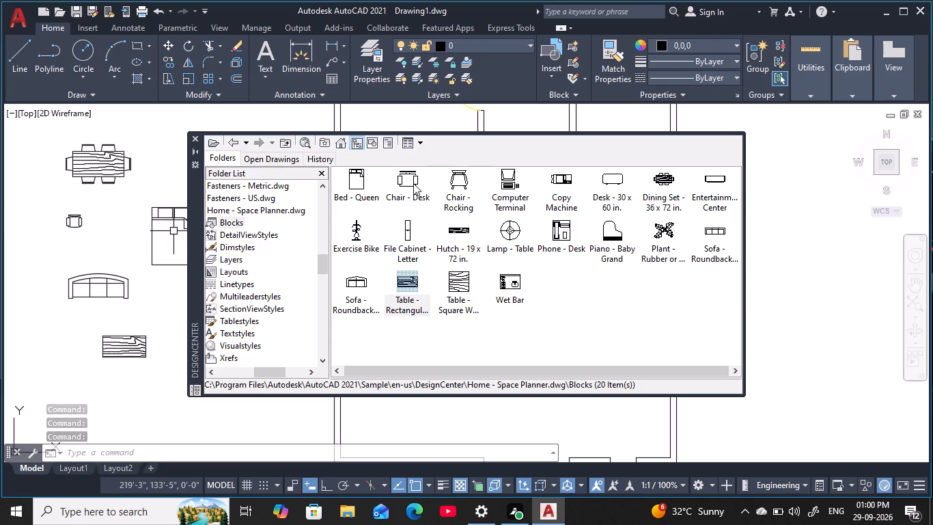
left_click_drag(413, 183, 115, 211)
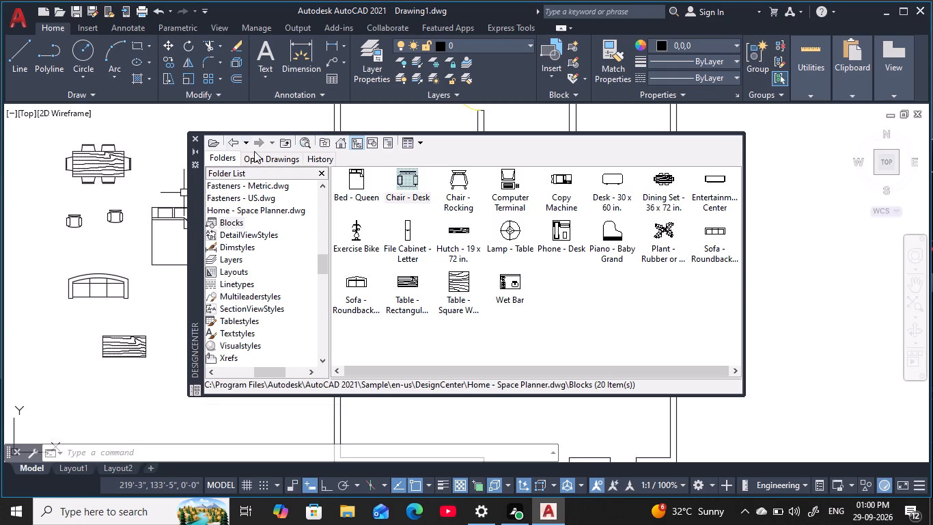
From Kitchens.dwg, place the dishwasher, kitchen layout, 36 in refrigerator, 36 in double sink and 30 in range-oven top blocks east of the plan.
left_click(237, 140)
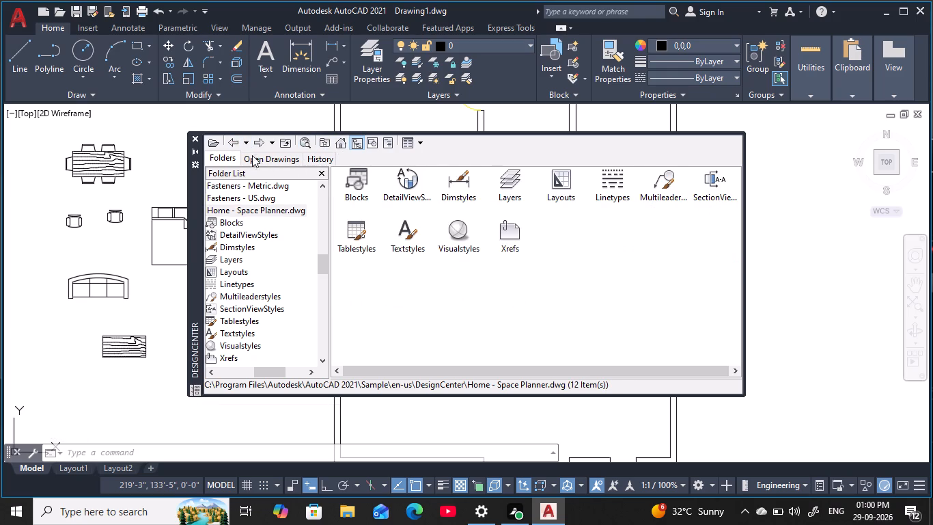
left_click(232, 142)
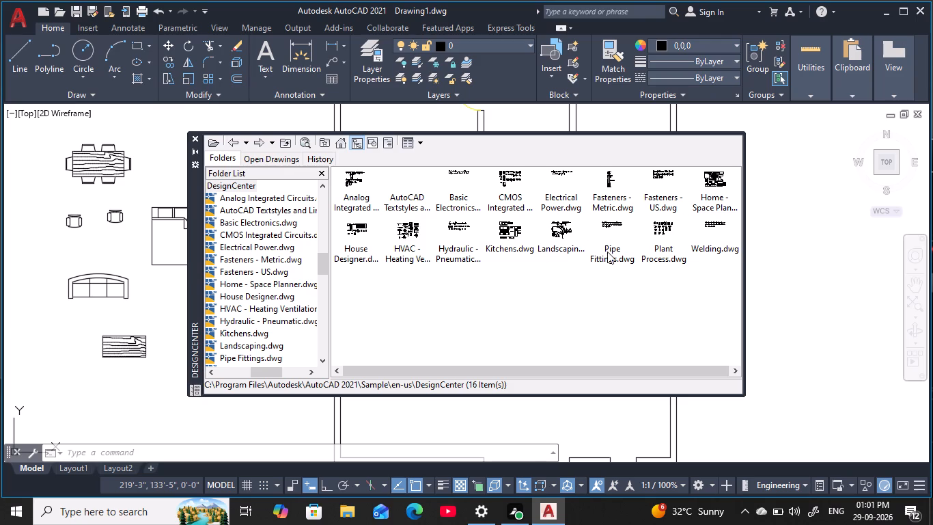
double_click(509, 237)
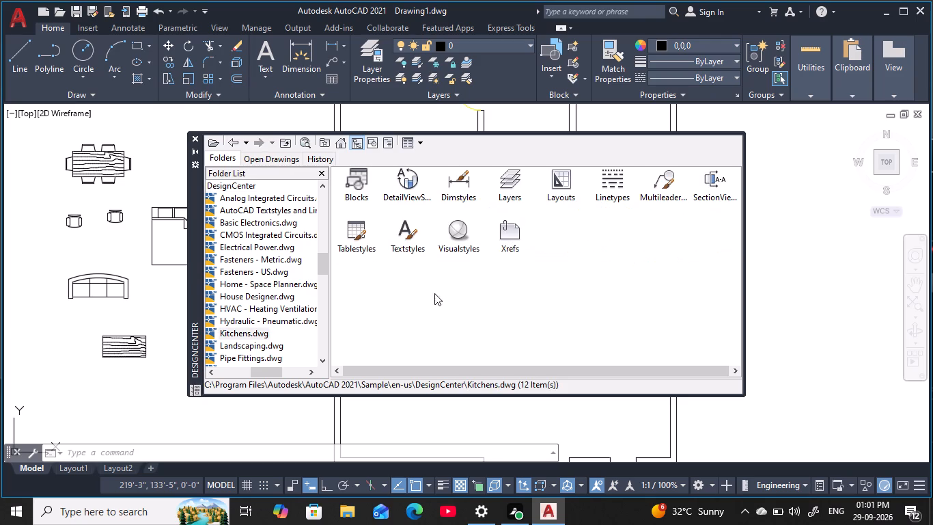
double_click(365, 185)
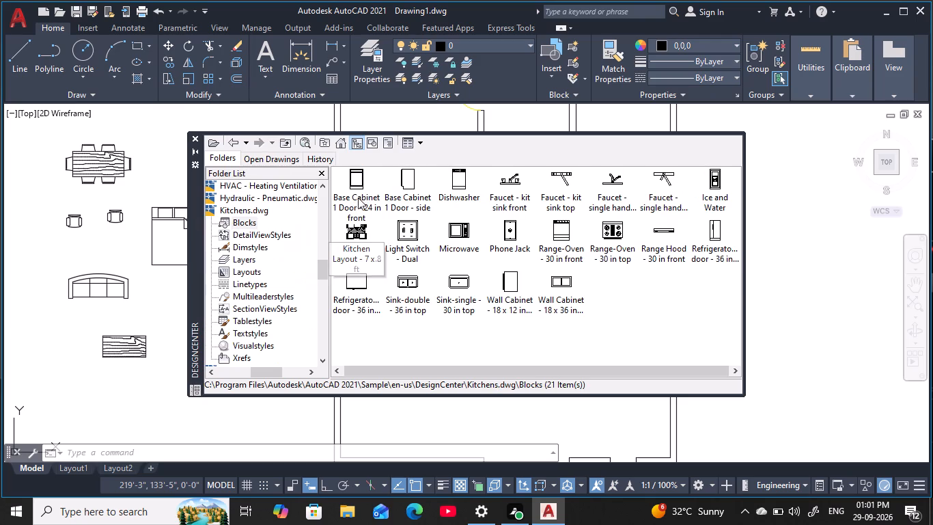
left_click_drag(461, 185, 788, 247)
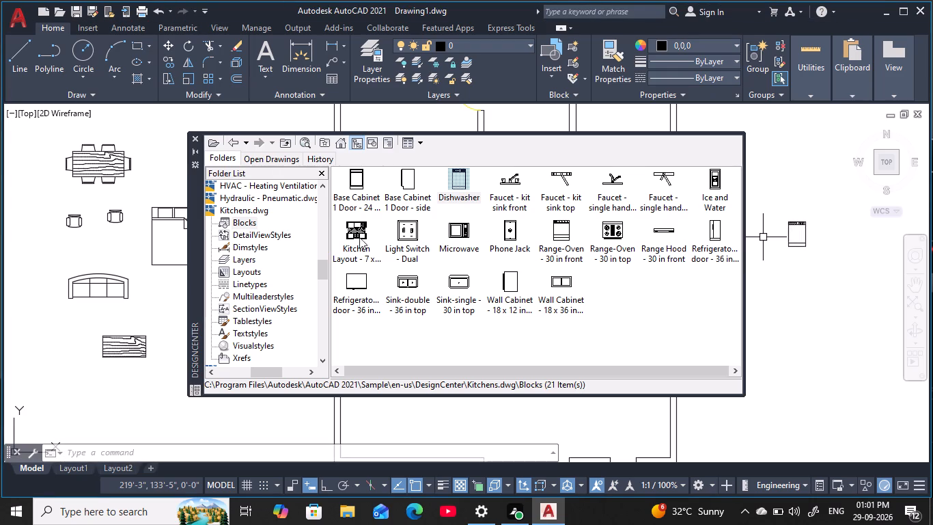
left_click_drag(353, 237, 829, 347)
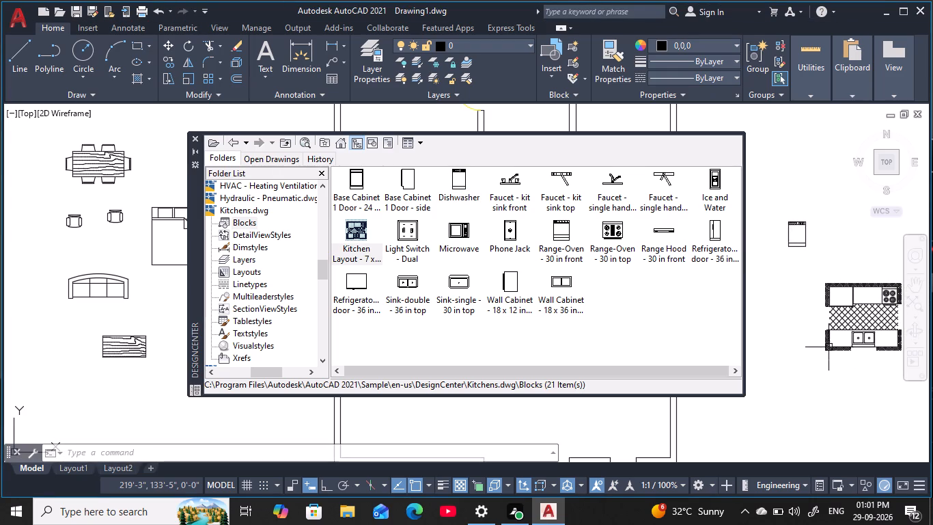
left_click_drag(361, 293, 620, 329)
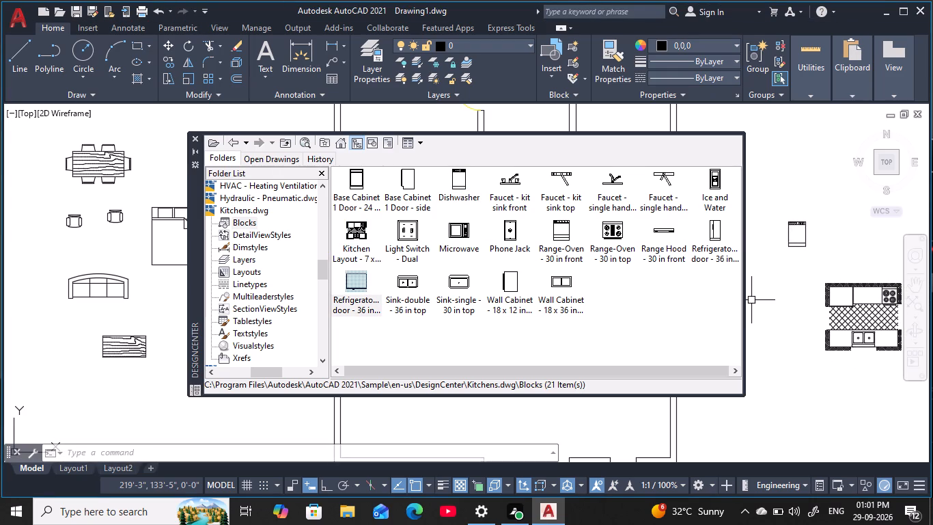
left_click_drag(620, 329, 808, 379)
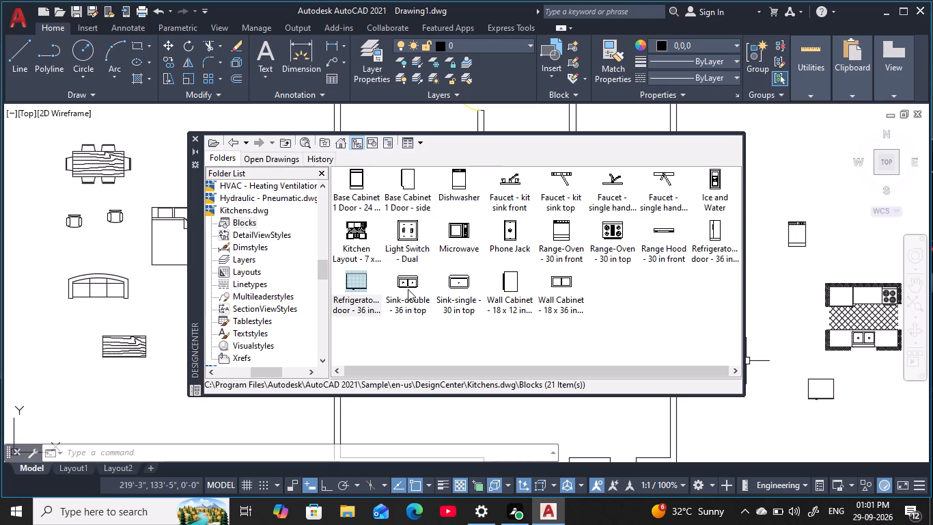
left_click_drag(408, 289, 786, 287)
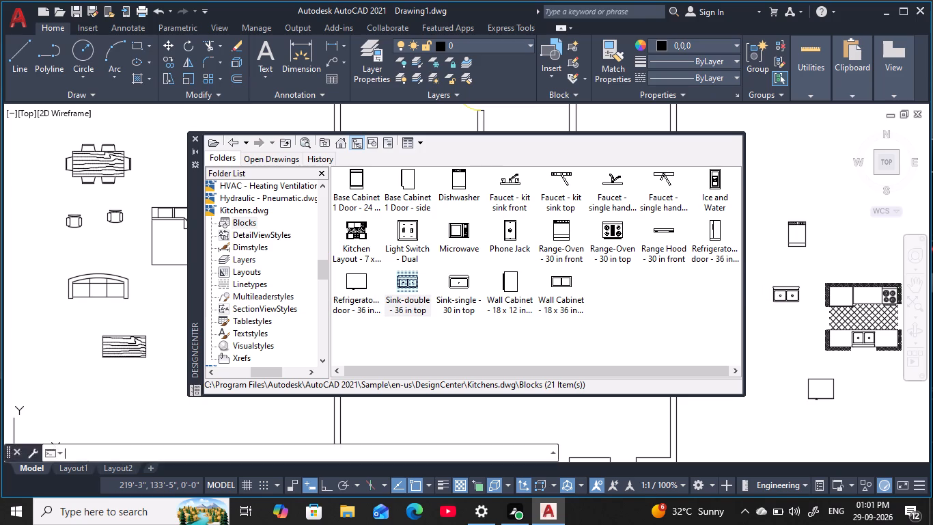
left_click_drag(606, 232, 848, 223)
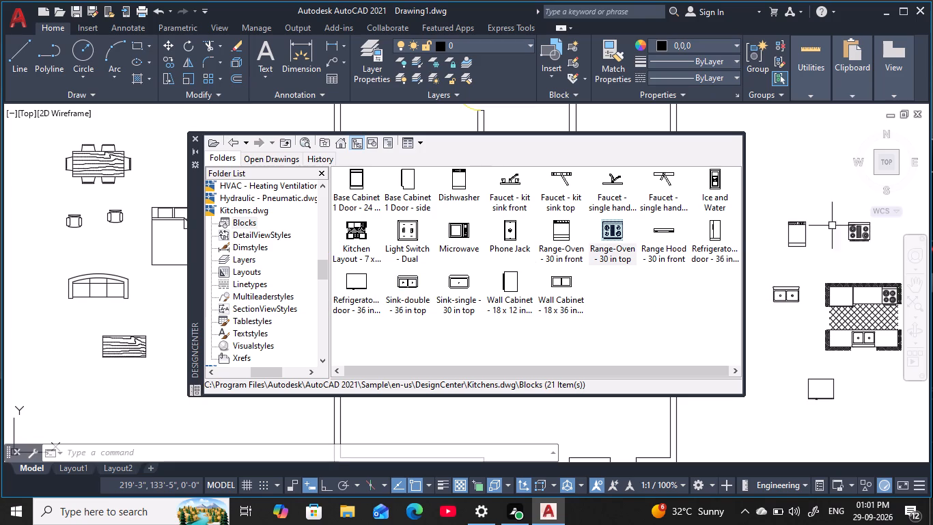
From House Designer.dwg, place the Toilet - top, Sink - Oval top and Bath Tub - 26 x 60 in. blocks east of the plan.
double_click(229, 144)
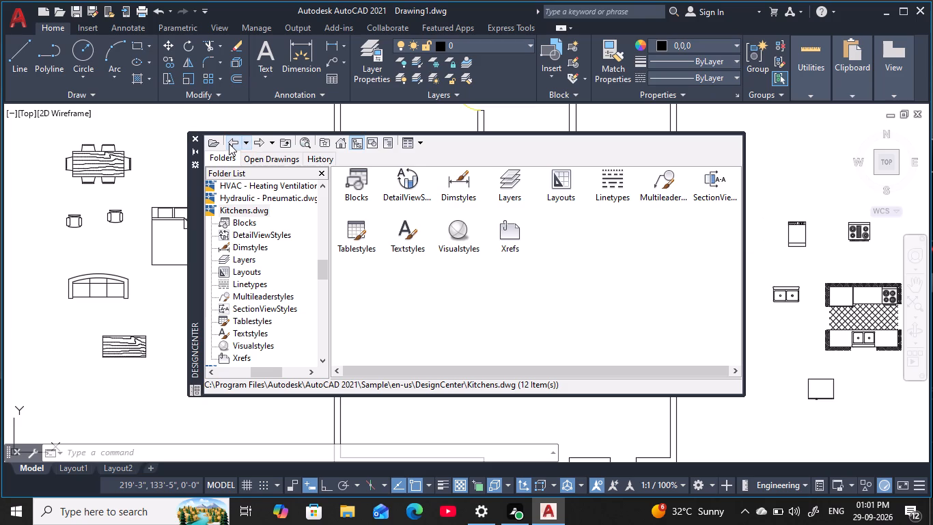
left_click(231, 144)
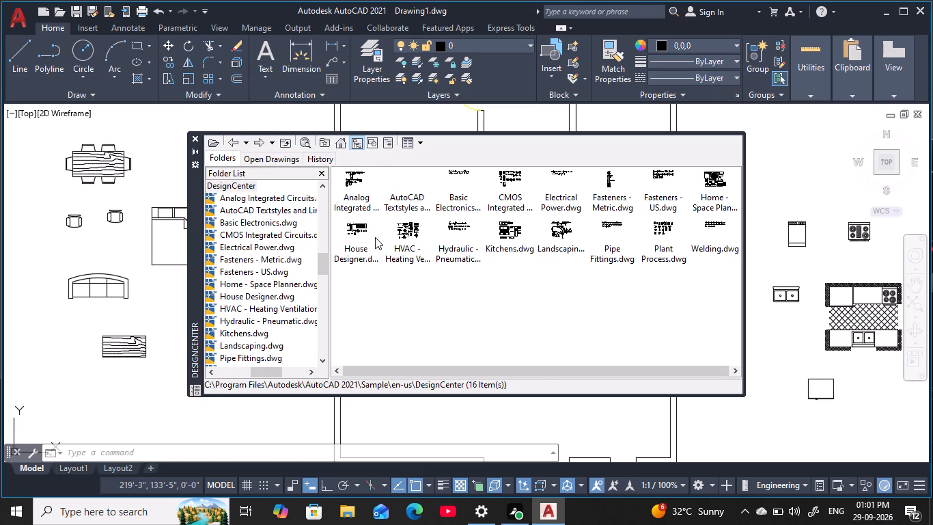
double_click(352, 237)
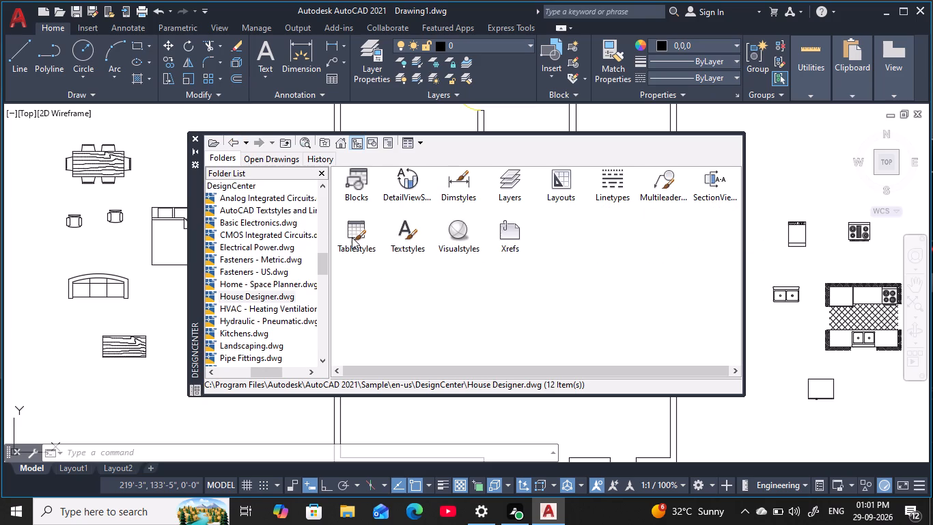
double_click(362, 190)
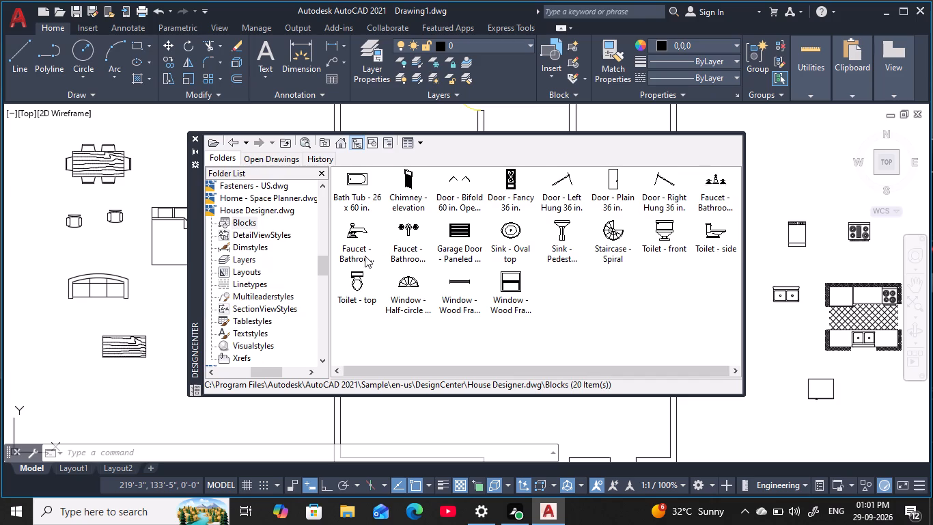
left_click_drag(357, 282, 800, 157)
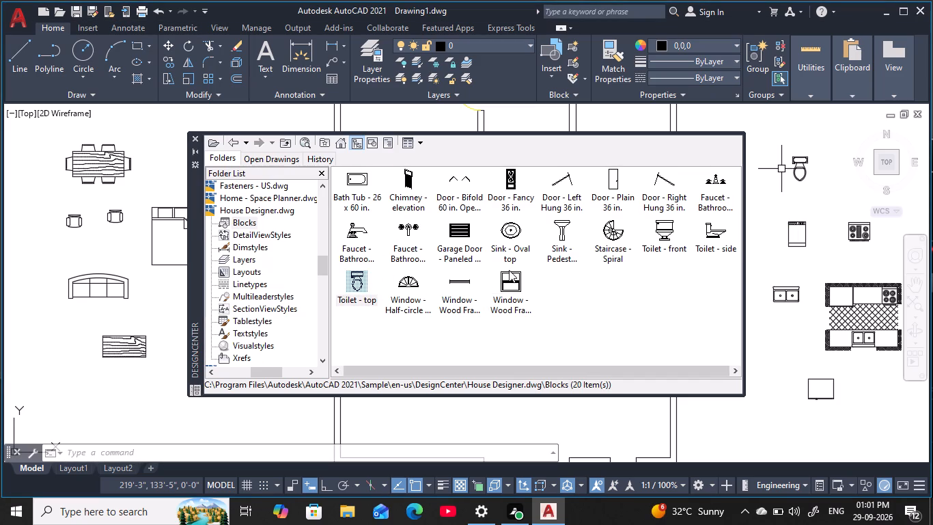
left_click_drag(510, 234, 803, 170)
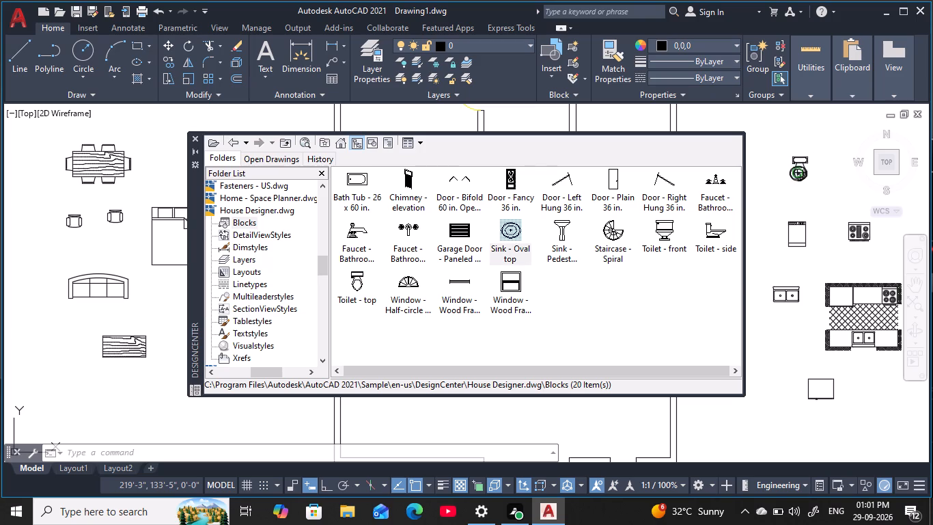
left_click_drag(803, 170, 828, 138)
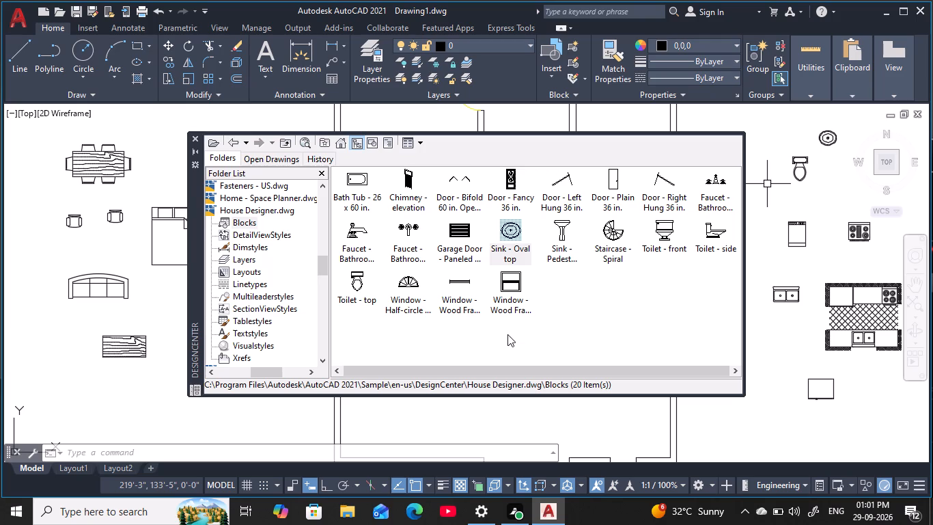
left_click_drag(358, 178, 792, 350)
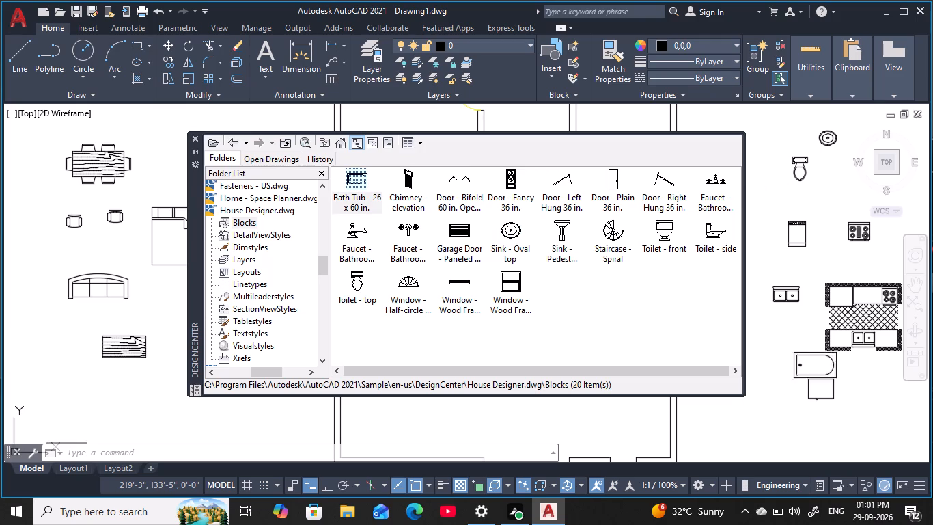
left_click_drag(792, 350, 772, 336)
key("Escape")
key("Escape")
key("Escape")
key("Escape")
key("Escape")
key("Escape")
key("Escape")
key("Escape")
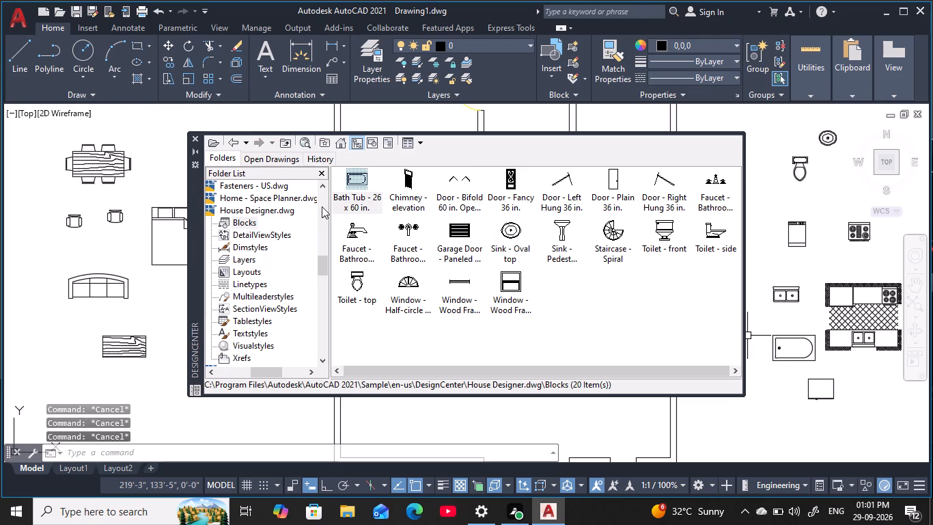
key("Escape")
key("Escape")
key("Escape")
key("Escape")
Close DesignCenter.
left_click(191, 139)
key("Escape")
key("Escape")
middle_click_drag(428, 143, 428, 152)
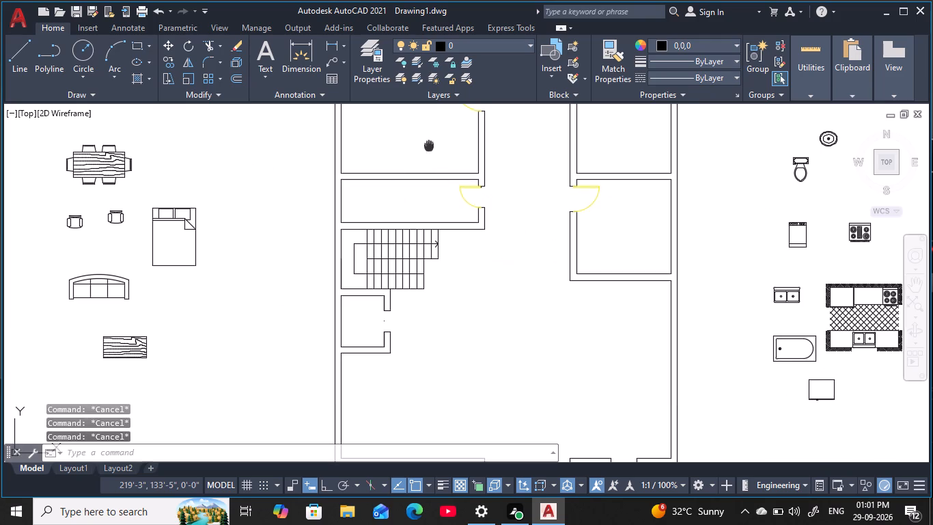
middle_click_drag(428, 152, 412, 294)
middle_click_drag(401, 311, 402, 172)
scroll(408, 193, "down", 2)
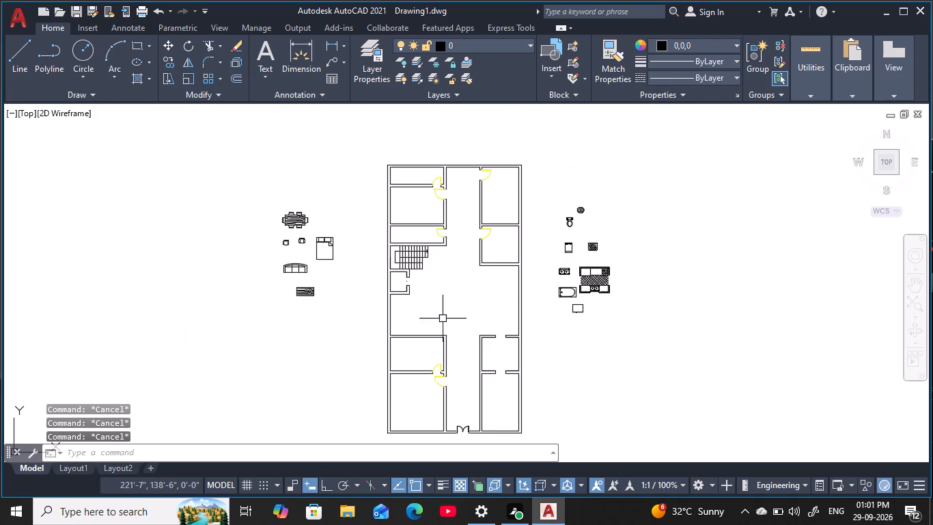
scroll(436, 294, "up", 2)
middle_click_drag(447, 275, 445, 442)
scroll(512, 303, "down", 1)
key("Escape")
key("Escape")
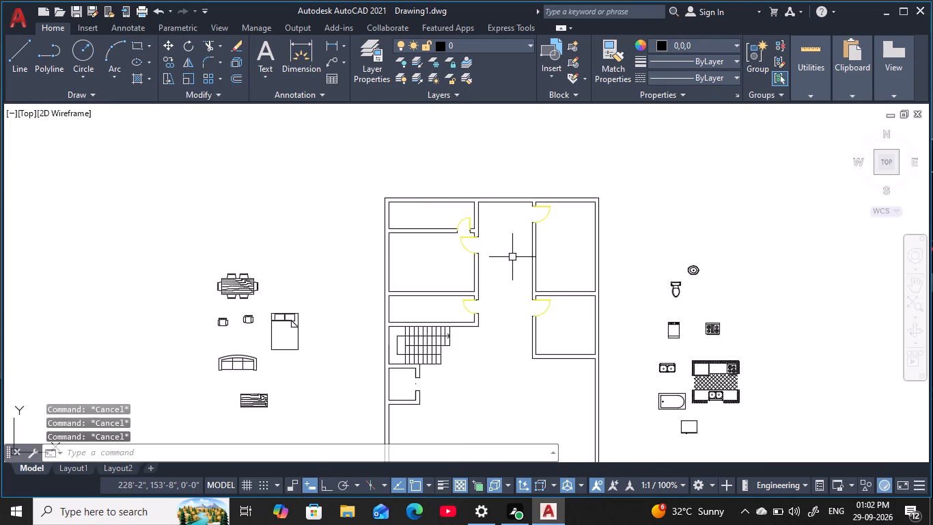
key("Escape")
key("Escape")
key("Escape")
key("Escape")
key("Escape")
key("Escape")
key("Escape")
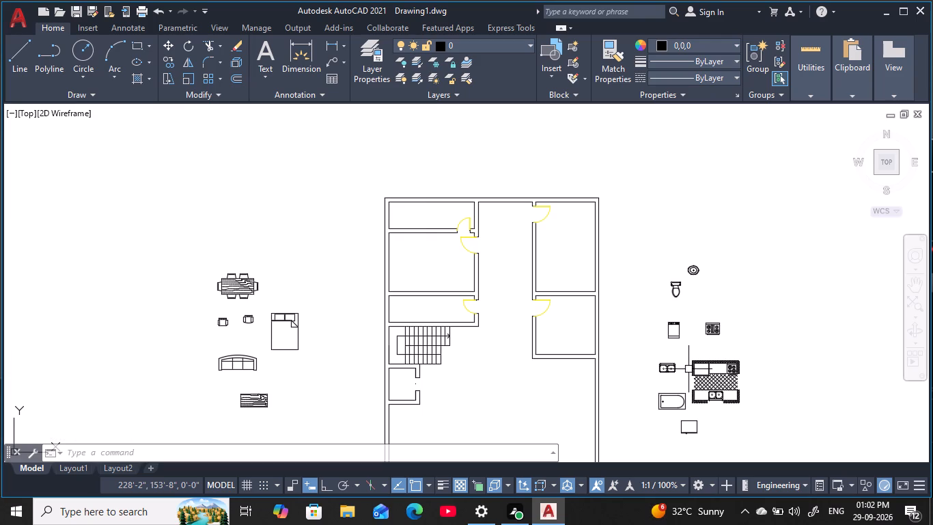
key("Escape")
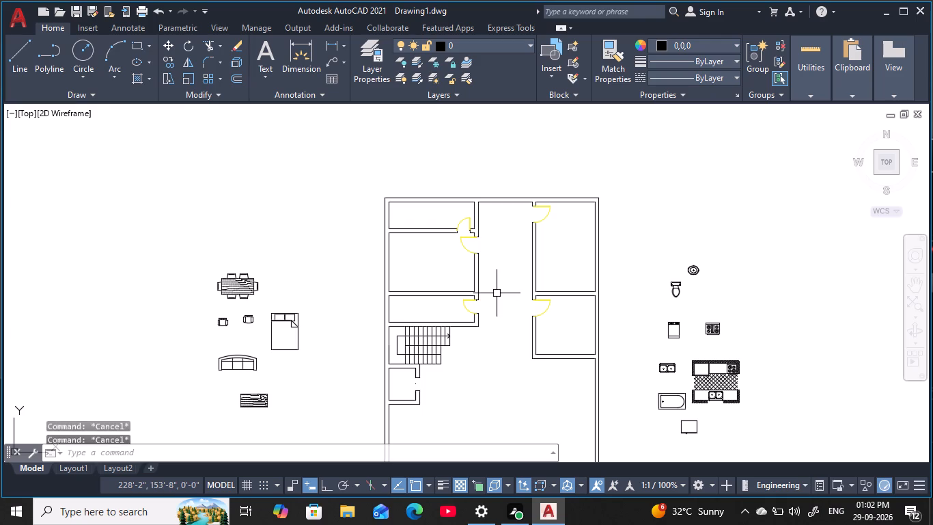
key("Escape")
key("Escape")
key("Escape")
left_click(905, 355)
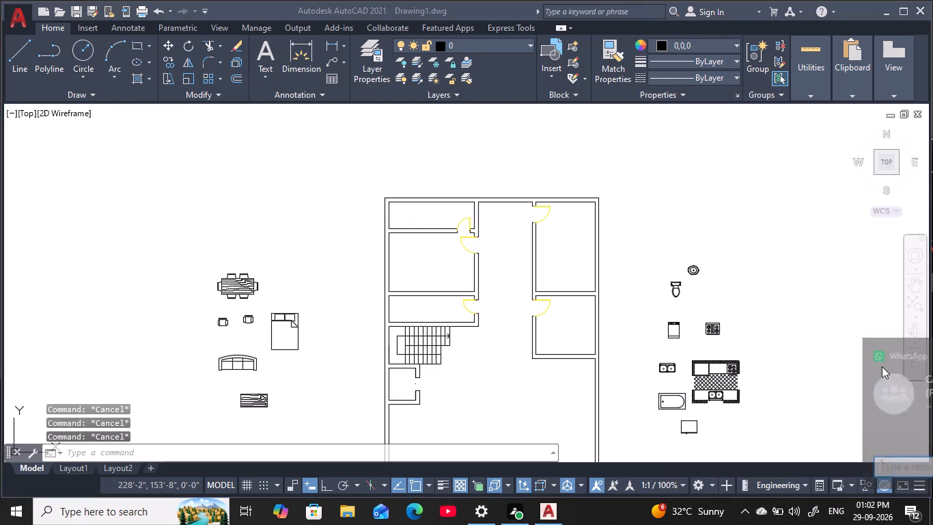
Copy the toilet from east of the plan into the northwest corner room, near its north wall.
scroll(460, 250, "up", 1)
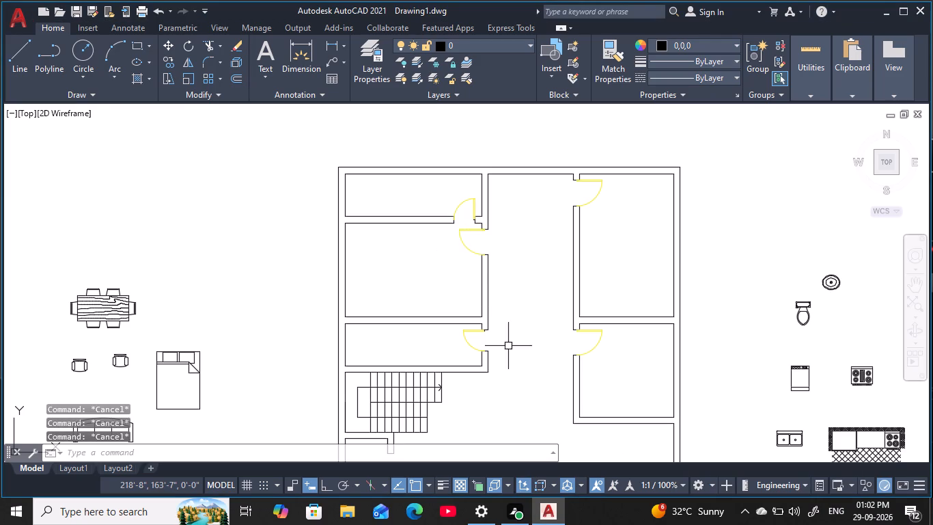
middle_click_drag(554, 377, 551, 356)
scroll(551, 356, "up", 1)
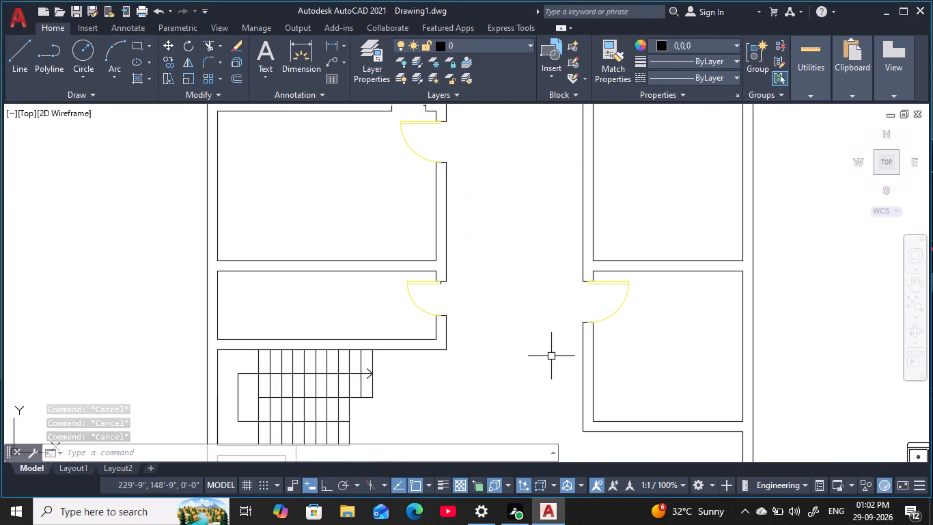
scroll(723, 288, "down", 2)
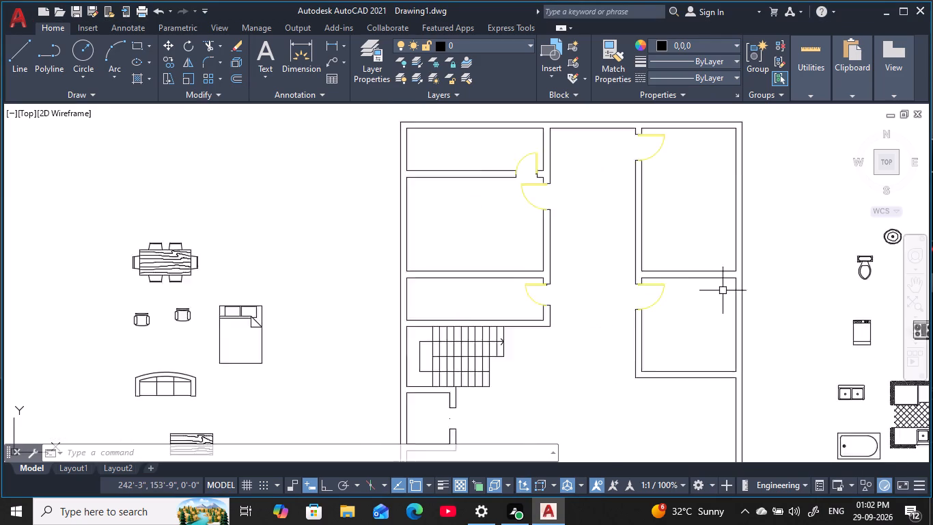
left_click(816, 279)
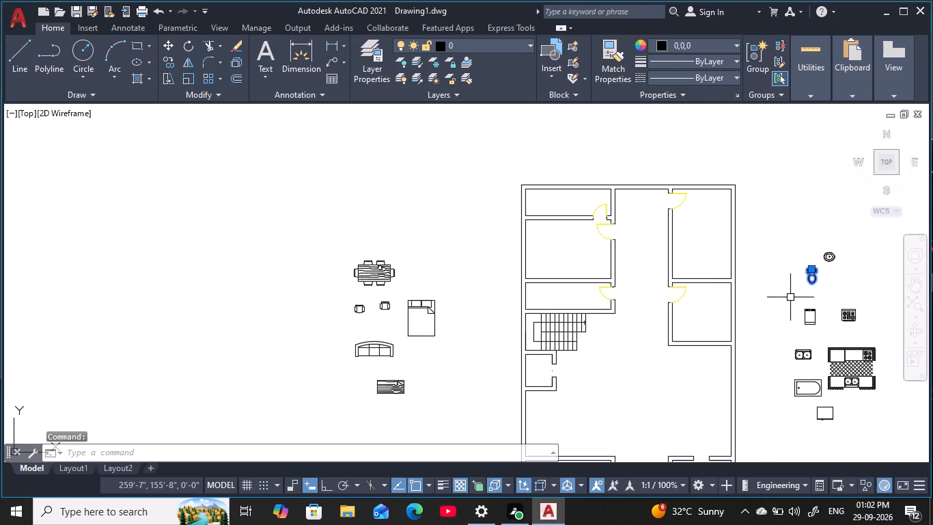
type("CO")
key("space")
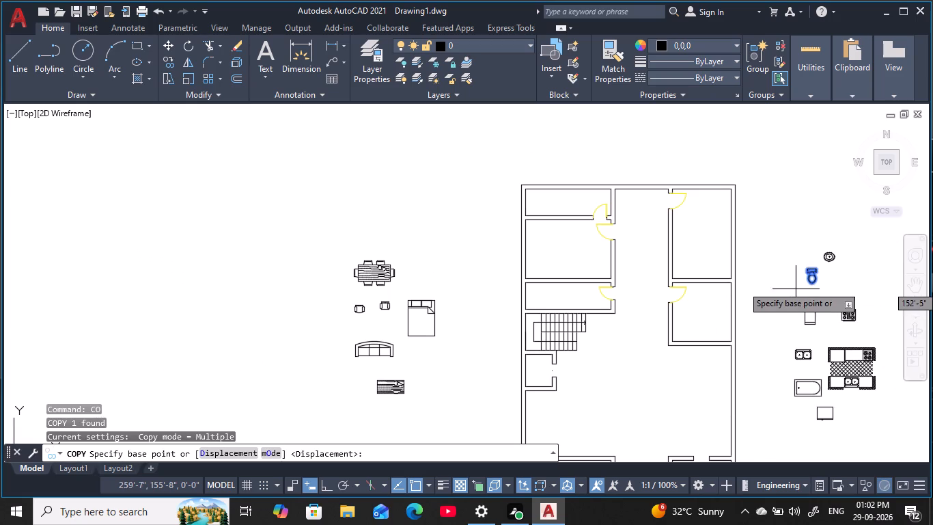
left_click(818, 271)
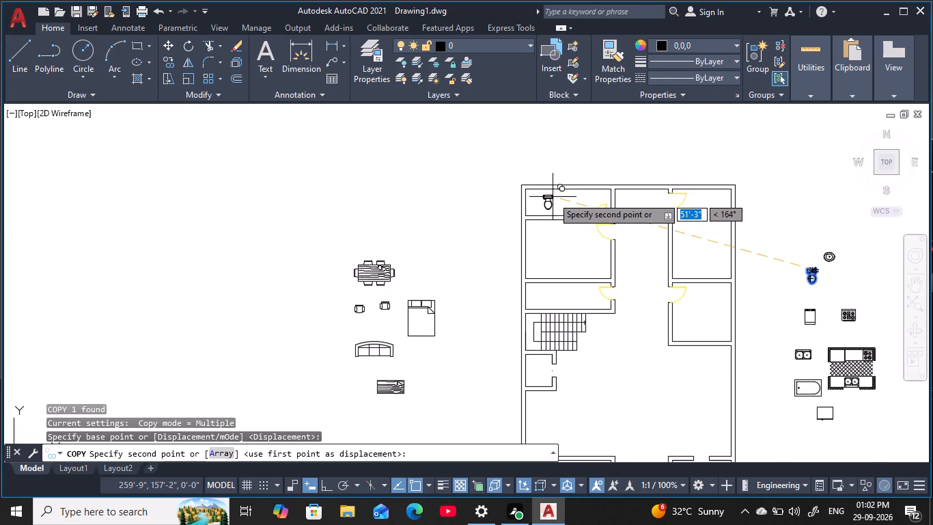
scroll(553, 197, "up", 2)
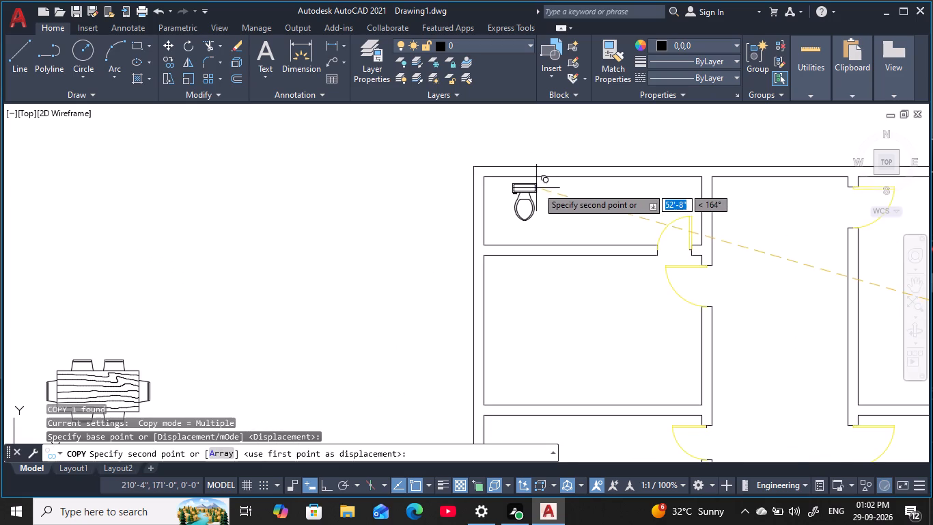
scroll(542, 187, "up", 3)
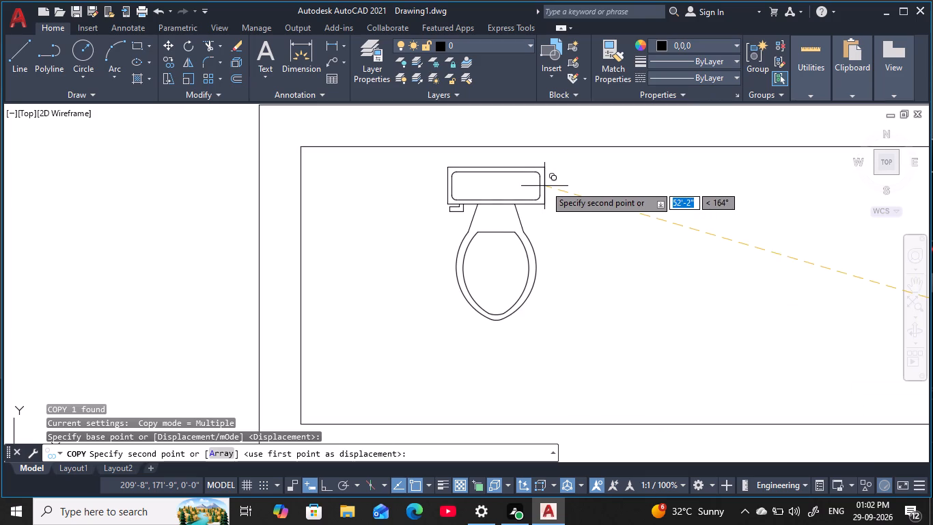
scroll(556, 178, "down", 2)
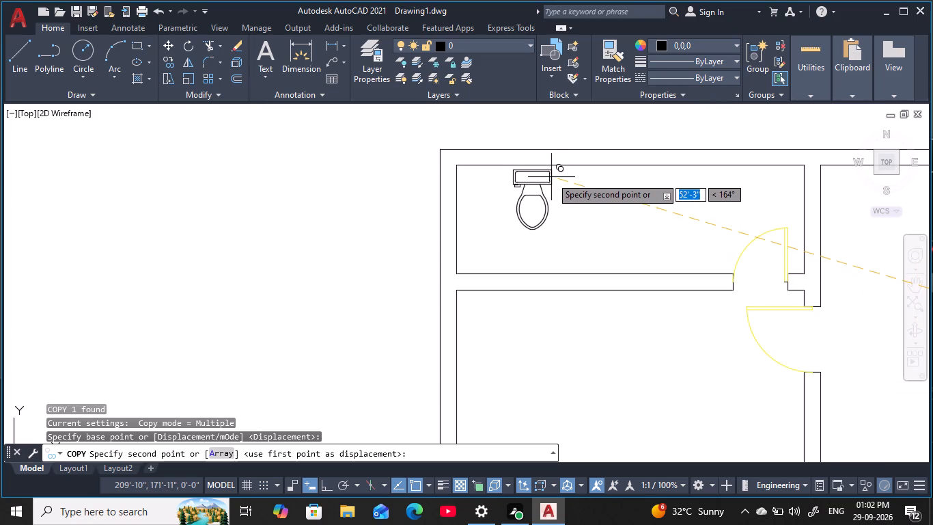
left_click(551, 177)
key("Escape")
key("Escape")
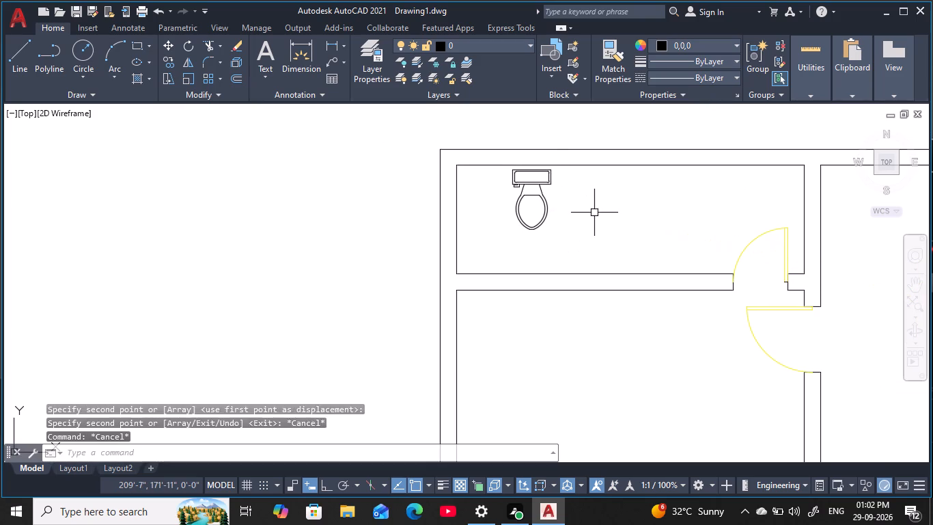
key("Escape")
key("Escape")
key("Escape")
Scale the copied toilet in the northwest room up slightly, using the front tip of its bowl as base point.
scroll(596, 220, "down", 1)
middle_click_drag(597, 219, 563, 157)
scroll(572, 163, "down", 1)
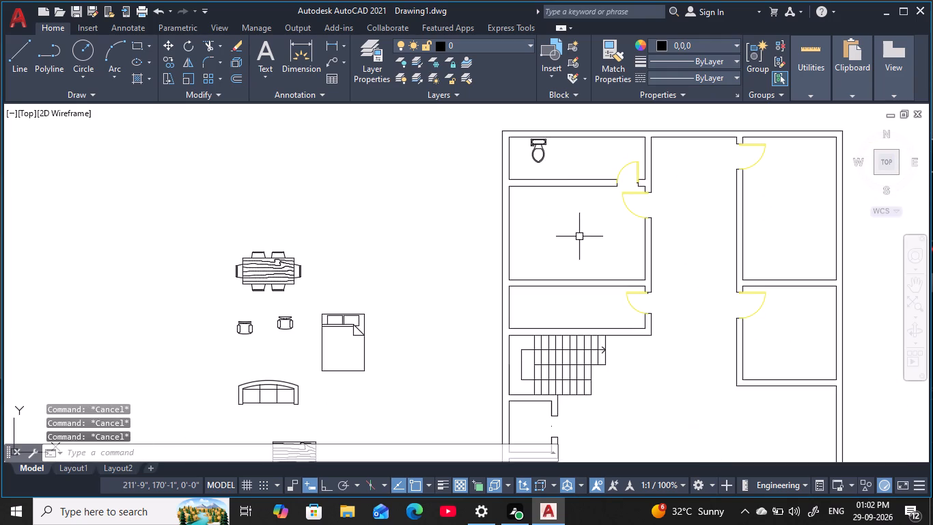
scroll(533, 147, "up", 2)
left_click(537, 147)
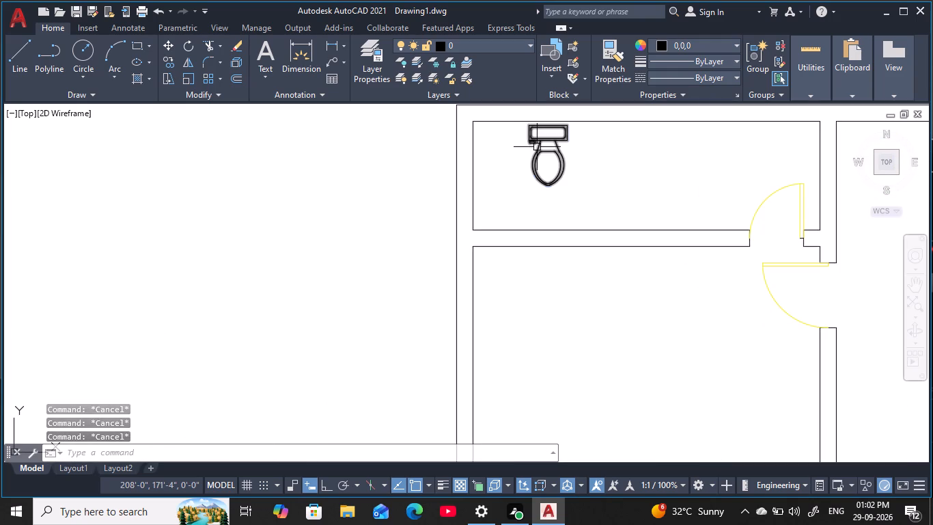
type("SC")
key("space")
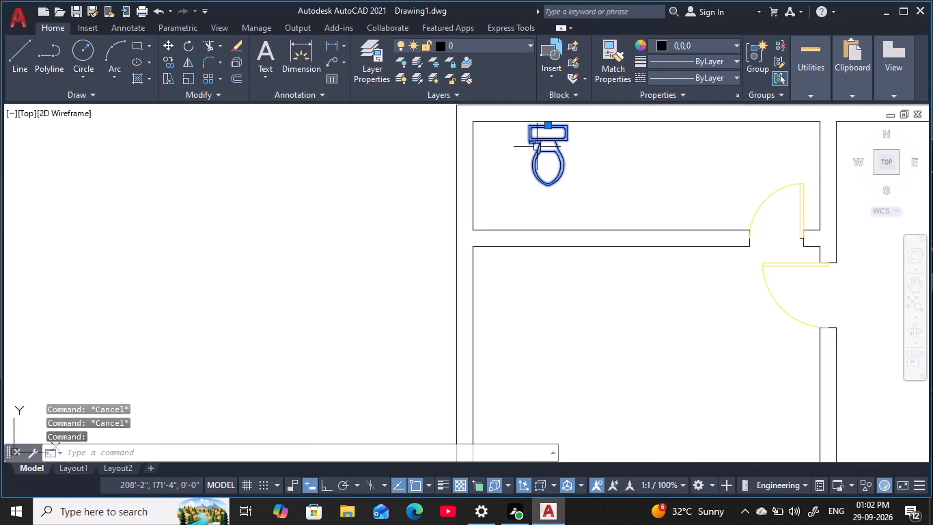
left_click(550, 187)
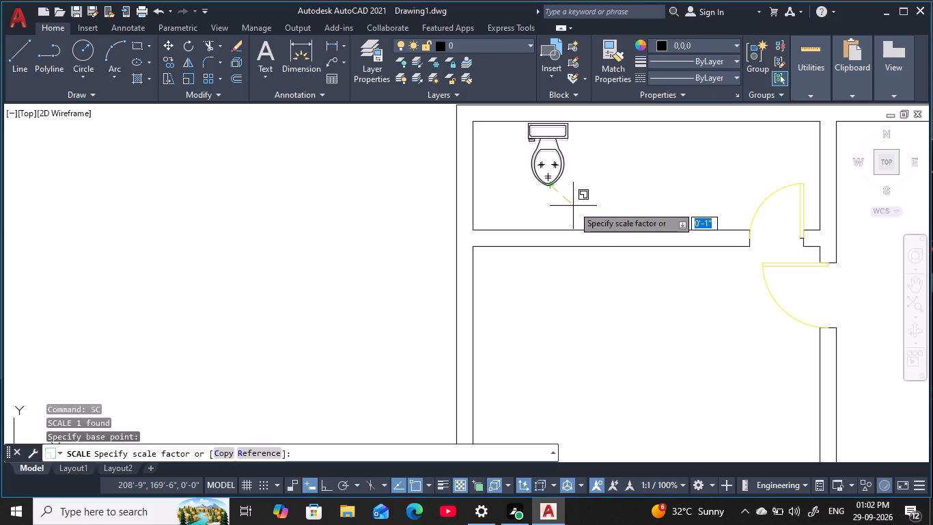
left_click(573, 206)
key("Escape")
key("Escape")
Move the toilet from east of the plan into the room directly north of the staircase, near its north wall.
scroll(614, 166, "down", 1)
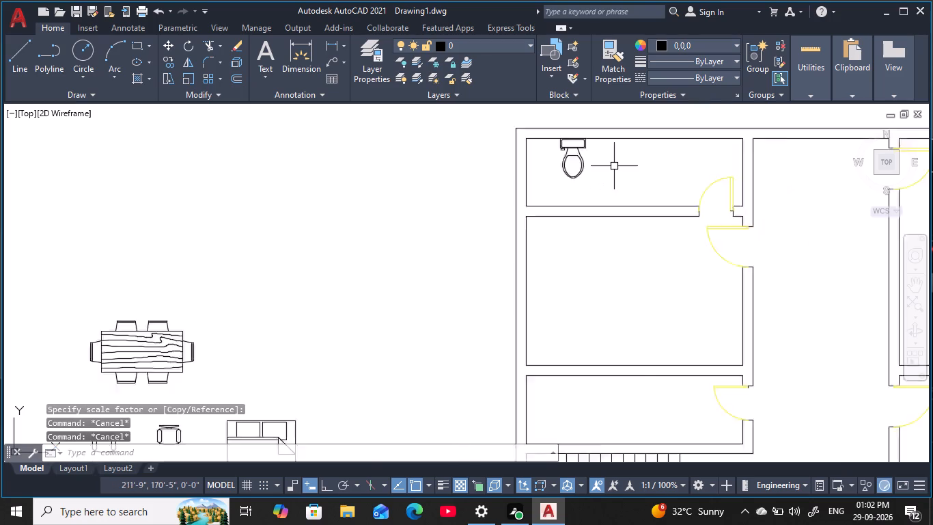
scroll(614, 166, "down", 1)
middle_click_drag(619, 170, 544, 150)
scroll(665, 240, "down", 1)
middle_click_drag(665, 240, 570, 201)
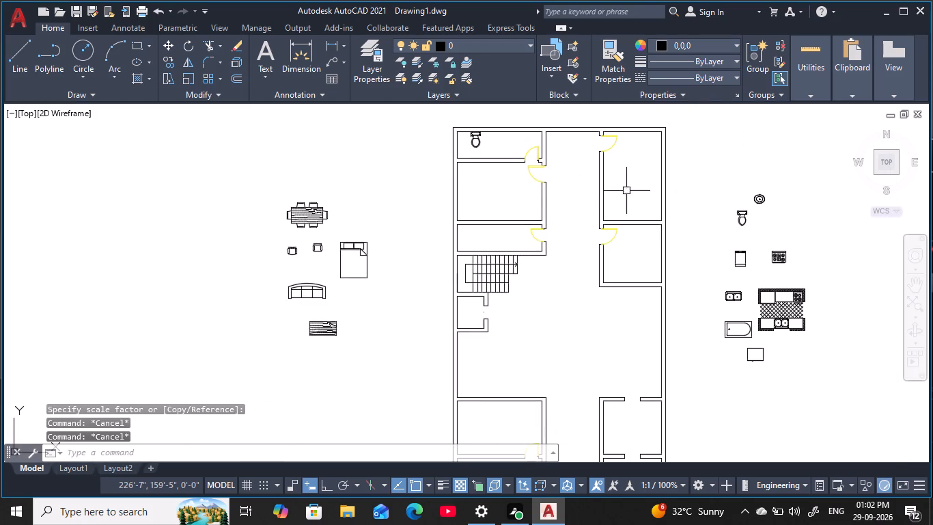
scroll(474, 144, "up", 3)
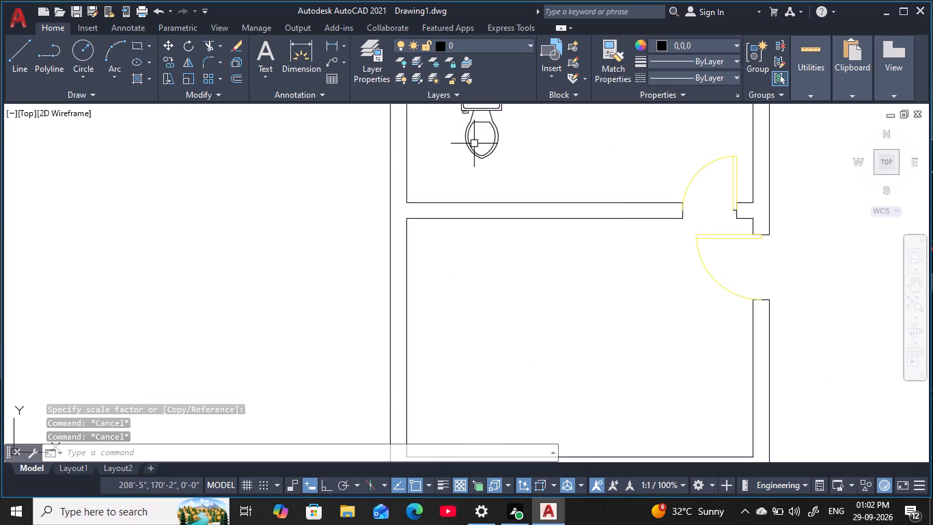
scroll(492, 155, "down", 3)
left_click(840, 258)
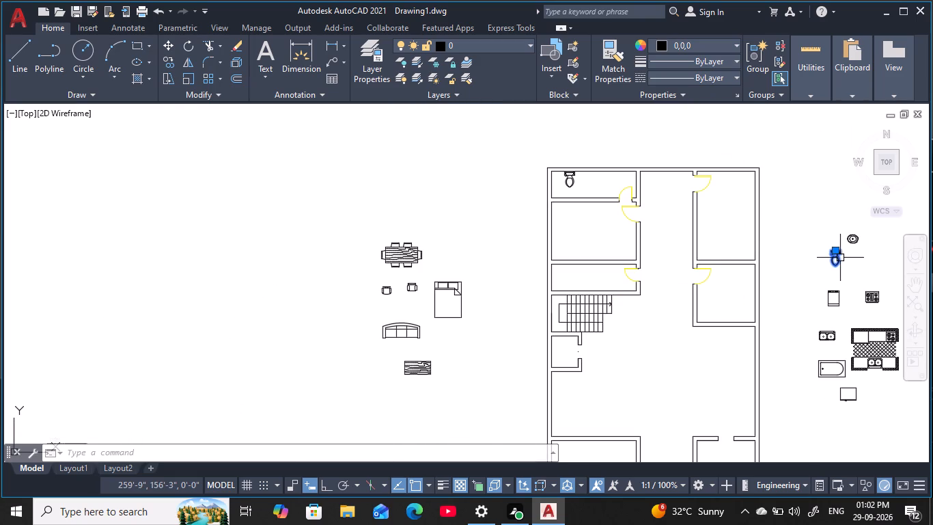
type("M")
key("space")
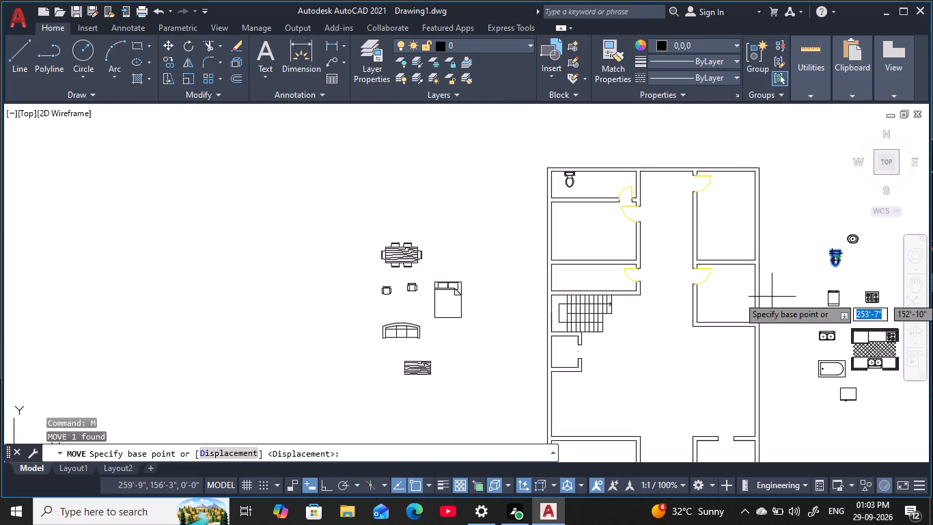
left_click(840, 256)
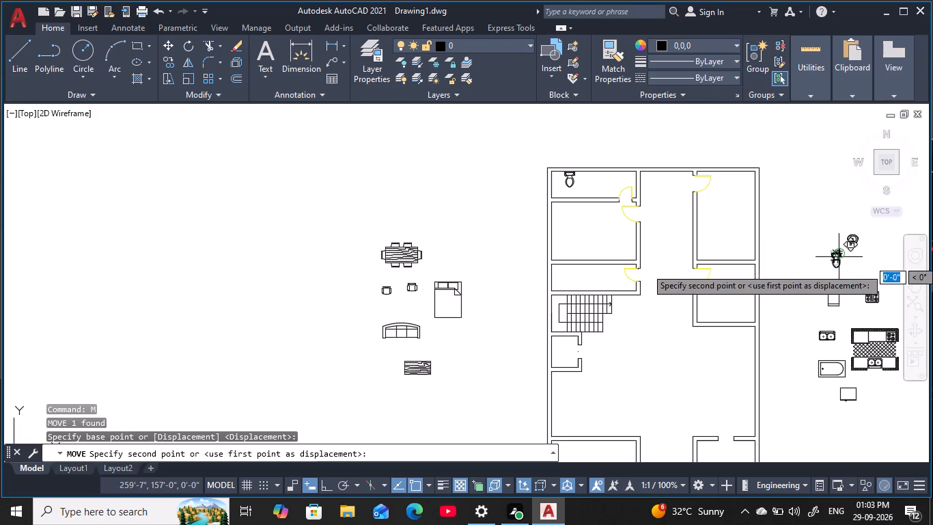
scroll(571, 275, "up", 3)
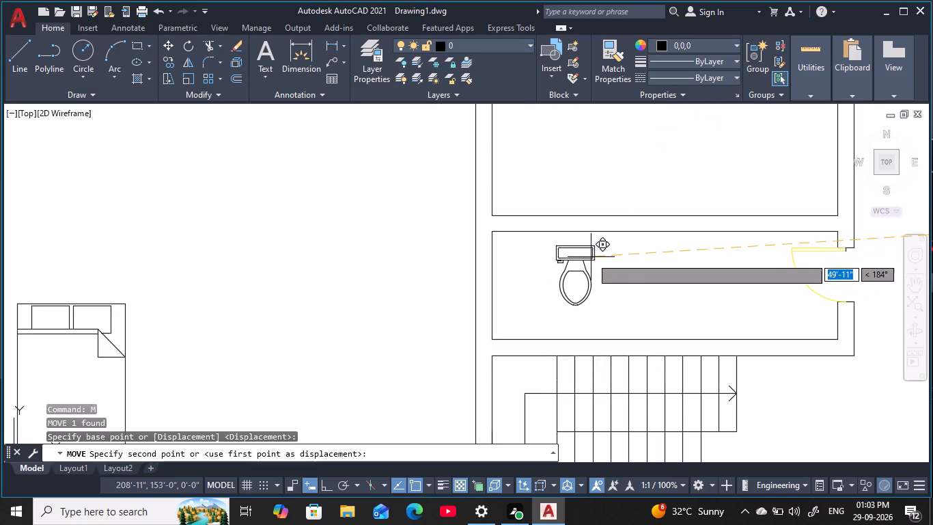
scroll(594, 254, "down", 2)
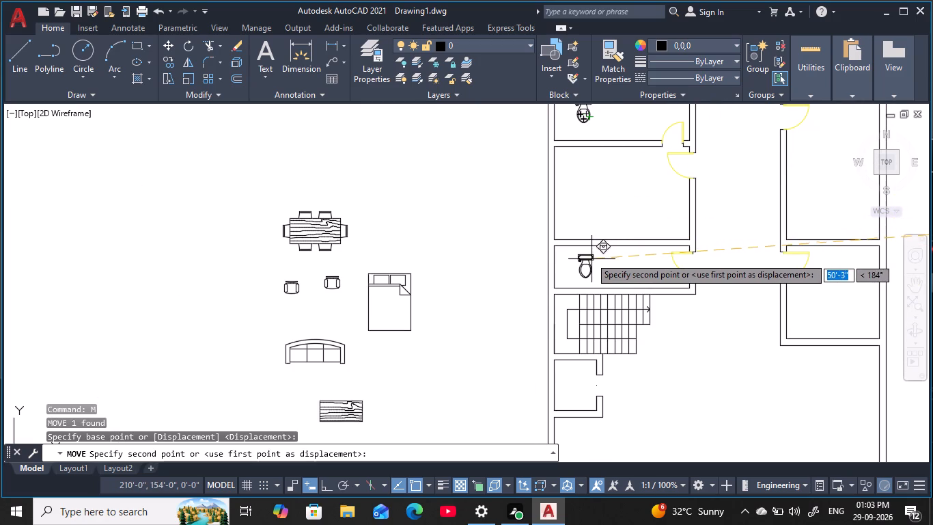
scroll(590, 256, "up", 2)
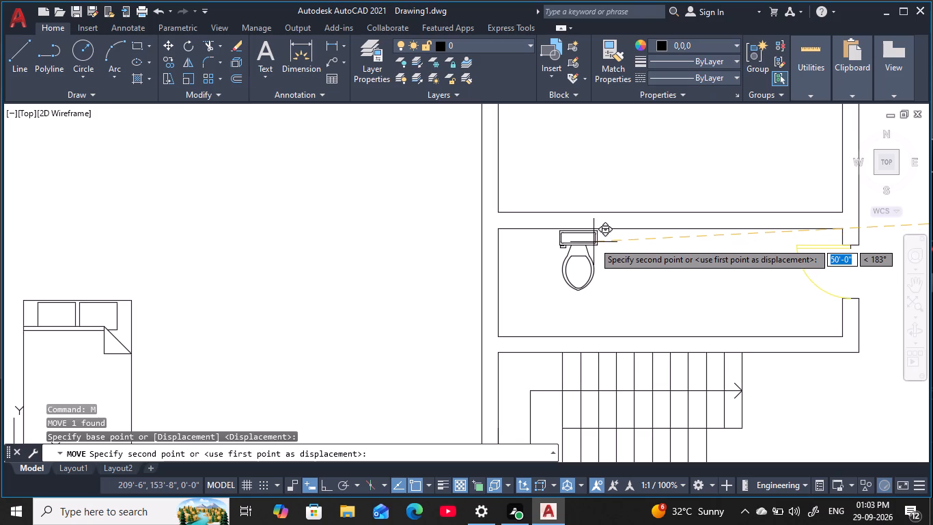
left_click(594, 242)
key("Escape")
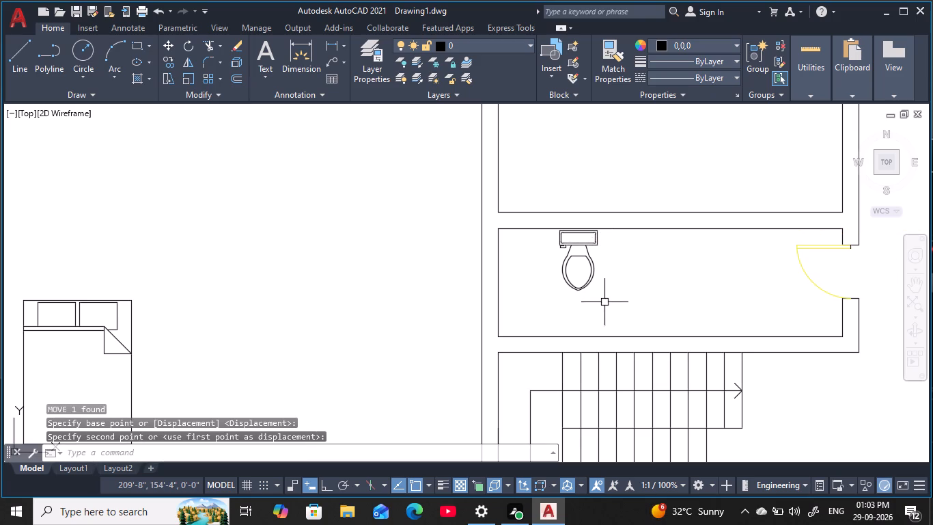
key("Escape")
key("Escape")
key("Escape")
key("Escape")
Scale the toilet in the room north of the staircase up slightly, using the centre of its tank as base point.
type("SC")
key("space")
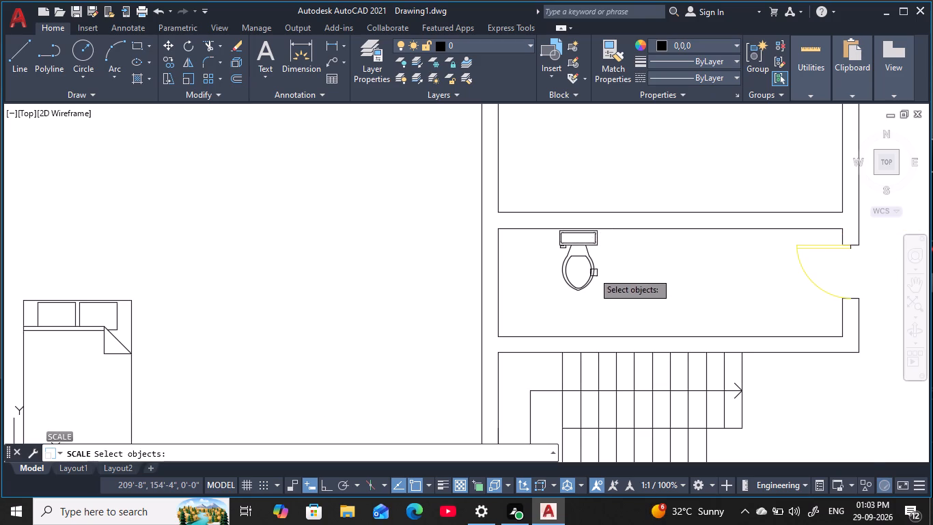
left_click(564, 235)
key("space")
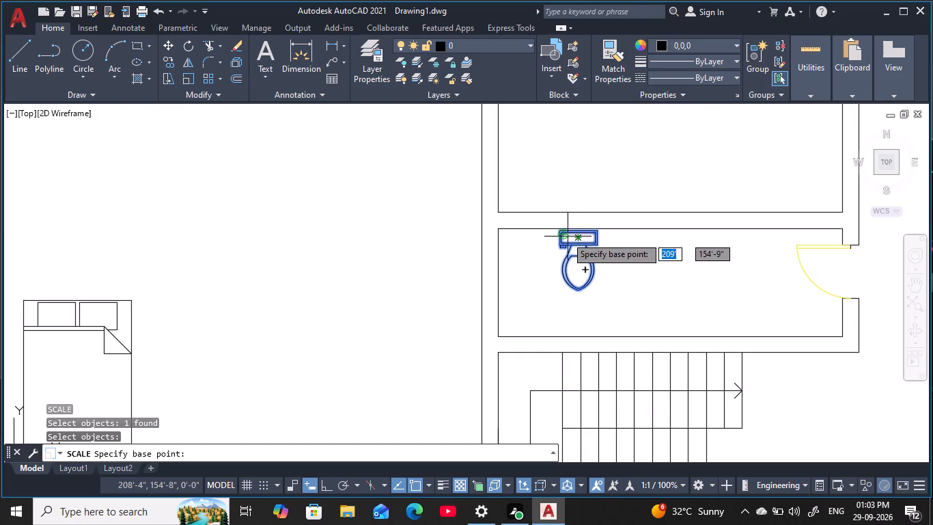
left_click(574, 240)
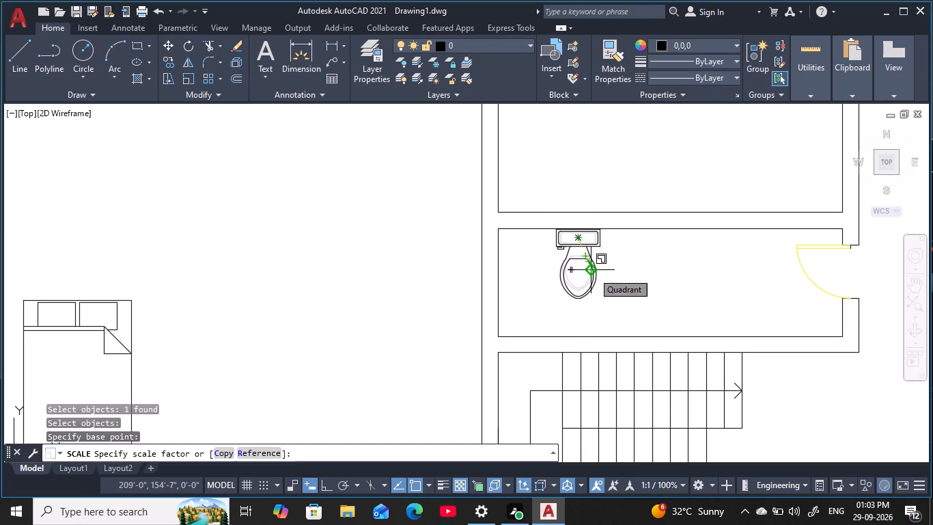
left_click(593, 272)
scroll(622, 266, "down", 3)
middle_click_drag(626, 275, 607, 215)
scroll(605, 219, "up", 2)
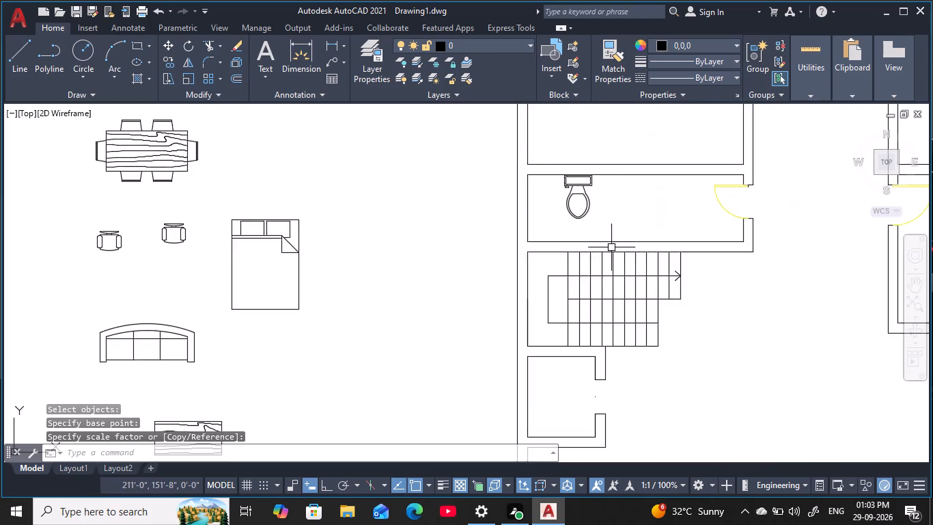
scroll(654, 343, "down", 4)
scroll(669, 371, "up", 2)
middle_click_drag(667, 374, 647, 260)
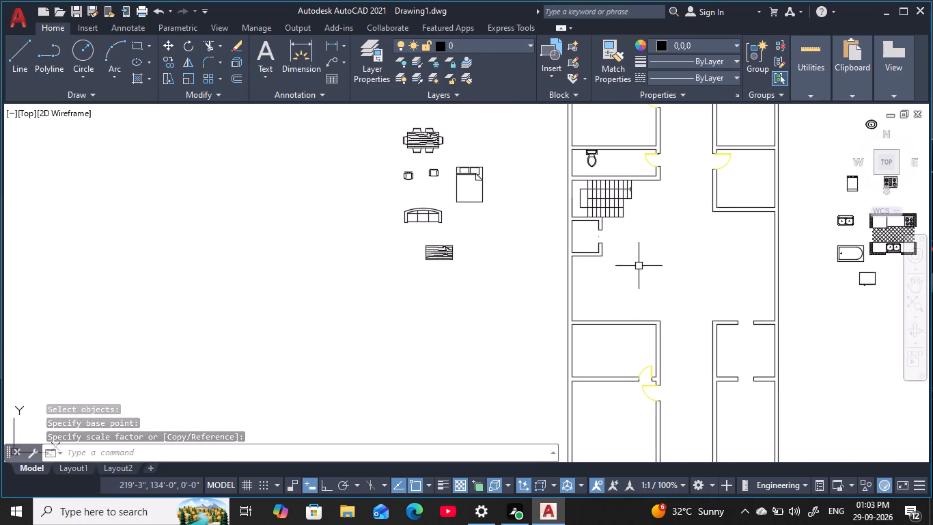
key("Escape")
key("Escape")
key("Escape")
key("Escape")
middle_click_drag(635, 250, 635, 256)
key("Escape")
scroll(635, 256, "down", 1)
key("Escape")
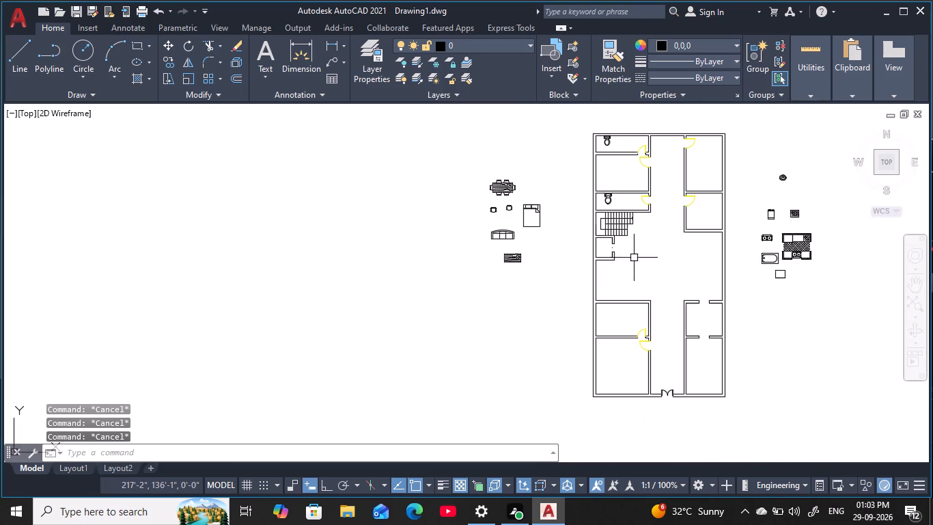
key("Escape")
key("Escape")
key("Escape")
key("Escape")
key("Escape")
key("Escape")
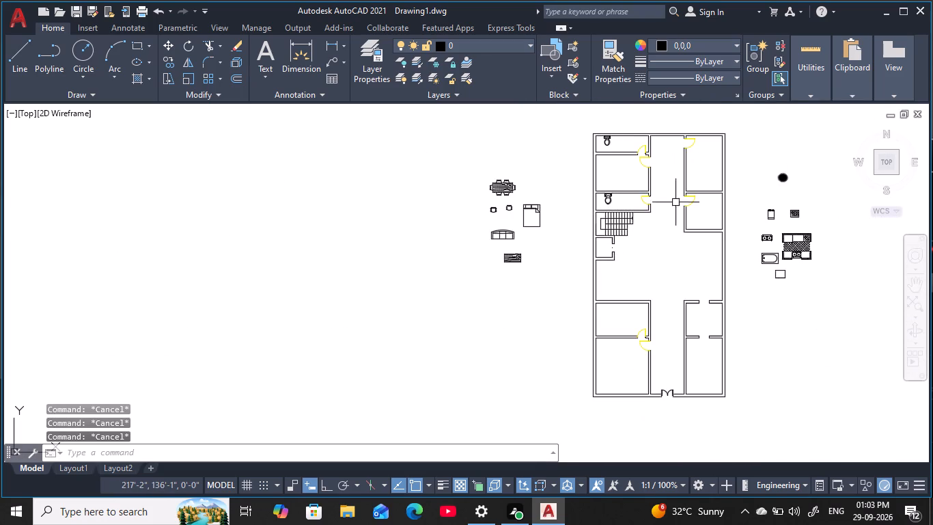
Copy the toilet north of the staircase into the small room south of the large hall on the plan's west side, near its north wall.
scroll(596, 195, "up", 4)
left_click(680, 204)
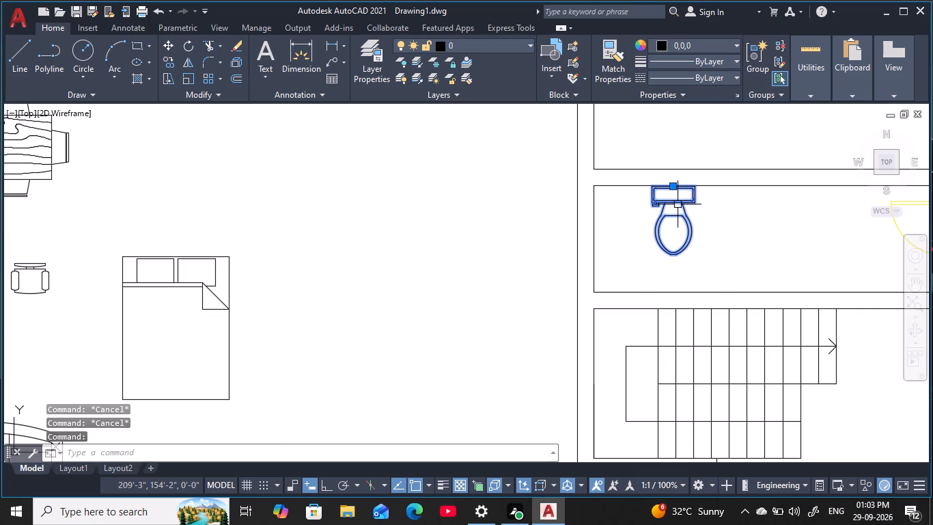
type("CO")
key("space")
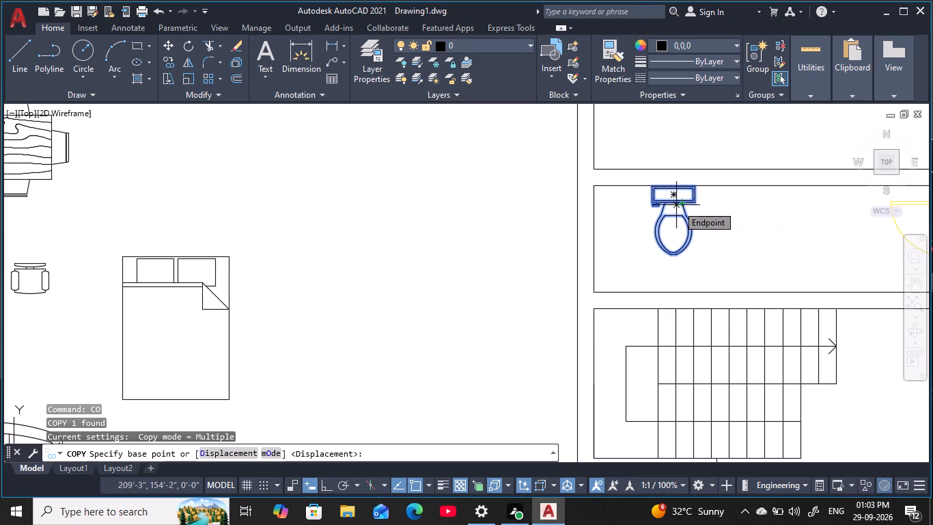
left_click(673, 199)
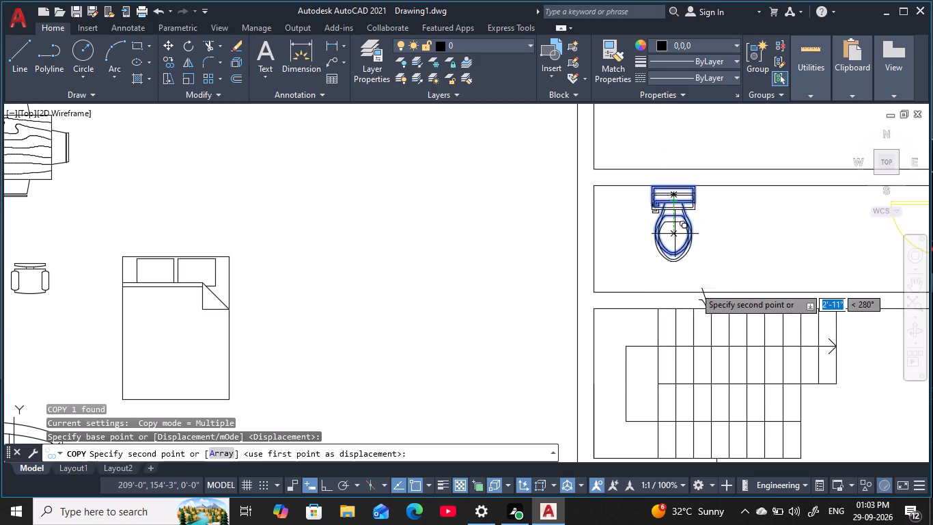
middle_click_drag(707, 293, 628, 136)
middle_click_drag(558, 339, 544, 165)
scroll(543, 166, "down", 3)
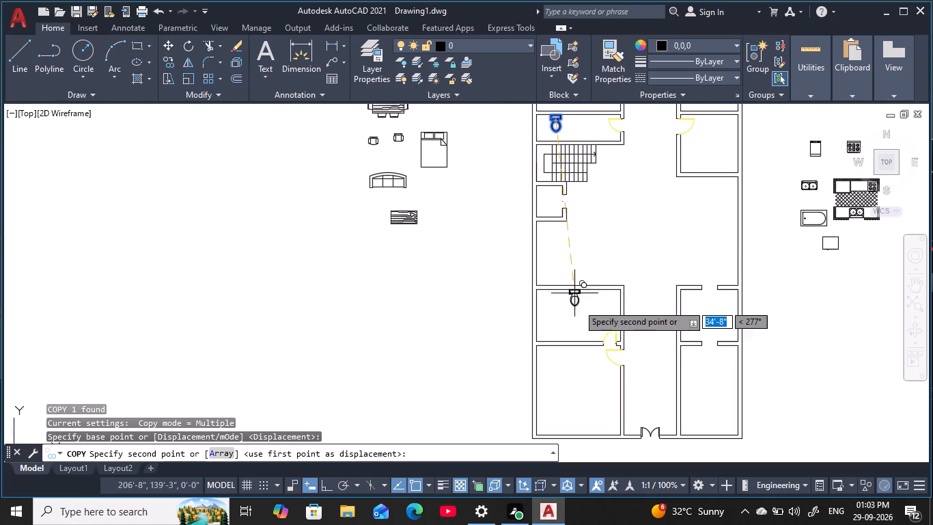
scroll(569, 306, "up", 2)
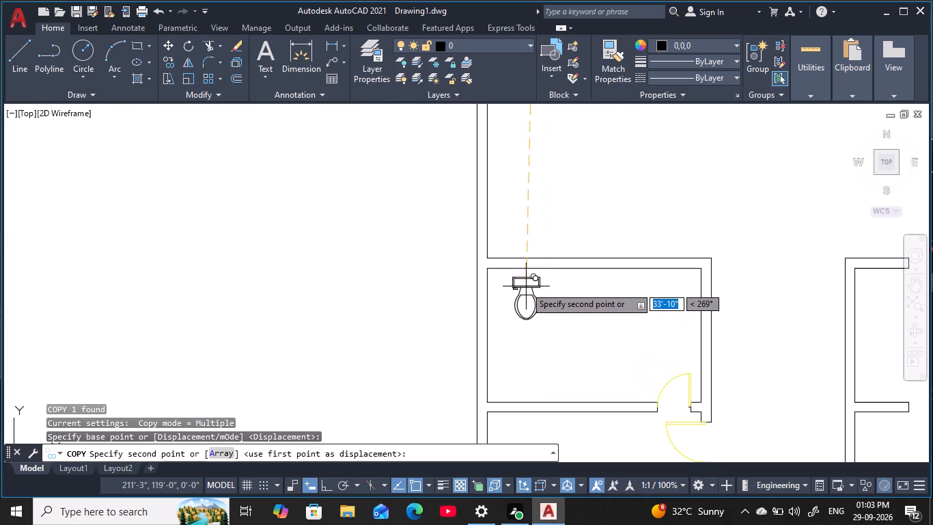
scroll(529, 282, "up", 2)
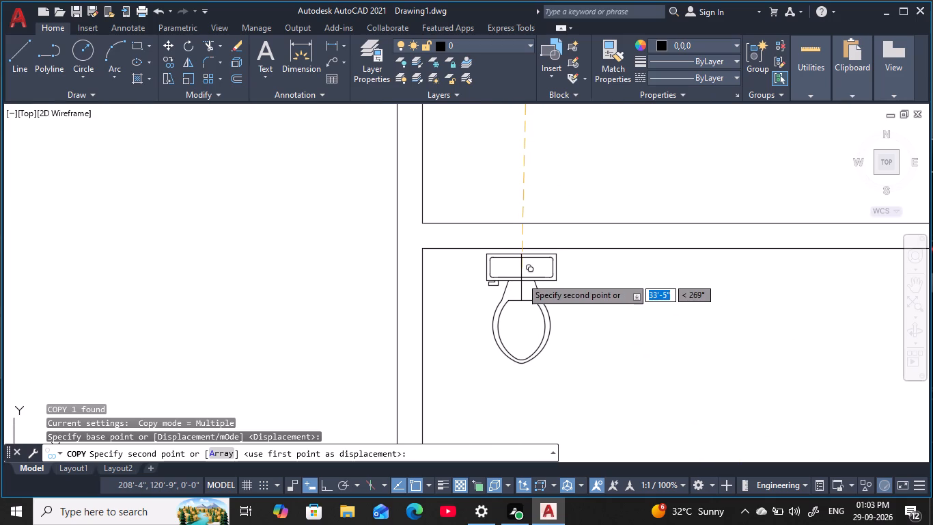
left_click(523, 275)
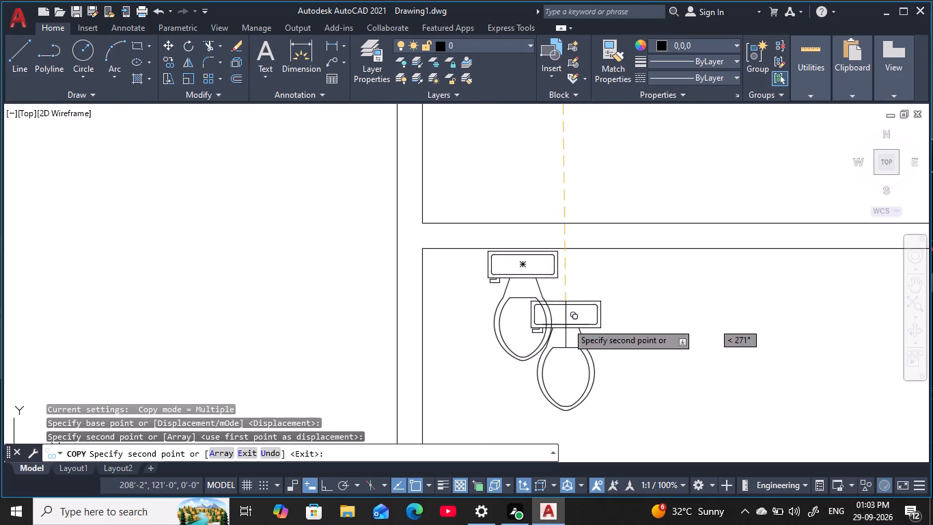
key("Escape")
key("Escape")
key("Escape")
key("Escape")
key("Escape")
key("Escape")
key("Escape")
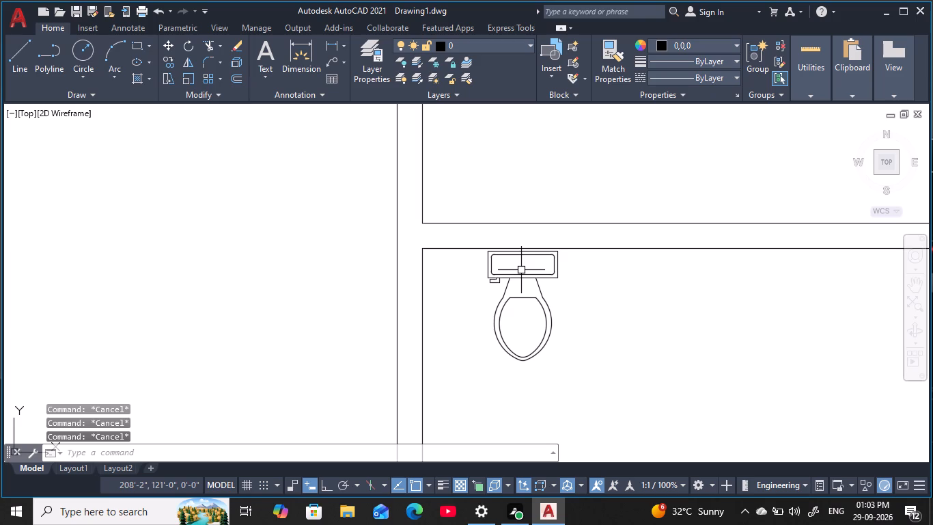
Scale the newly copied toilet up slightly, using the front tip of its bowl as base point.
type("SC")
key("space")
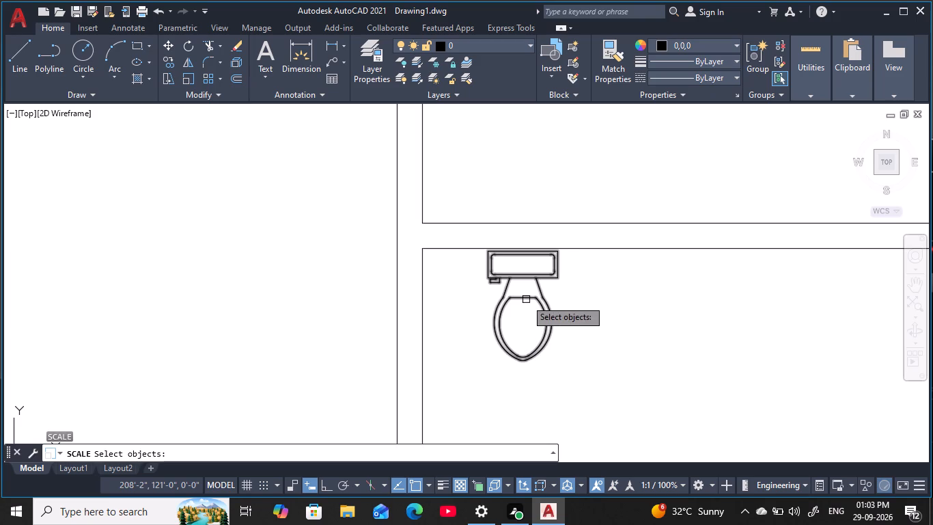
left_click(526, 299)
key("space")
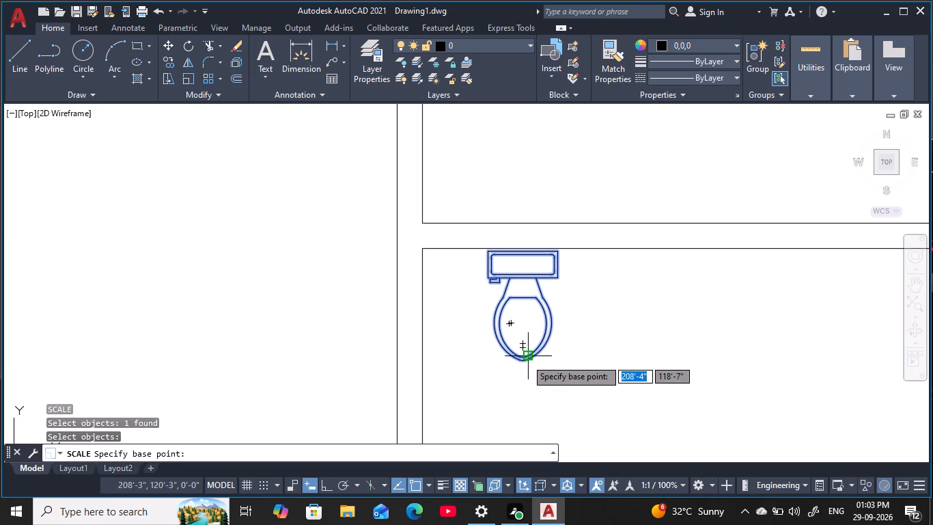
left_click(525, 359)
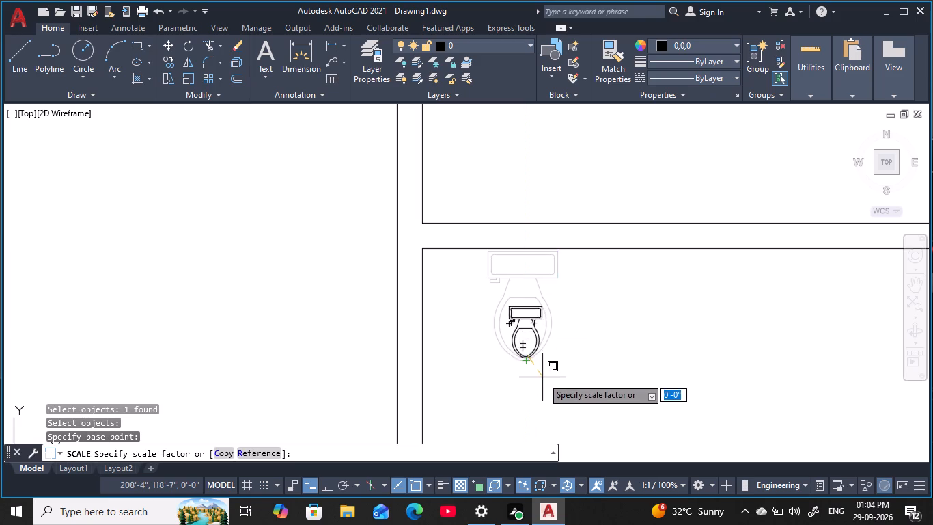
left_click(575, 397)
key("Escape")
key("Escape")
key("Escape")
key("Escape")
key("Escape")
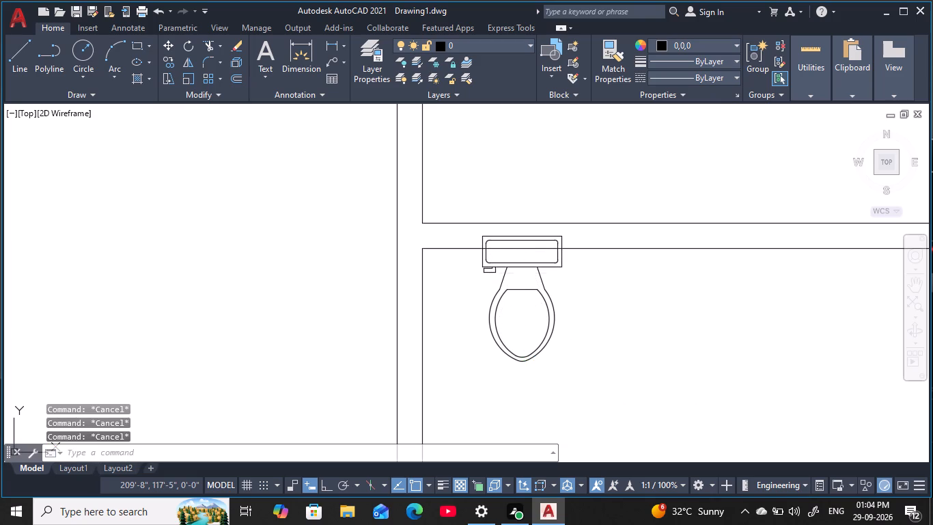
Move the enlarged toilet south out of the wall and set its tank against the room's north wall.
left_click(524, 269)
type("M")
key("space")
left_click(524, 270)
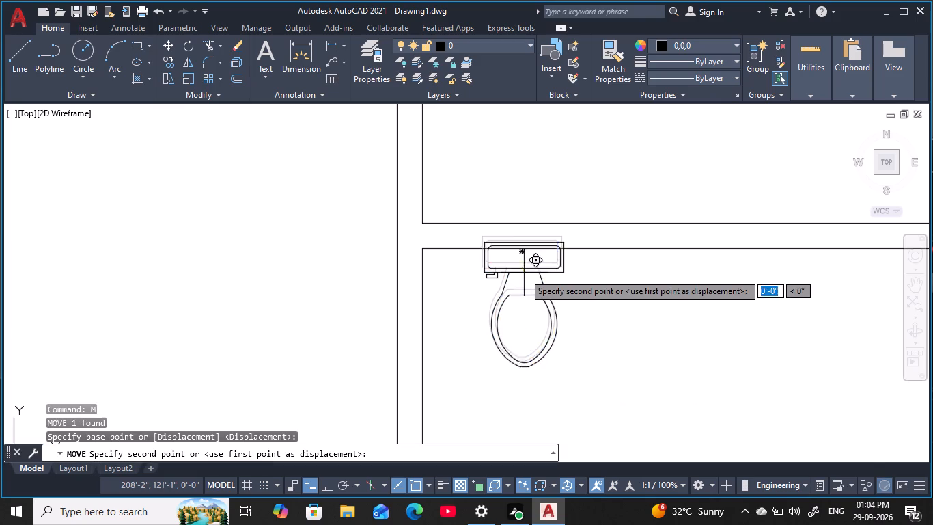
left_click(526, 283)
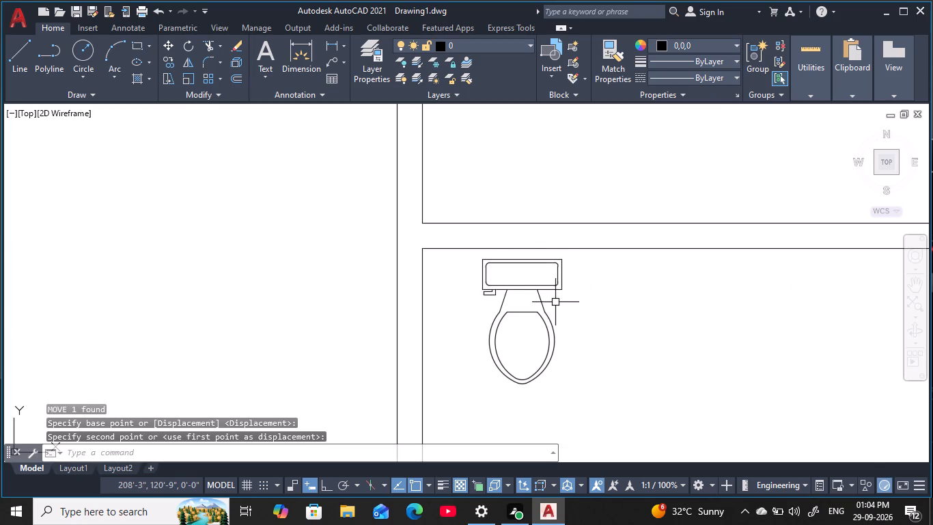
key("Escape")
left_click(529, 291)
key("space")
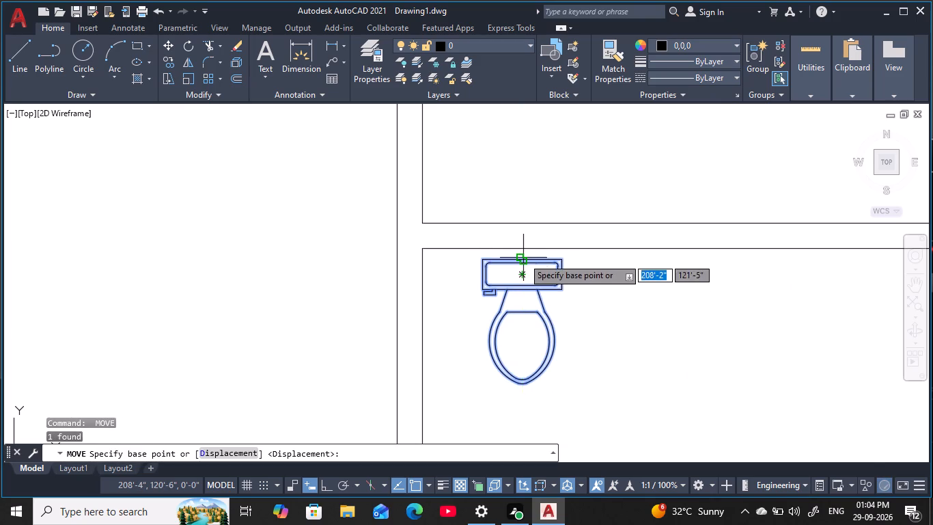
left_click(523, 258)
left_click(522, 252)
key("Escape")
key("Escape")
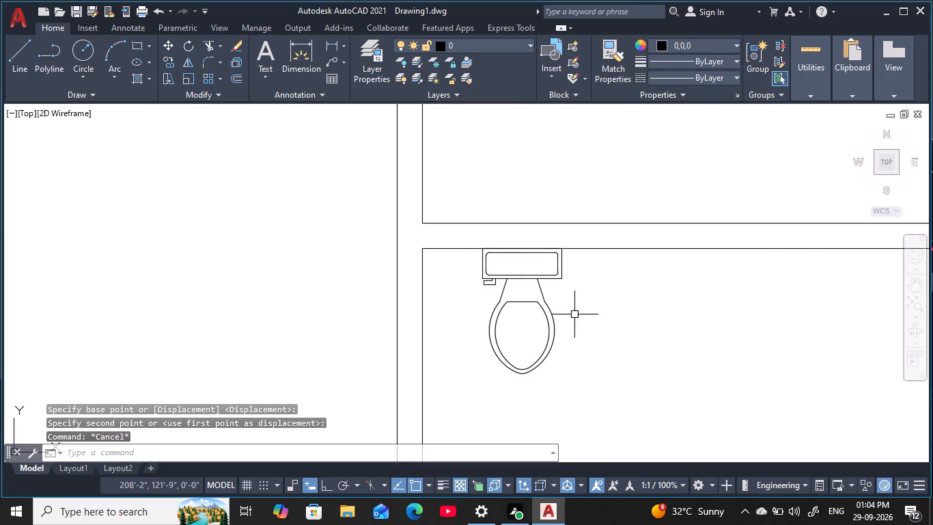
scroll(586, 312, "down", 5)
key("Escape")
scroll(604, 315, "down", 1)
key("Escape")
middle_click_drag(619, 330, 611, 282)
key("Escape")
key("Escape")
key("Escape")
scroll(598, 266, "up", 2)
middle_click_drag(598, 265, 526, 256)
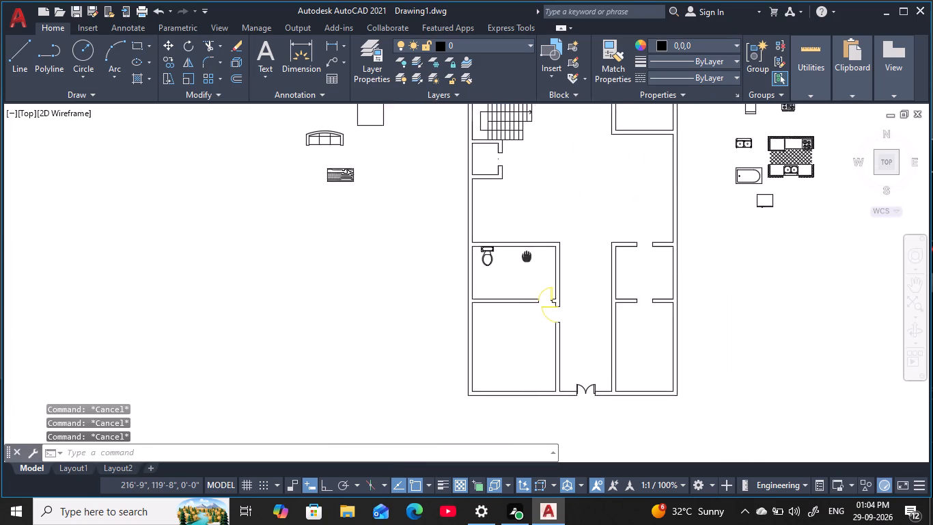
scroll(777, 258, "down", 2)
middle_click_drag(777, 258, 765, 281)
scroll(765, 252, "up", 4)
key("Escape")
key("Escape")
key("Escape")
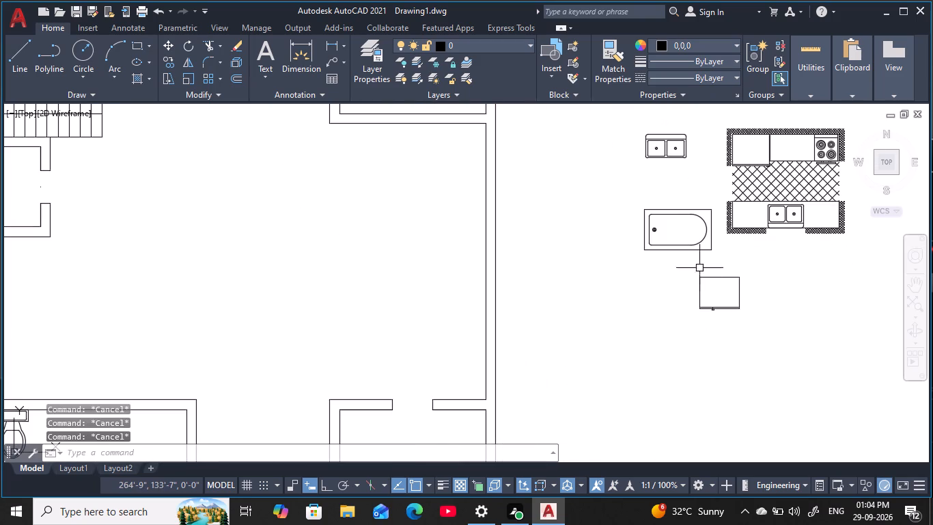
Try to move the bathtub block, among the fixtures east of the plan, toward the house.
left_click(723, 262)
left_click(642, 207)
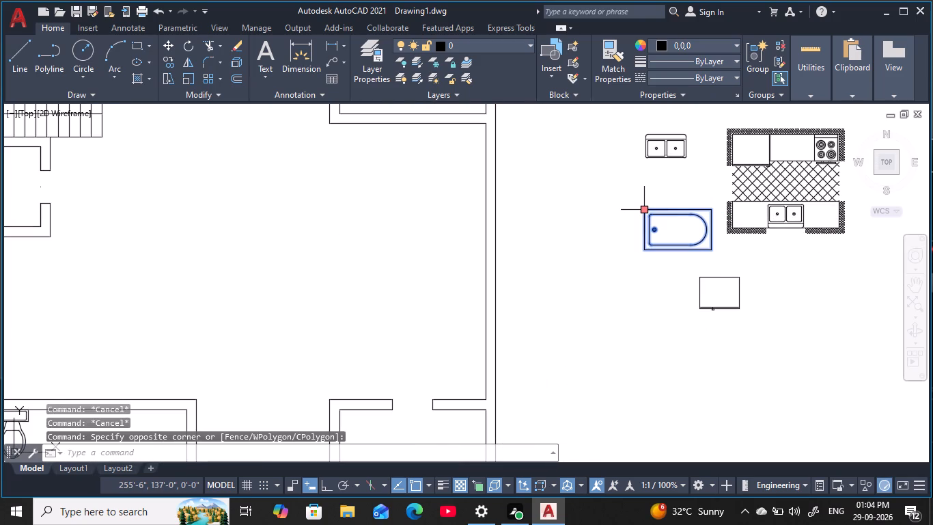
type("M")
key("space")
key("space")
left_click_drag(663, 241, 594, 265)
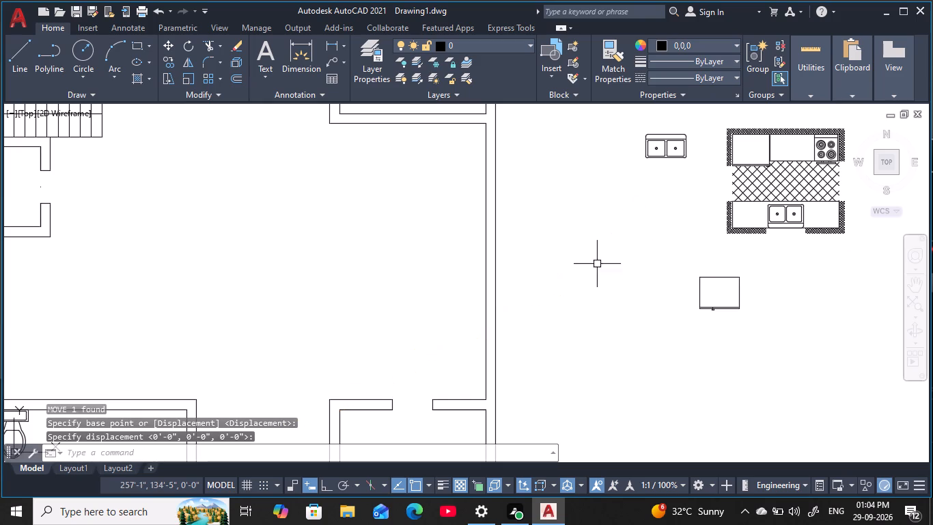
left_click_drag(594, 265, 412, 255)
scroll(514, 286, "down", 3)
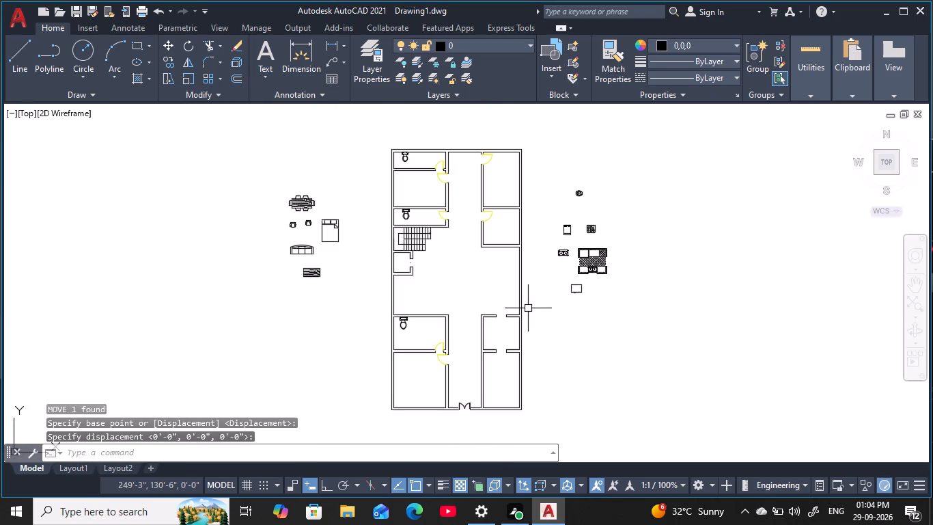
key("Escape")
key("Escape")
key("Escape")
key("Escape")
key("Escape")
key("Escape")
key("Escape")
key("Escape")
Move the double bed from the furniture blocks west of the plan to the empty area southeast of the kitchen block.
scroll(559, 255, "up", 1)
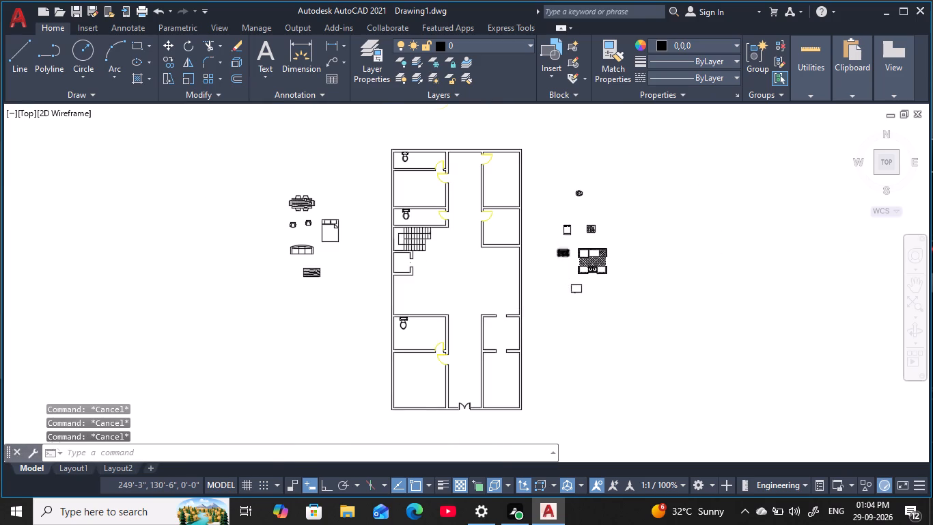
scroll(559, 255, "up", 1)
key("Escape")
key("Escape")
key("Escape")
key("Escape")
key("Escape")
key("Escape")
key("Escape")
middle_click_drag(532, 330, 534, 330)
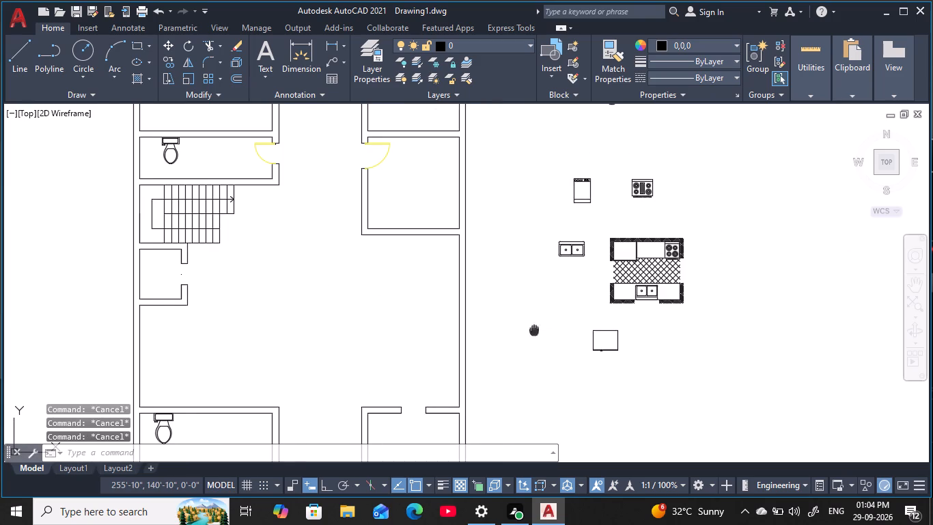
middle_click_drag(534, 330, 631, 242)
key("Escape")
scroll(631, 241, "down", 2)
key("Escape")
key("Escape")
key("Escape")
key("Escape")
key("Escape")
key("Escape")
key("Escape")
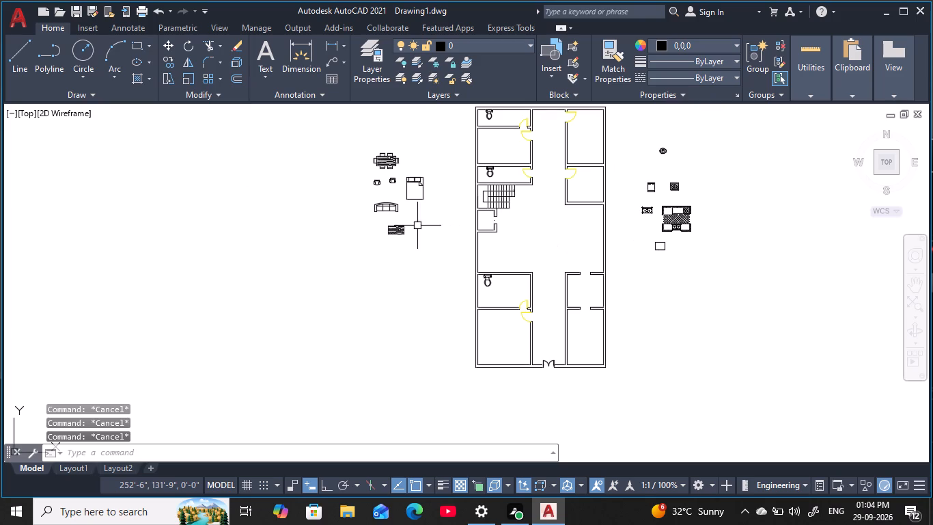
key("Escape")
key("Escape")
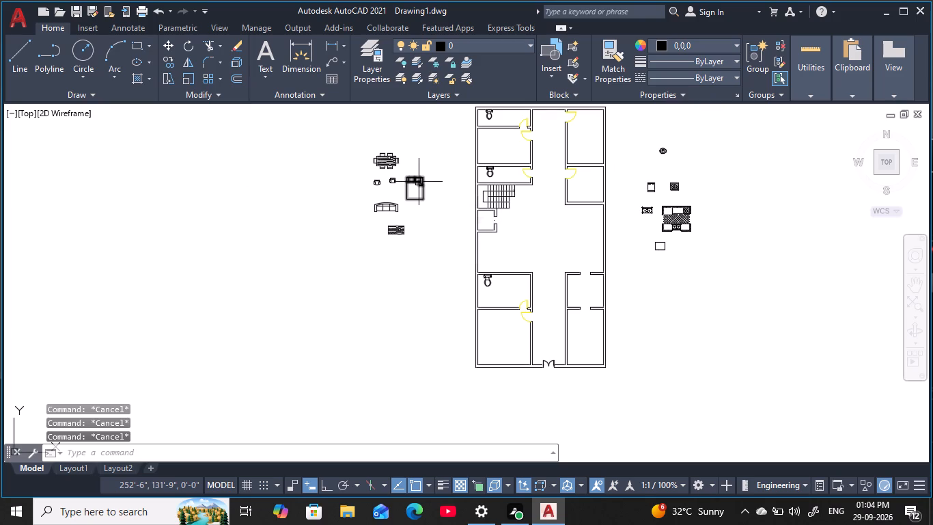
left_click(419, 182)
type("M")
key("space")
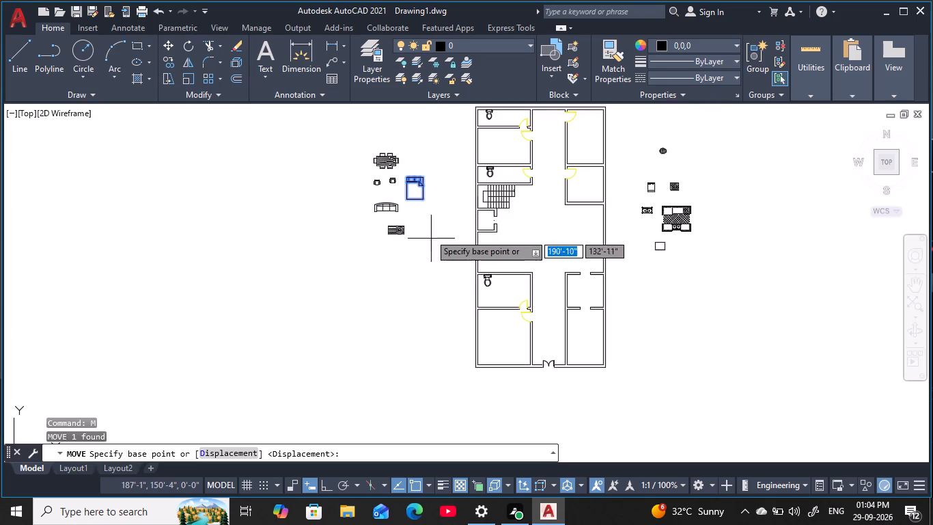
left_click(415, 176)
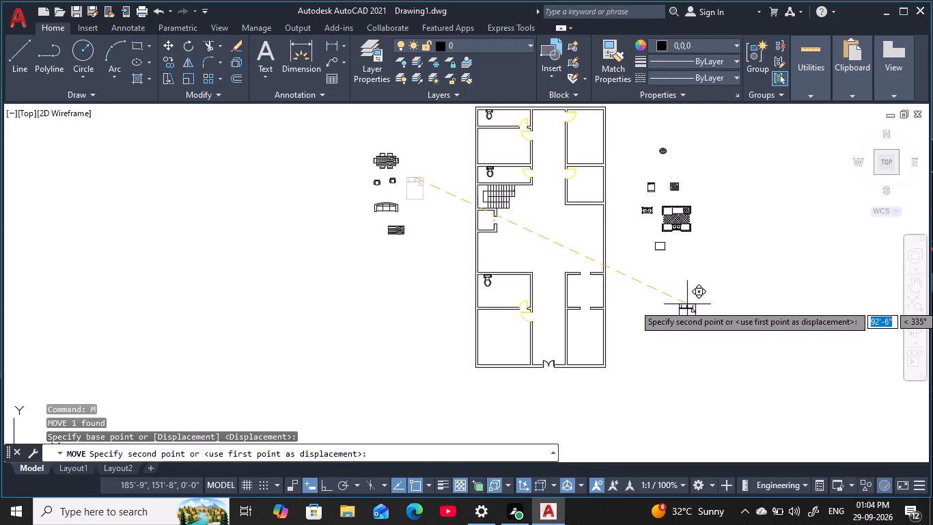
left_click(687, 304)
key("Escape")
key("Escape")
key("Escape")
key("Escape")
scroll(694, 308, "up", 2)
key("Escape")
key("Escape")
Copy the double bed into the middle of the large hall.
left_click(690, 312)
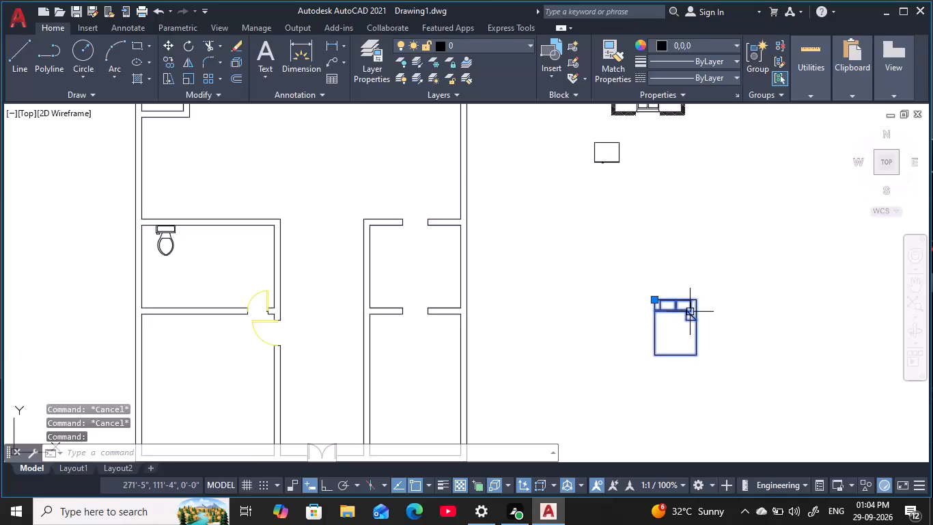
type("CO")
key("space")
left_click(678, 312)
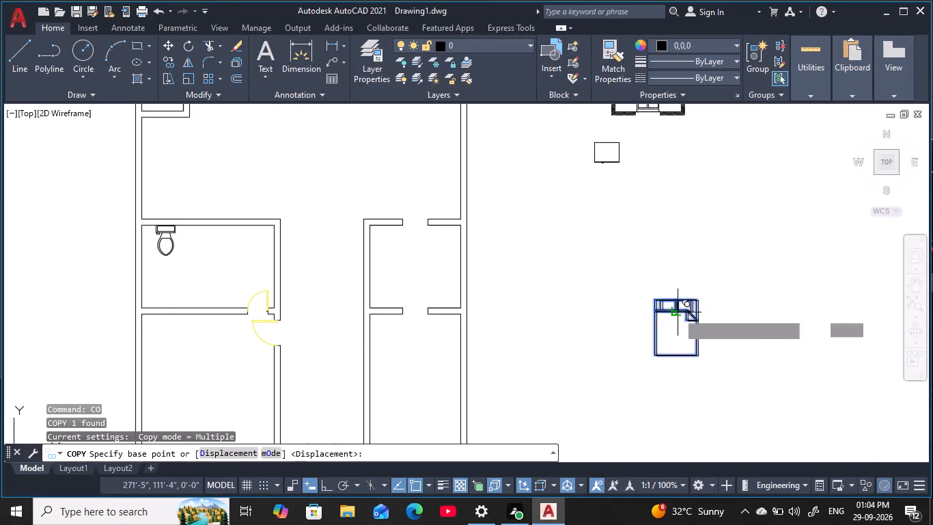
middle_click_drag(380, 163, 423, 305)
left_click(372, 258)
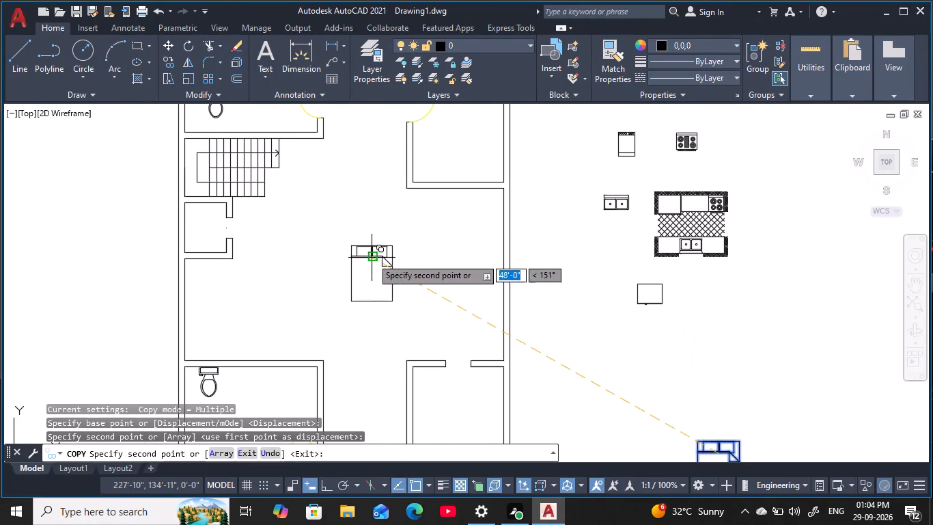
key("Escape")
key("Escape")
key("Escape")
key("Escape")
key("Escape")
Rotate the bed in the large hall 90° counterclockwise so that its pillows face west.
left_click(422, 326)
left_click(339, 213)
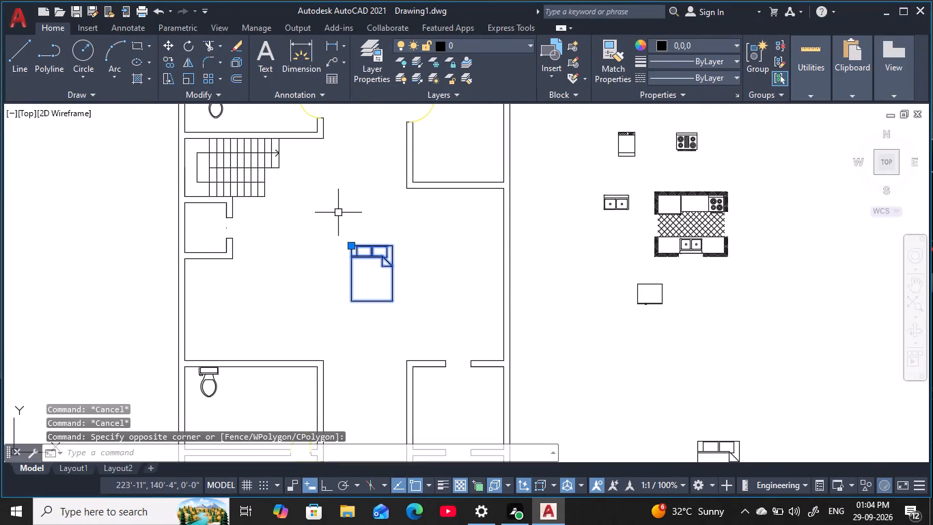
type("RO")
key("space")
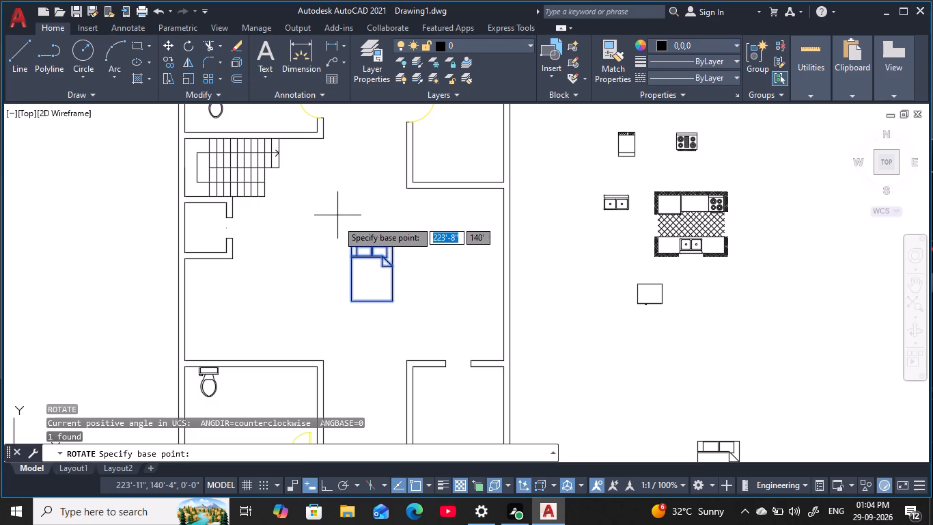
left_click(381, 245)
key("F8")
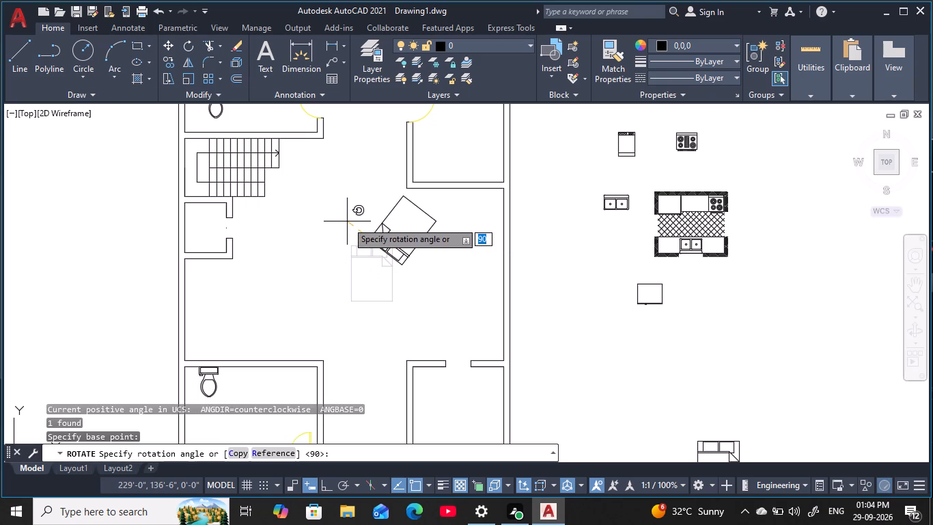
left_click(385, 192)
key("Escape")
key("Escape")
key("Escape")
Copy the rotated bed by its headboard midpoint into the room between the two northwest bathrooms, near the west wall.
middle_click_drag(326, 179, 347, 251)
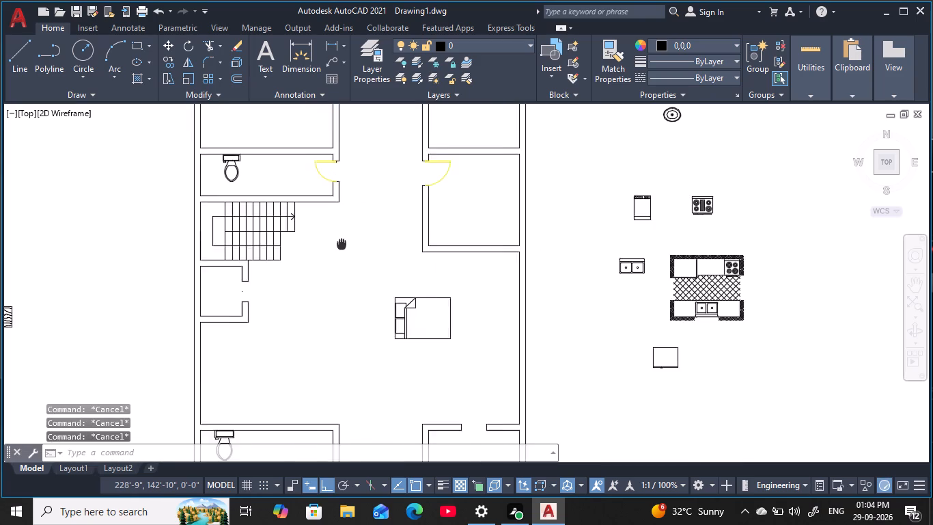
middle_click_drag(347, 251, 355, 256)
scroll(359, 256, "down", 1)
key("Escape")
key("Escape")
key("Escape")
key("Escape")
left_click(436, 330)
left_click(376, 281)
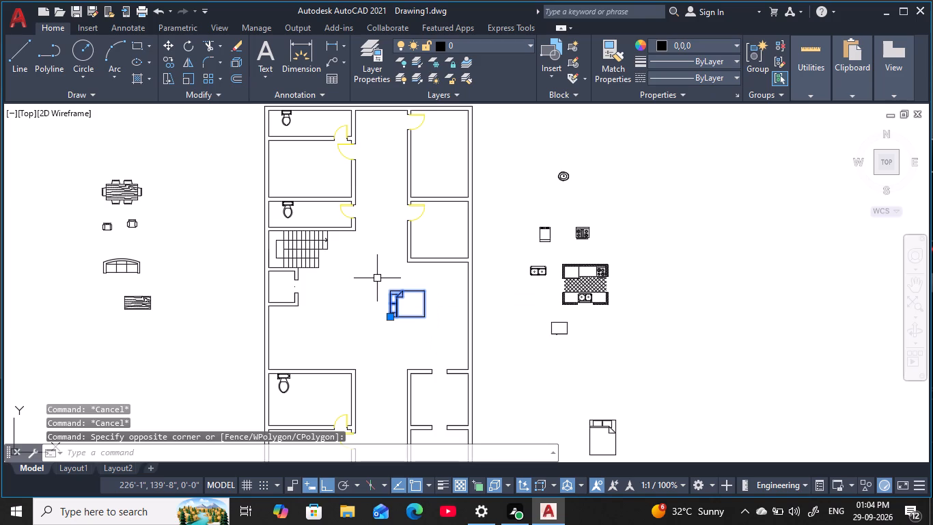
type("CO")
key("space")
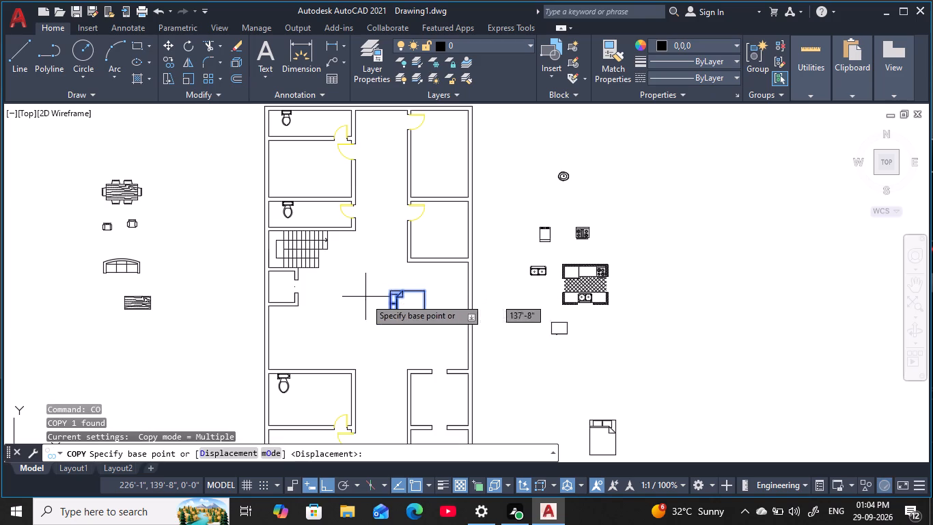
scroll(389, 302, "up", 4)
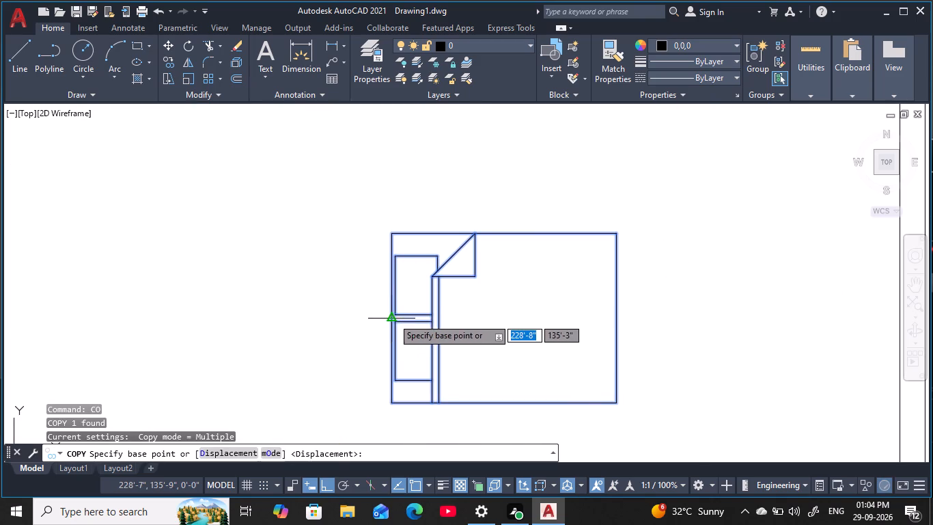
left_click(393, 318)
scroll(296, 190, "down", 3)
middle_click_drag(296, 190, 337, 328)
key("F8")
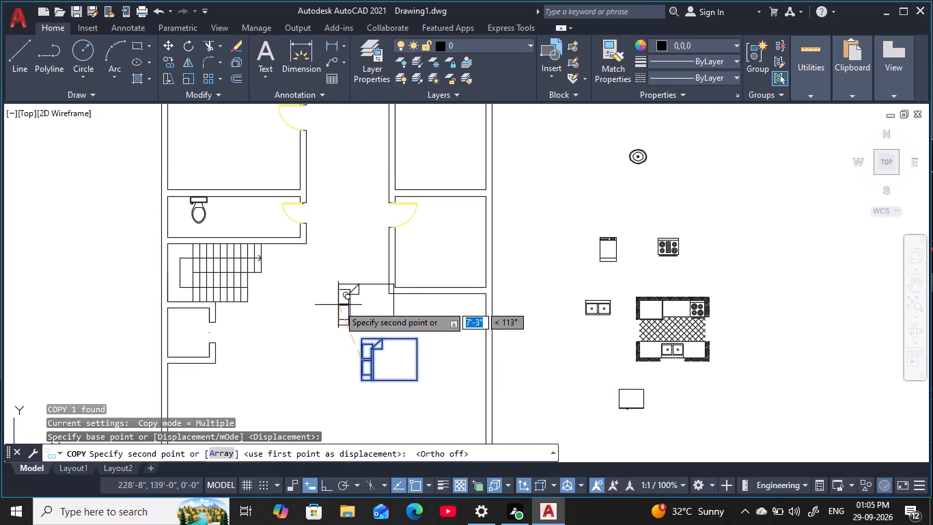
middle_click_drag(255, 167, 328, 298)
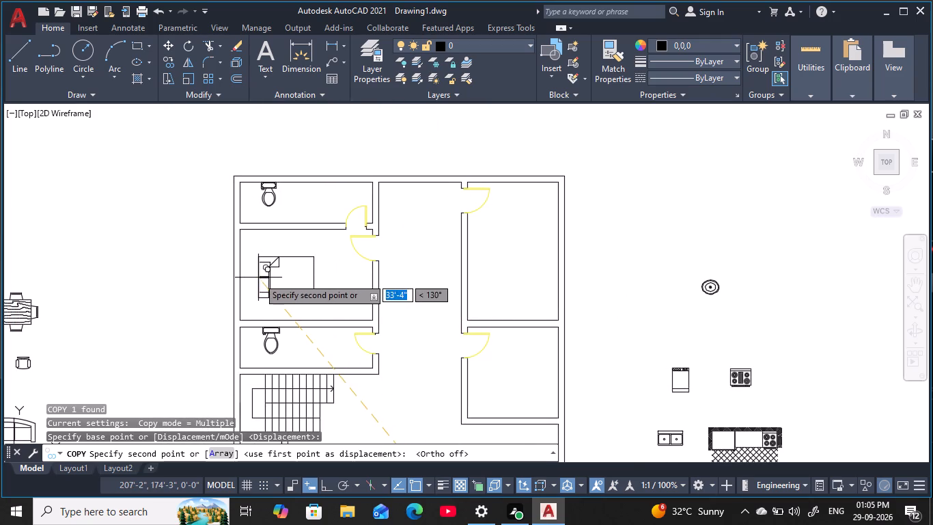
scroll(258, 279, "up", 2)
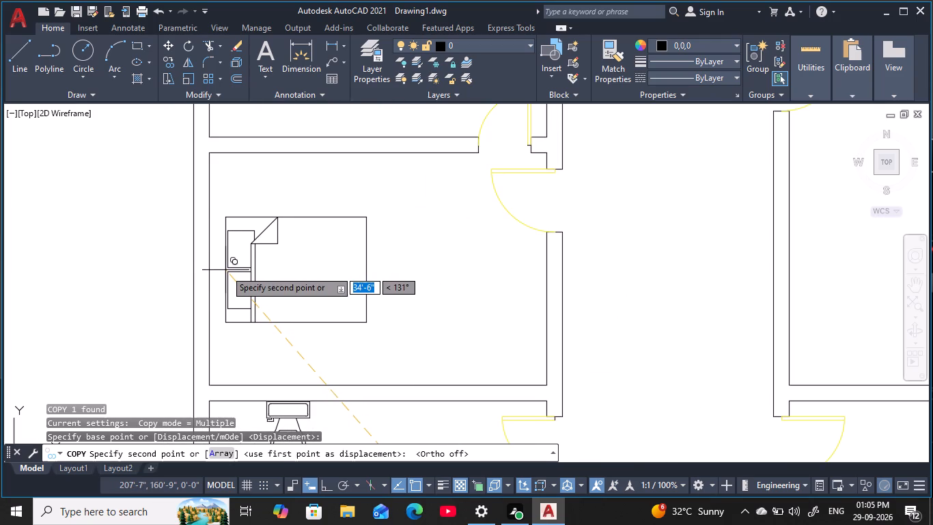
left_click(225, 270)
Place another copy of the west-facing bed outside the plan, just east of its northeast corner.
scroll(319, 297, "down", 3)
middle_click_drag(330, 300, 327, 265)
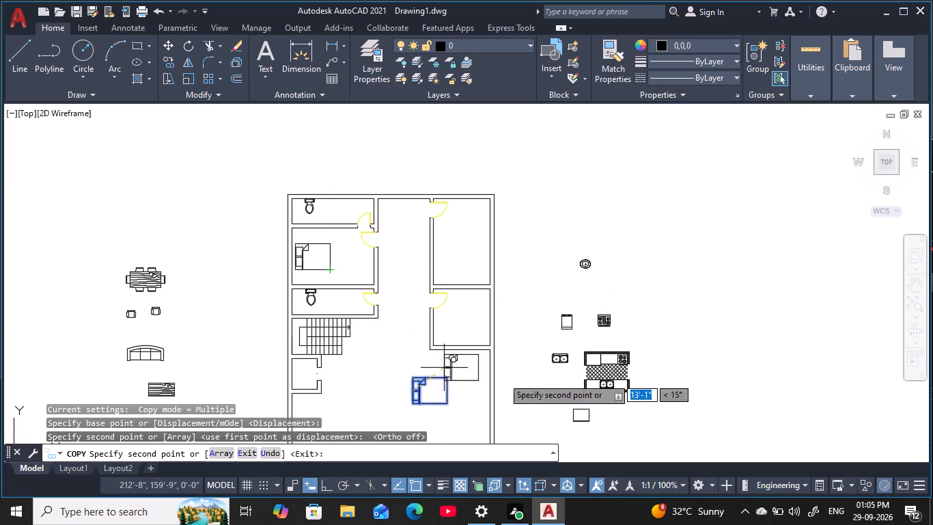
middle_click_drag(533, 395, 495, 264)
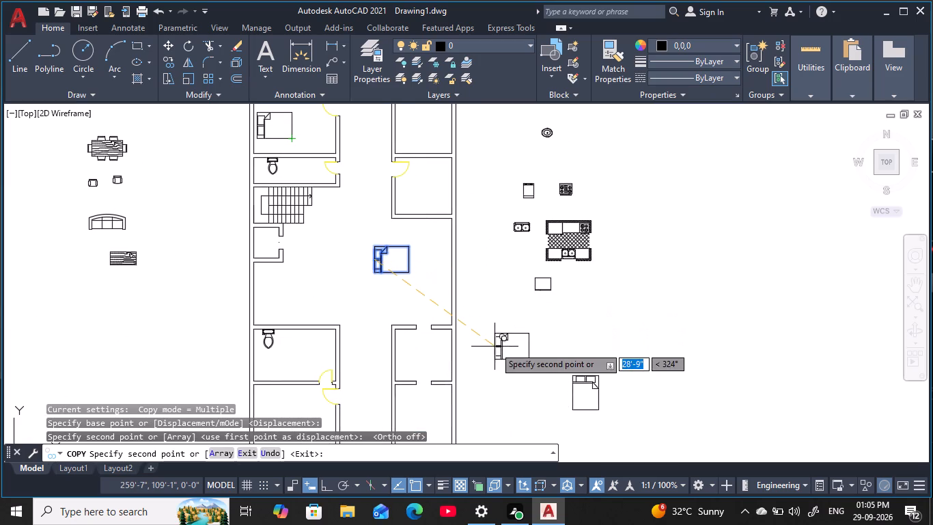
middle_click_drag(455, 269, 454, 414)
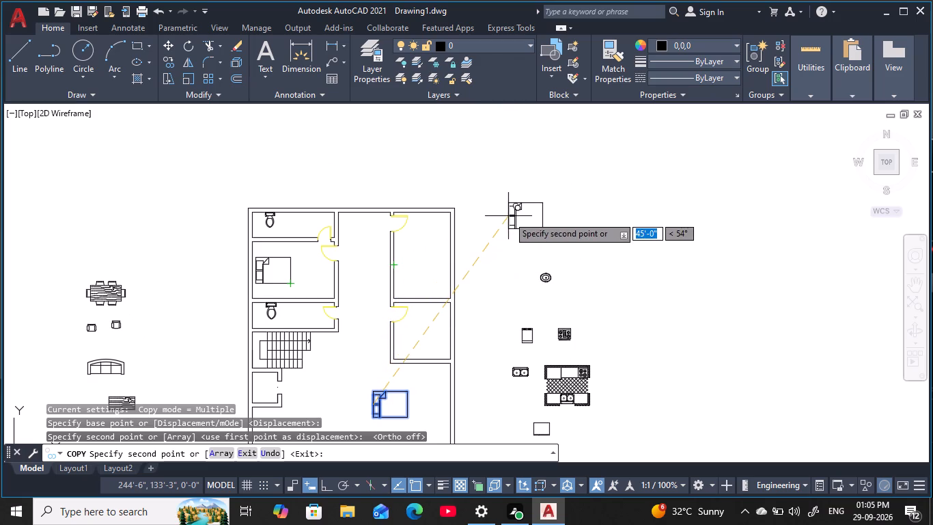
left_click(508, 216)
key("Escape")
key("Escape")
key("Escape")
key("Escape")
key("Escape")
key("Escape")
Rotate the bed outside the plan's northeast corner 180° so that its pillows face east.
left_click(568, 256)
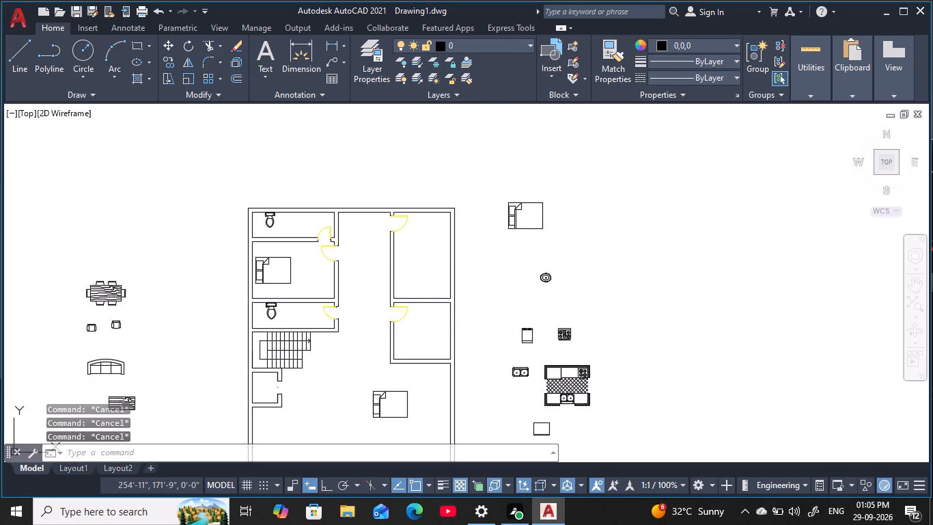
left_click(505, 182)
type("RO")
key("space")
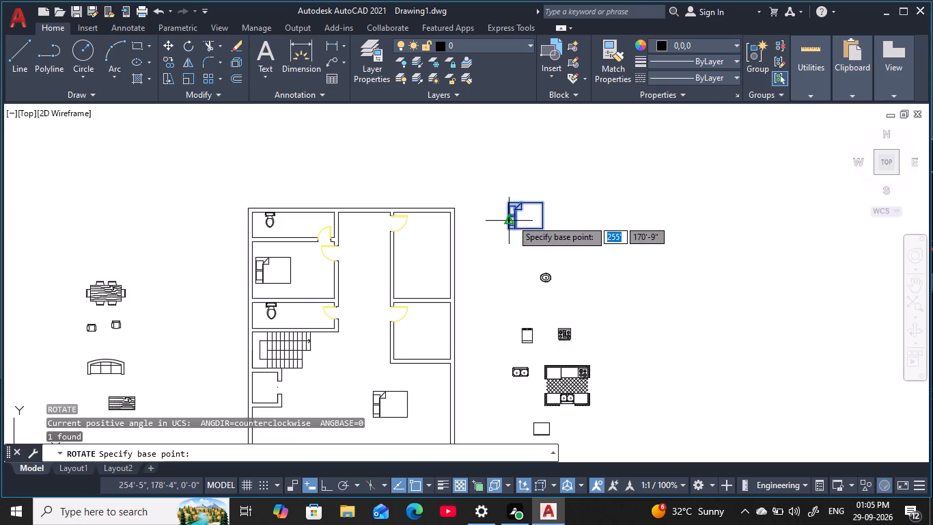
left_click(512, 218)
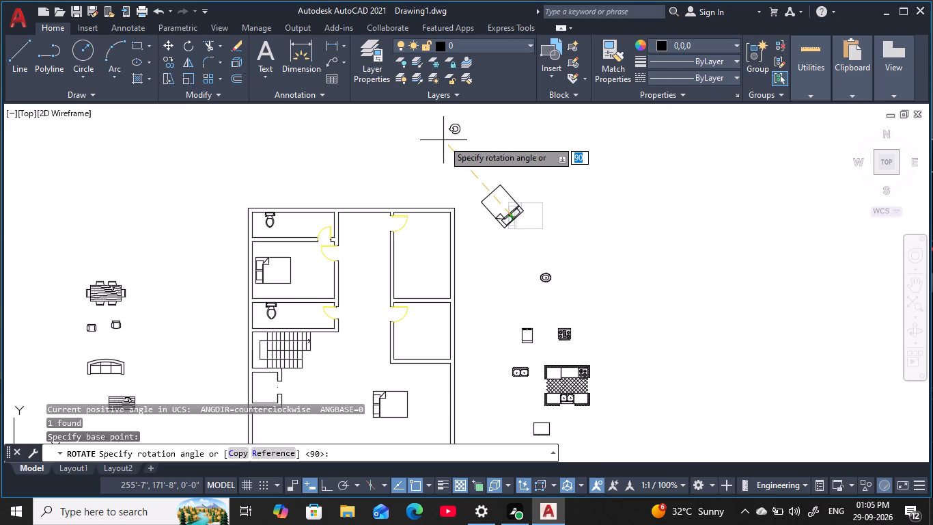
key("F8")
left_click(394, 170)
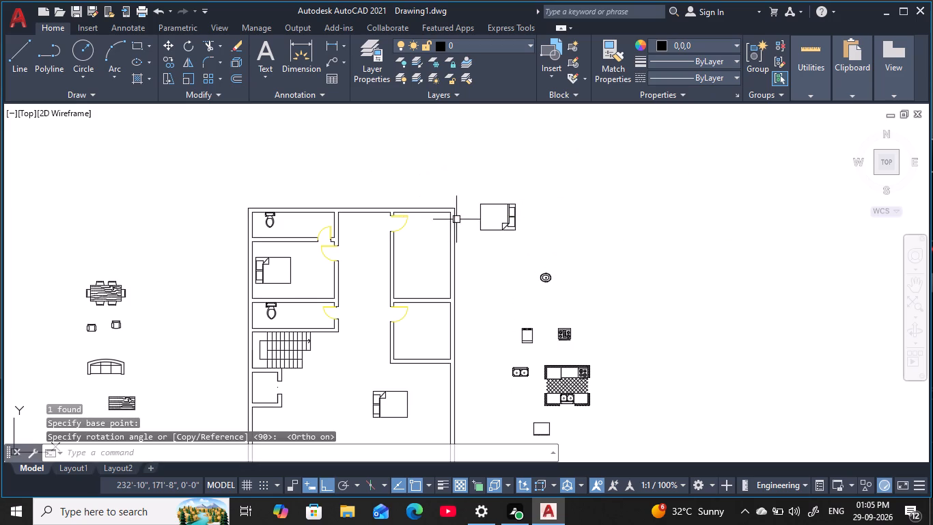
key("Escape")
key("Escape")
key("Escape")
key("Escape")
key("Escape")
key("Escape")
Copy the east-facing bed outside the plan by its headboard midpoint into the northeast bedroom, near the east wall.
left_click(542, 243)
left_click(466, 179)
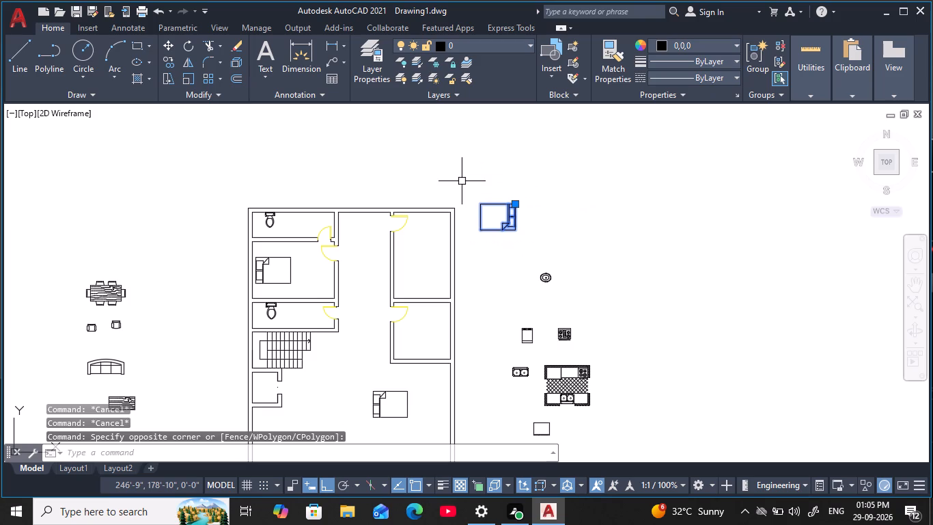
type("CO")
key("space")
scroll(521, 221, "up", 2)
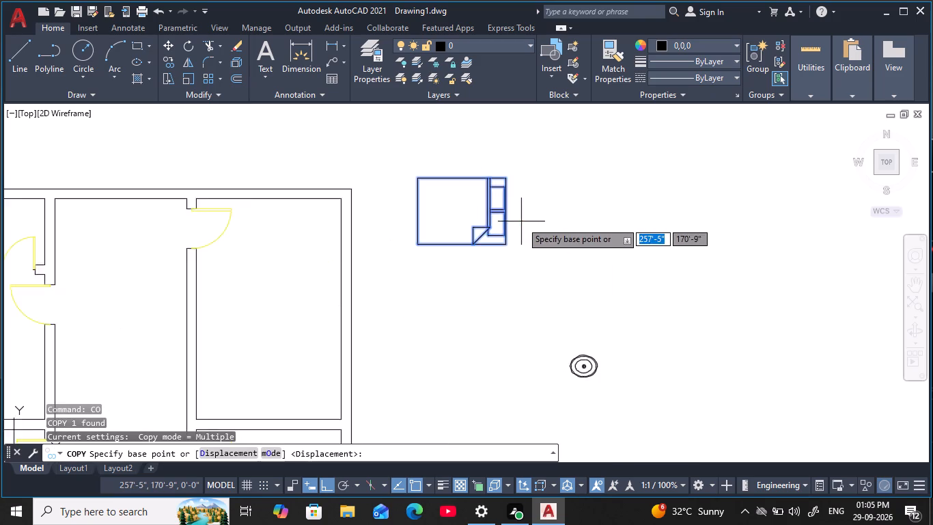
scroll(520, 221, "up", 1)
left_click(498, 201)
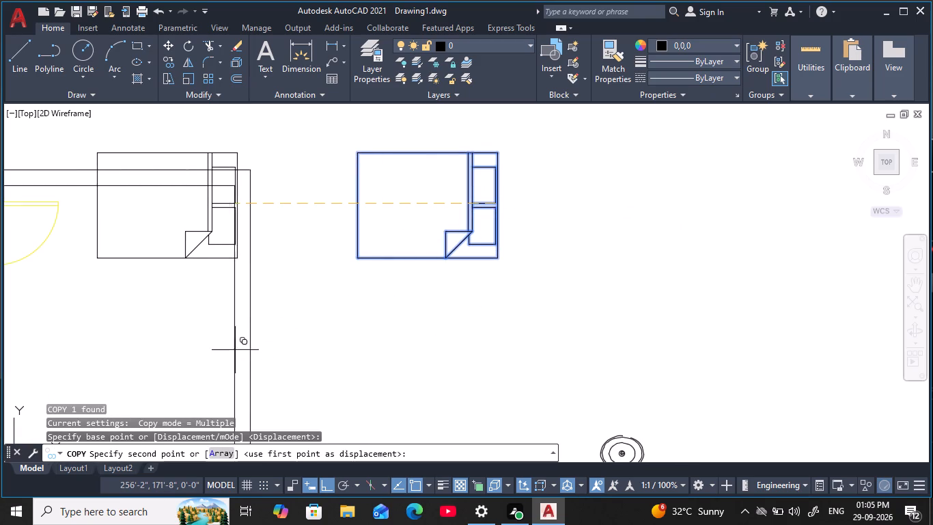
key("F8")
scroll(228, 329, "down", 1)
middle_click_drag(228, 329, 288, 324)
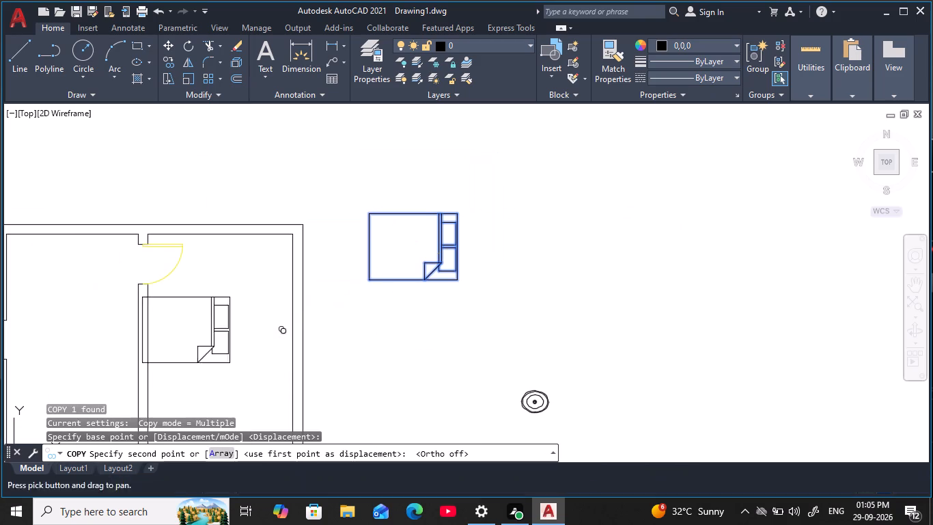
middle_click_drag(264, 353, 339, 262)
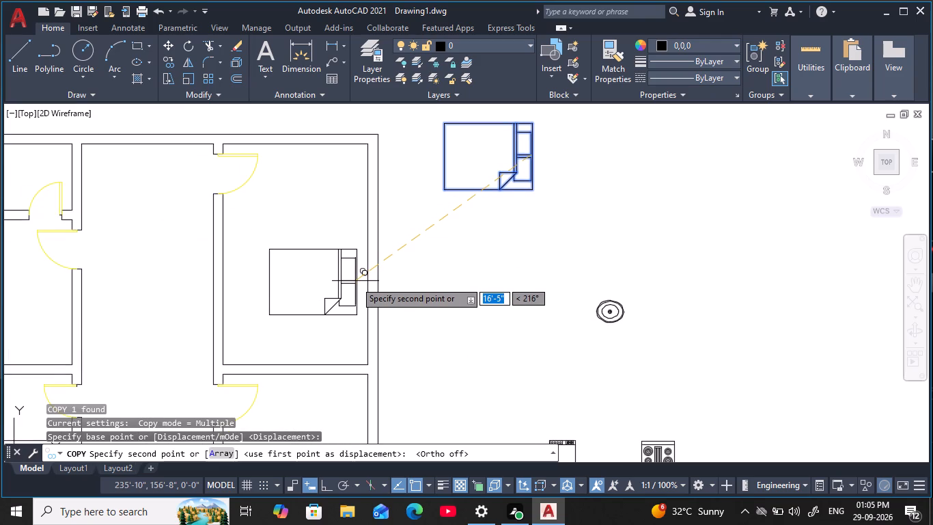
left_click(355, 281)
Place another copy of the east-facing bed in the room directly south of the northeast bedroom, near its east wall.
scroll(361, 297, "down", 3)
middle_click_drag(362, 298, 398, 165)
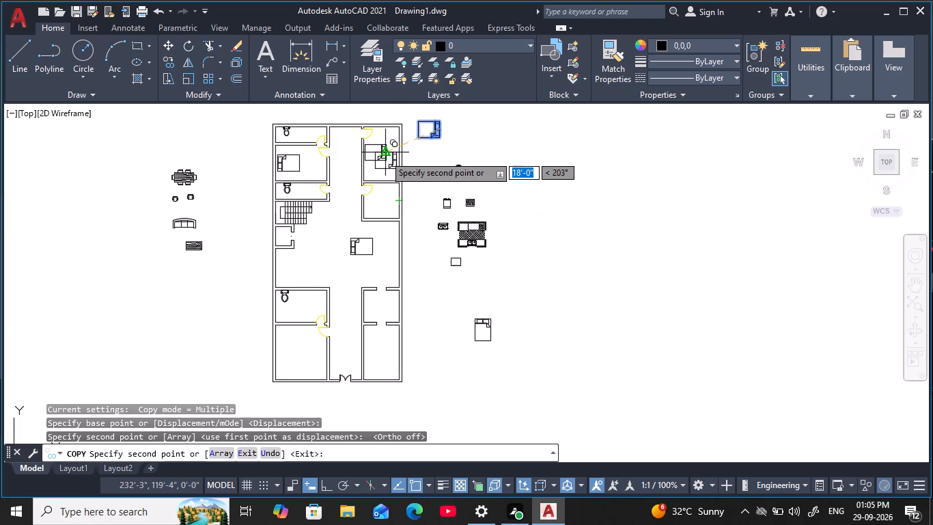
scroll(393, 207, "up", 3)
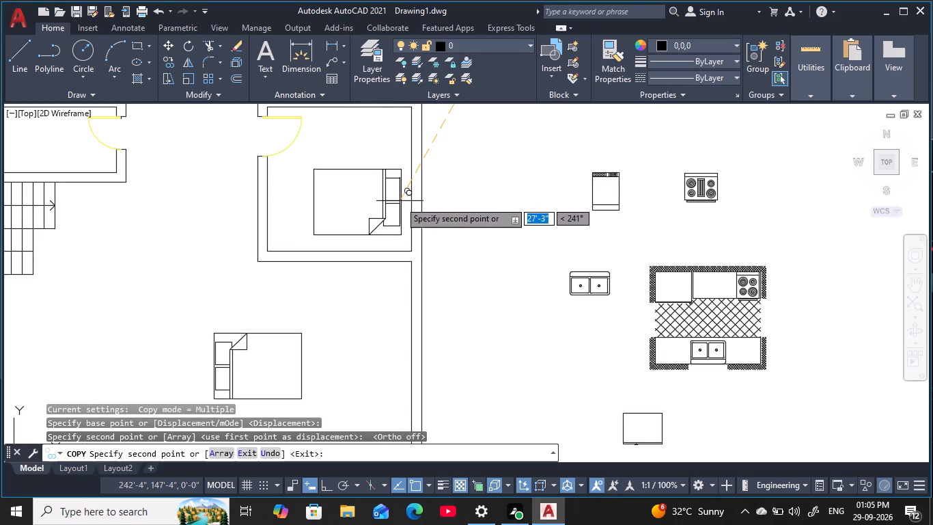
left_click(400, 201)
scroll(438, 247, "down", 2)
key("Escape")
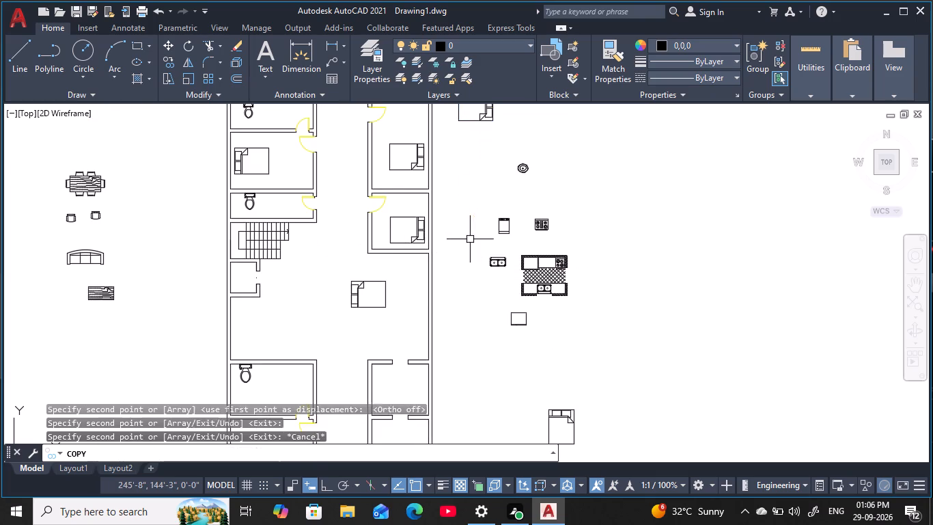
key("Escape")
key("Escape")
key("Escape")
key("Escape")
middle_click_drag(469, 200, 553, 241)
middle_click_drag(541, 286, 533, 150)
key("Escape")
key("Escape")
key("Escape")
key("Escape")
key("Escape")
key("Escape")
key("Escape")
key("Escape")
key("Escape")
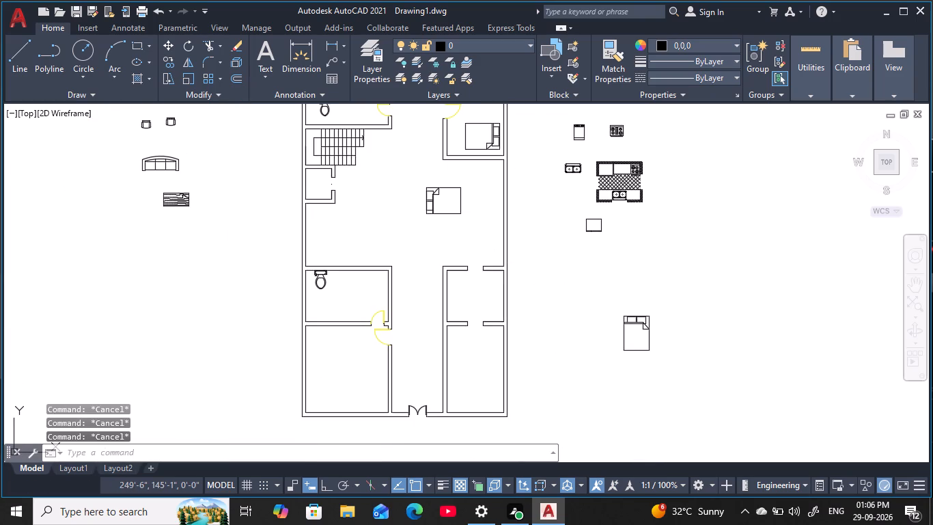
key("Escape")
key("Escape")
key("Escape")
Copy the west-facing bed between the two northwest bathrooms by its headboard midpoint into the southwest corner room, near the west wall.
middle_click_drag(540, 205, 563, 286)
scroll(542, 207, "down", 1)
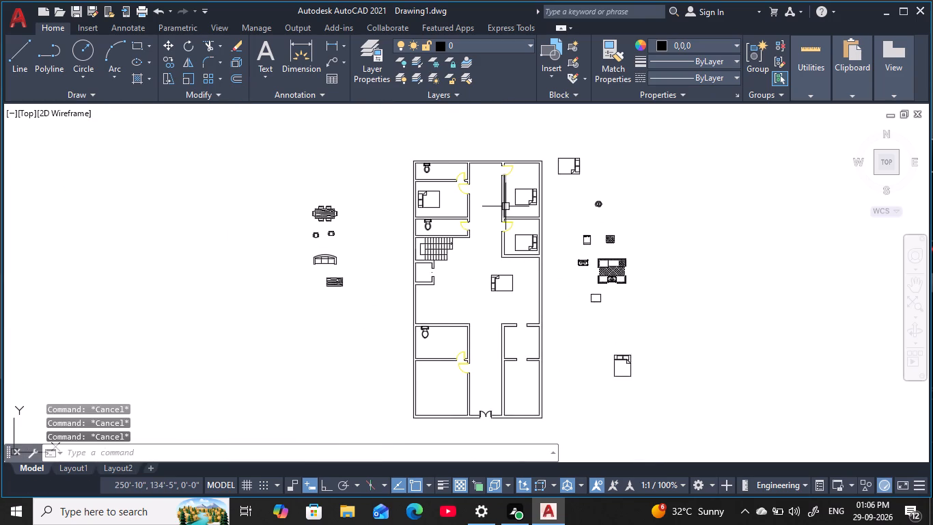
scroll(423, 195, "up", 3)
left_click(419, 196)
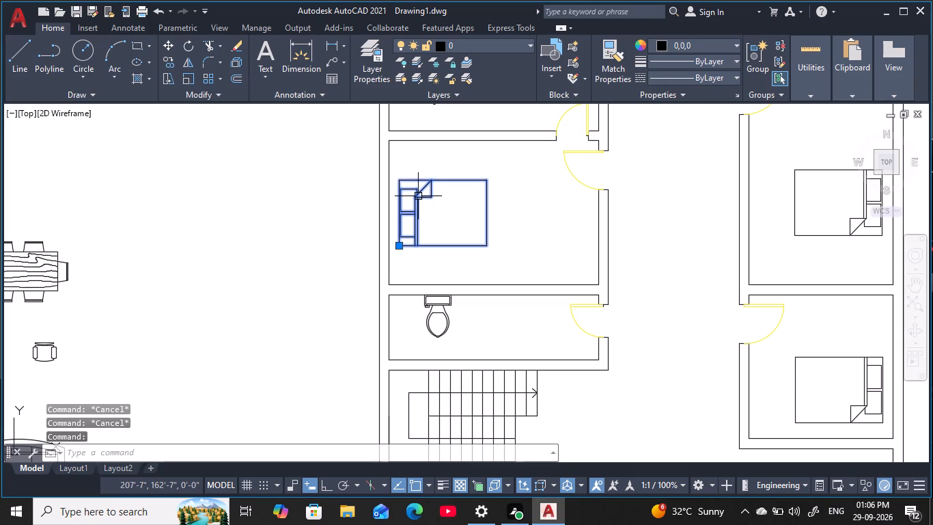
type("CO")
key("space")
left_click(400, 215)
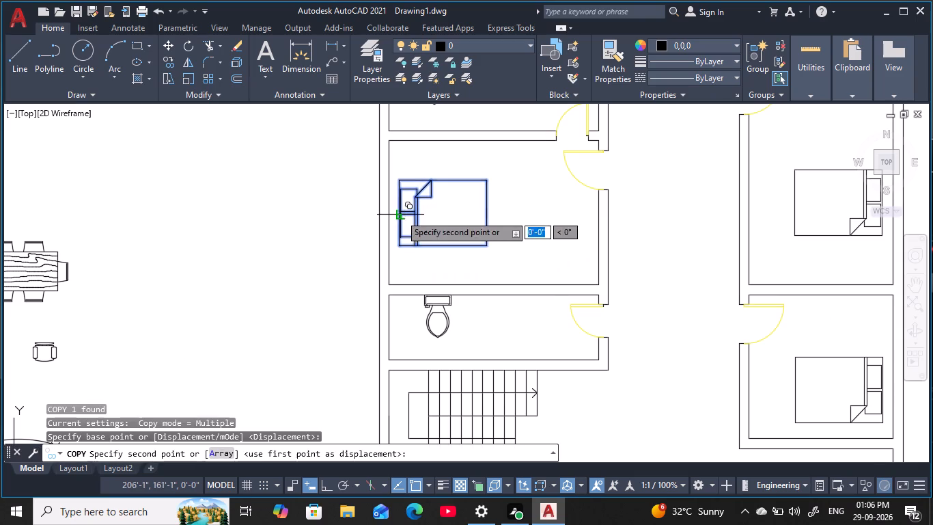
scroll(432, 293, "down", 3)
middle_click_drag(435, 301, 422, 146)
scroll(417, 304, "up", 3)
middle_click_drag(409, 366, 405, 279)
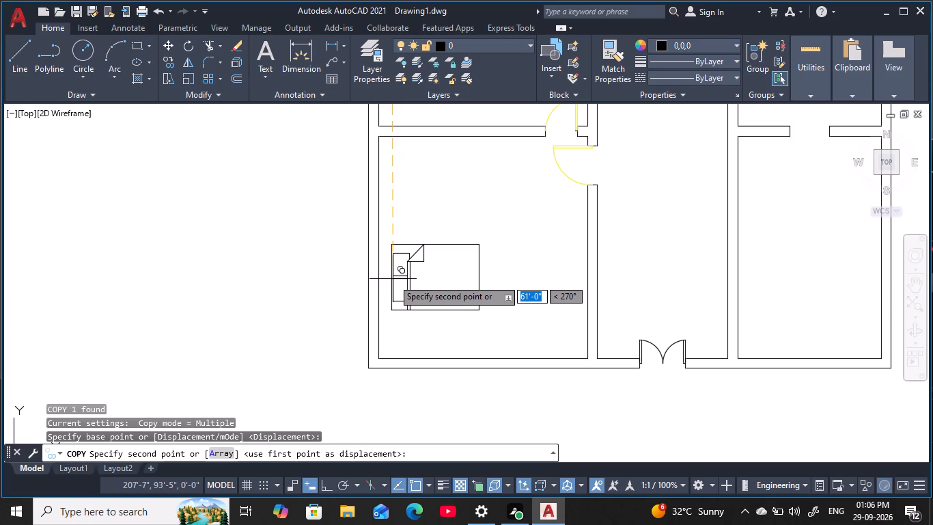
left_click(393, 279)
scroll(440, 274, "down", 1)
key("Escape")
key("Escape")
key("Escape")
key("Escape")
key("Escape")
Scale up the bed in the southwest corner room by about a third, freehand from a point near its pillows.
middle_click_drag(441, 249, 445, 301)
scroll(467, 303, "down", 1)
key("Escape")
key("Escape")
left_click(438, 314)
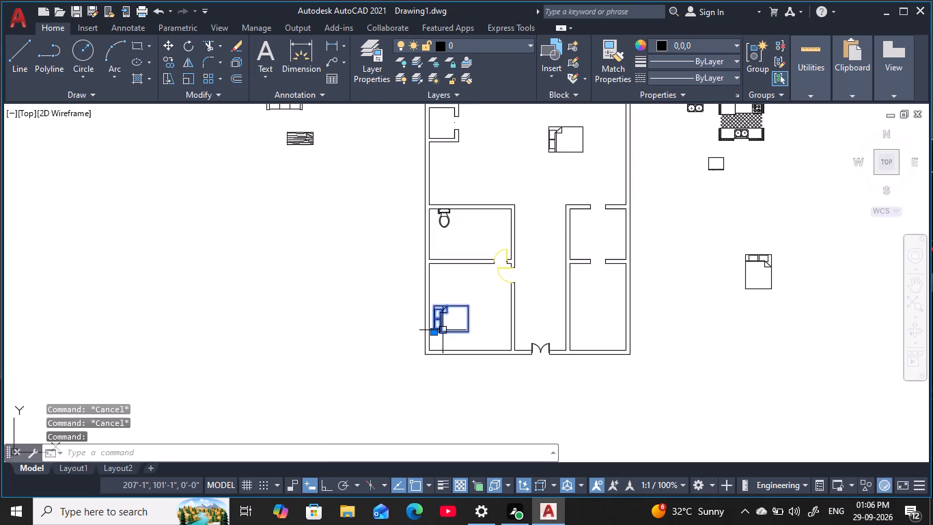
type("SC")
key("space")
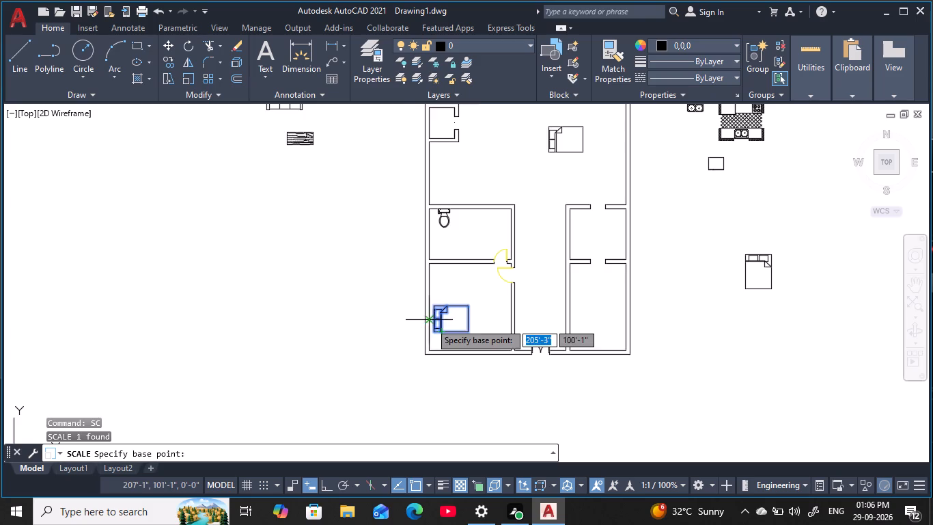
scroll(430, 323, "up", 3)
left_click(469, 310)
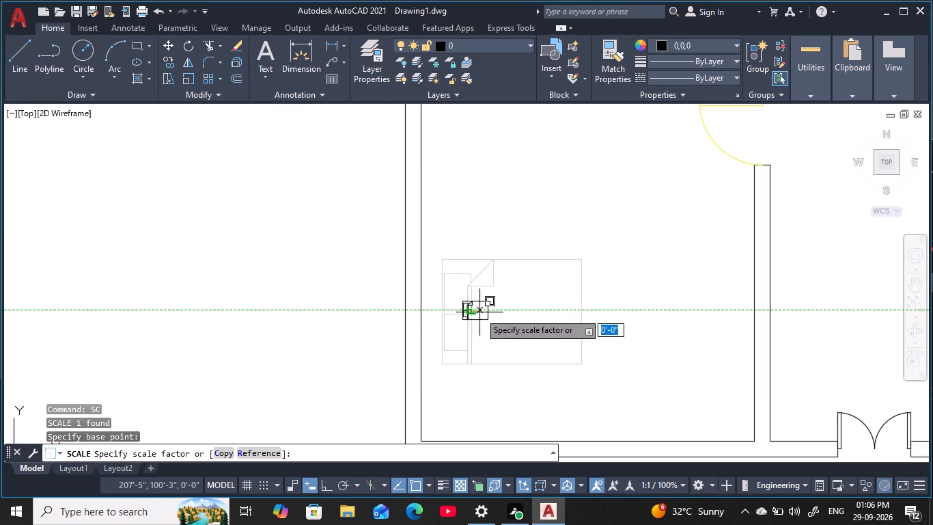
left_click(561, 321)
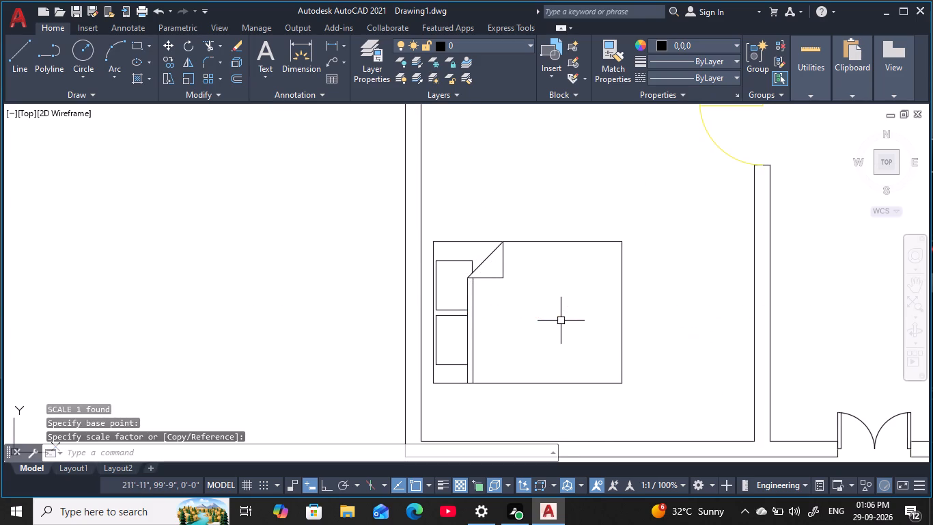
scroll(583, 306, "down", 1)
key("Escape")
key("Escape")
key("Escape")
Delete the west-facing bed from the large hall.
scroll(600, 299, "down", 2)
middle_click_drag(600, 299, 598, 280)
middle_click_drag(594, 247, 516, 349)
left_click(630, 211)
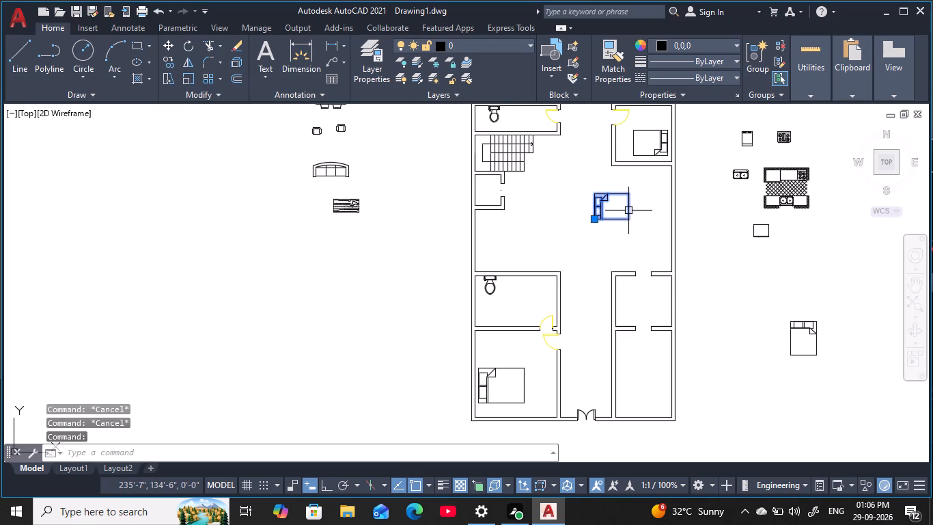
key("Delete")
Scale up the bed in the northeast bedroom freehand to about 1.2 times its size, from its headboard midpoint.
scroll(612, 224, "down", 2)
middle_click_drag(610, 225, 613, 299)
scroll(594, 258, "up", 2)
scroll(704, 196, "up", 3)
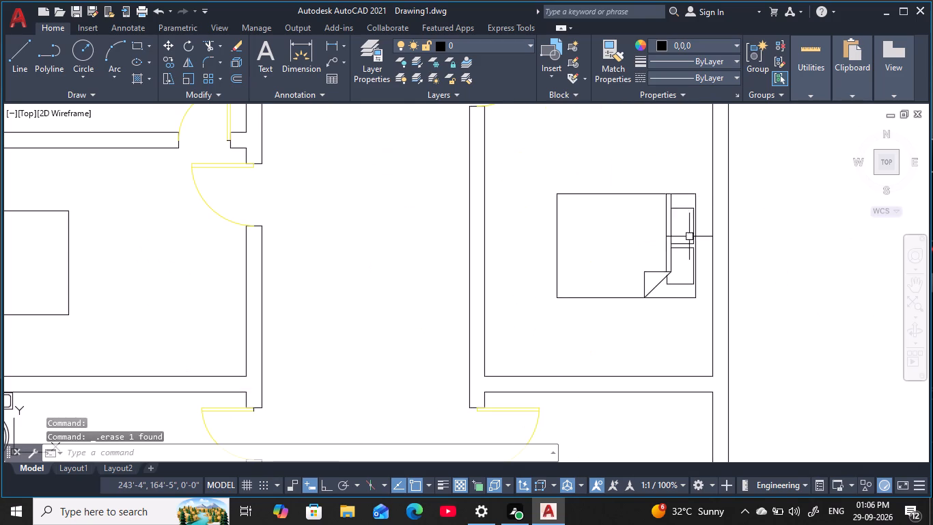
left_click(697, 241)
type("SC")
key("space")
left_click(693, 244)
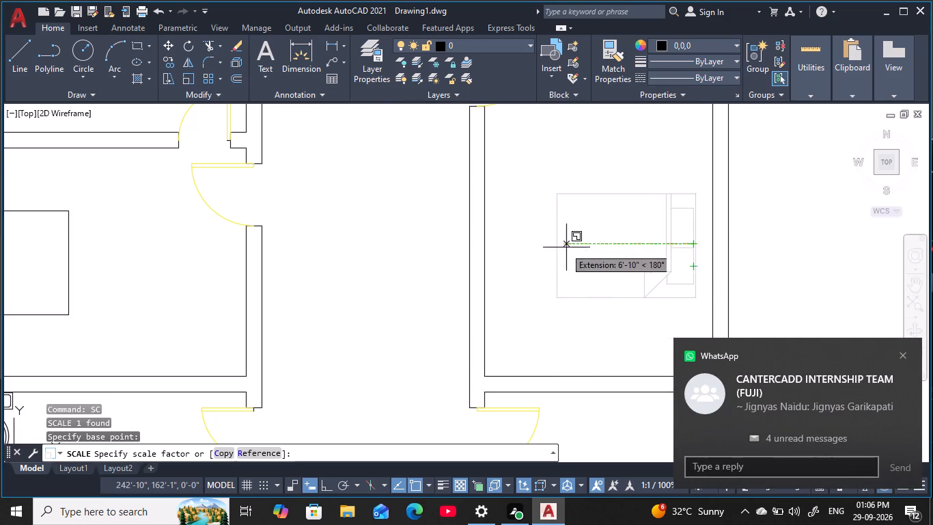
left_click(620, 210)
Slightly enlarge the bed in the room south of the northeast bedroom, scaling it freehand from a point beside its pillows.
middle_click_drag(654, 344, 615, 167)
scroll(615, 167, "down", 2)
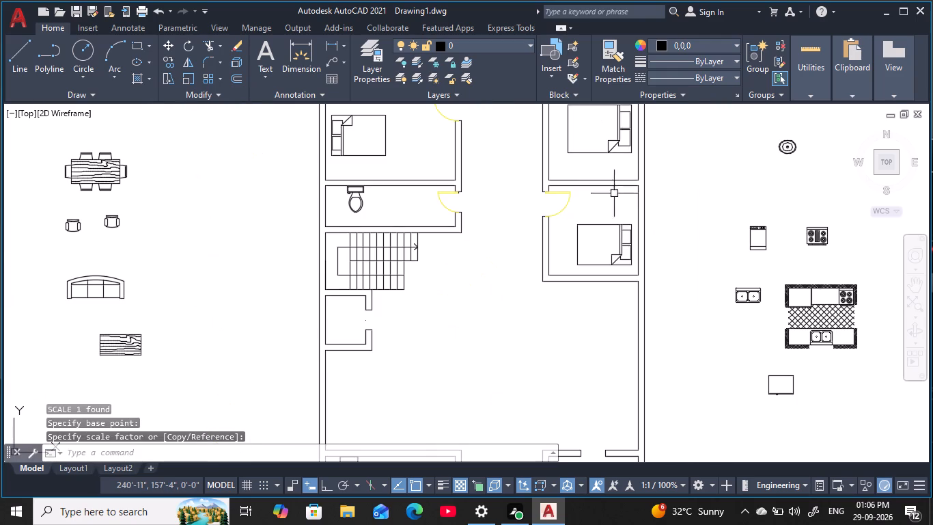
scroll(617, 228, "up", 2)
left_click(619, 224)
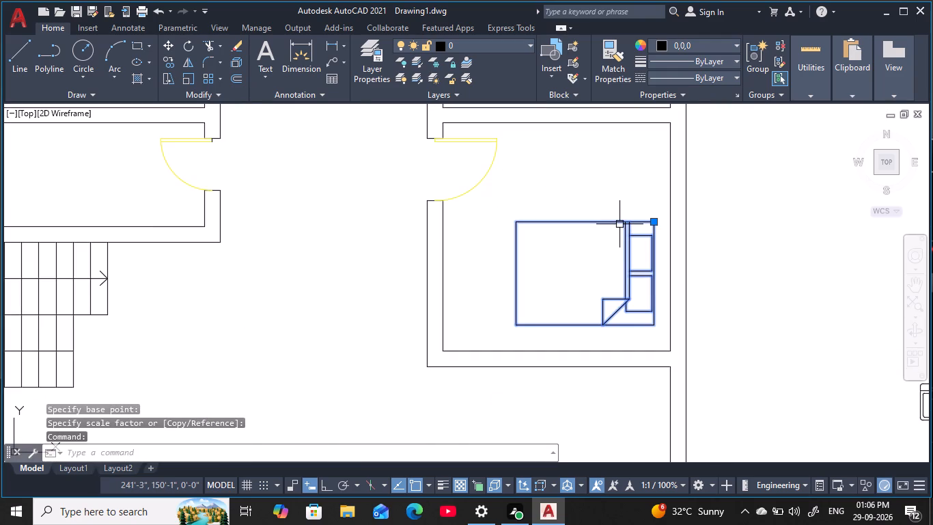
type("SC")
key("space")
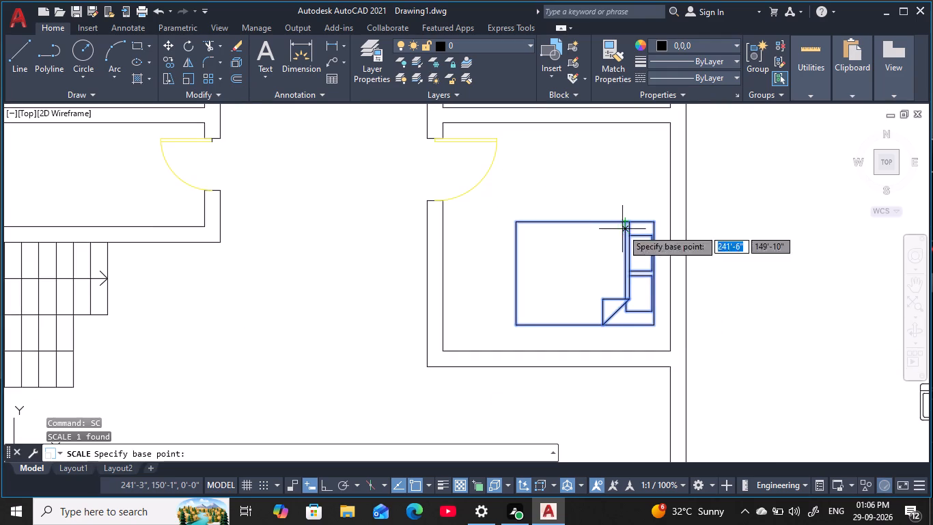
left_click(628, 266)
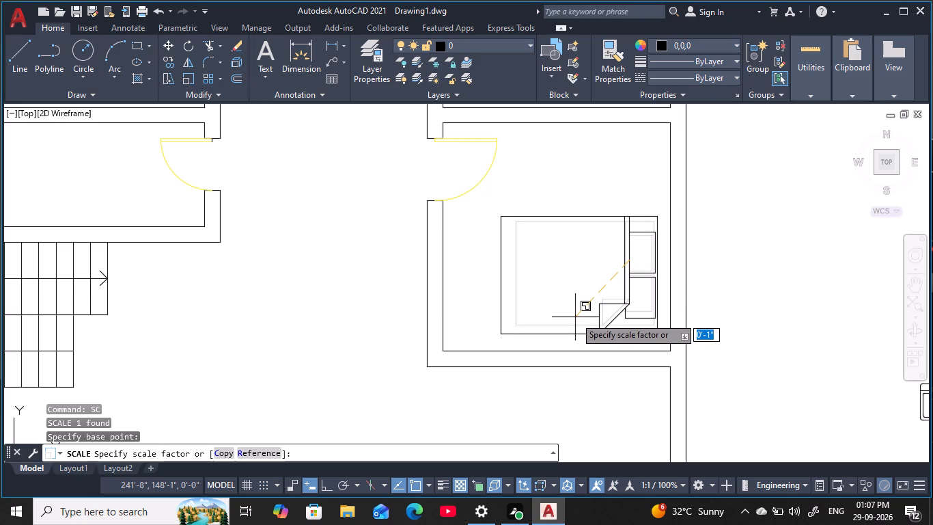
left_click(575, 317)
scroll(660, 290, "down", 2)
middle_click_drag(663, 280, 680, 186)
scroll(656, 215, "down", 1)
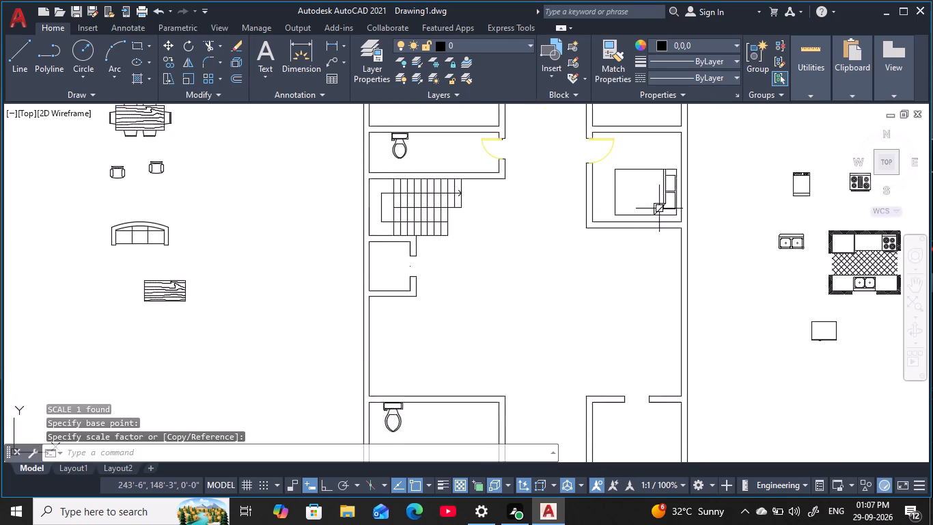
scroll(651, 230, "down", 1)
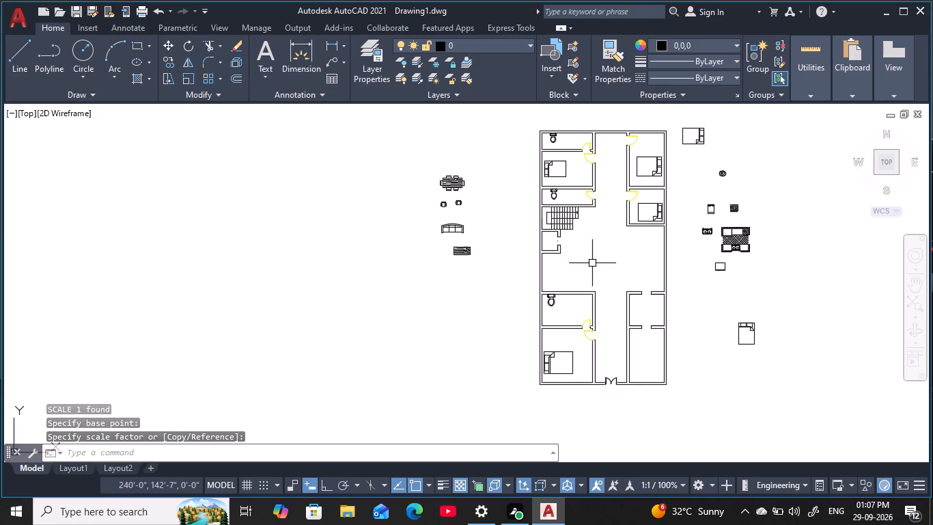
key("Escape")
key("Escape")
key("Escape")
key("Escape")
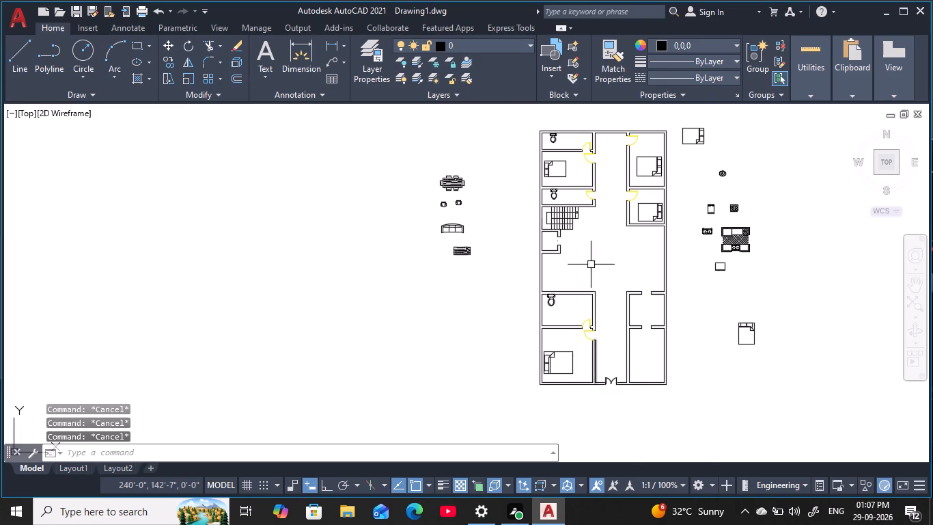
Insert the "Bath Tub - 26 x 60 in." block from House Designer.dwg outside the plan, just east of the large hall.
scroll(589, 249, "up", 1)
scroll(590, 261, "down", 1)
middle_click_drag(587, 230, 608, 359)
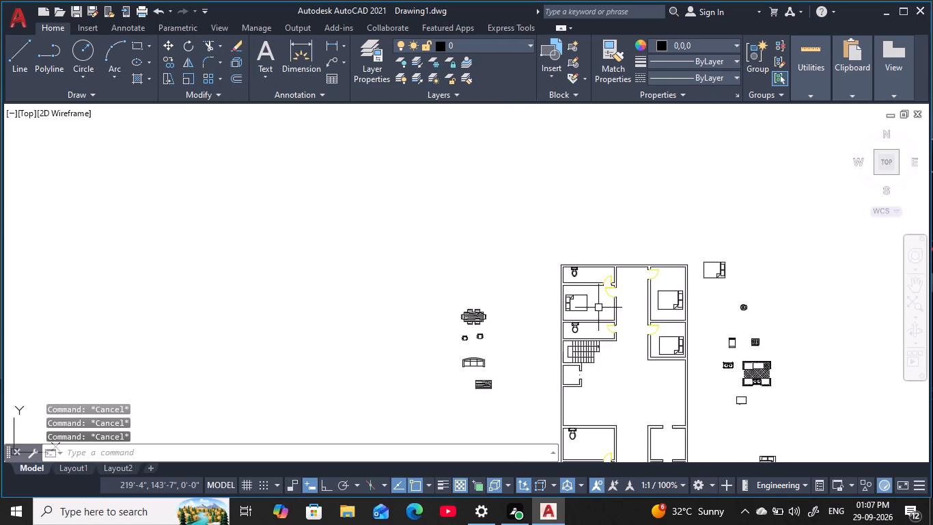
scroll(598, 307, "up", 2)
middle_click_drag(594, 312, 609, 215)
key("Escape")
middle_click_drag(613, 401, 611, 395)
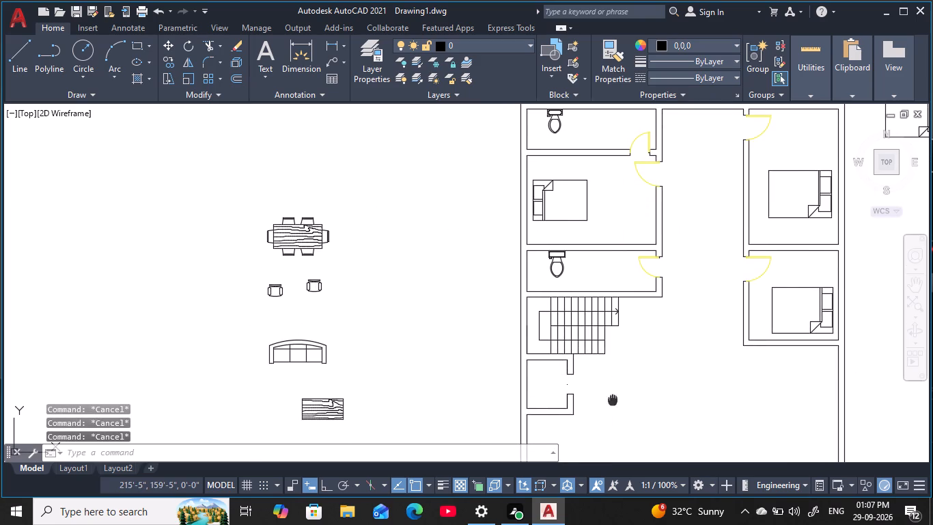
middle_click_drag(611, 395, 580, 296)
key("ctrl+2")
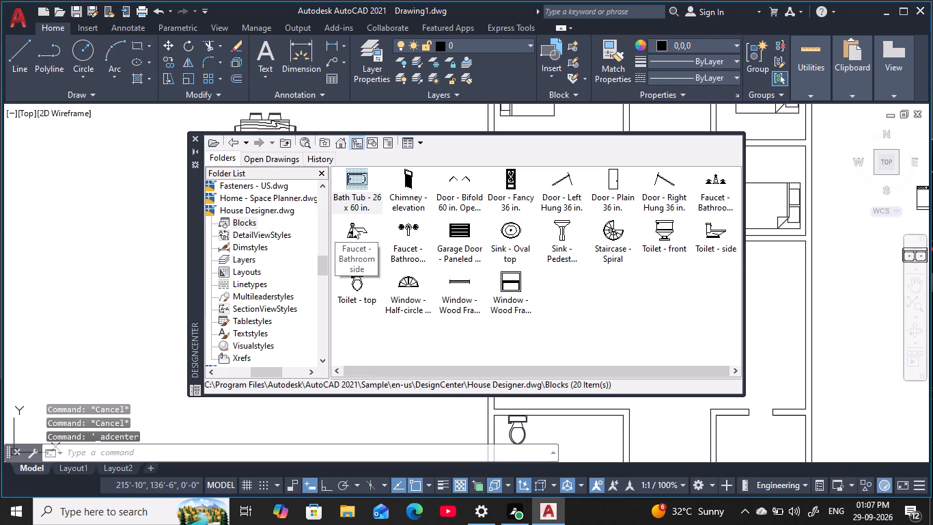
left_click_drag(354, 185, 589, 278)
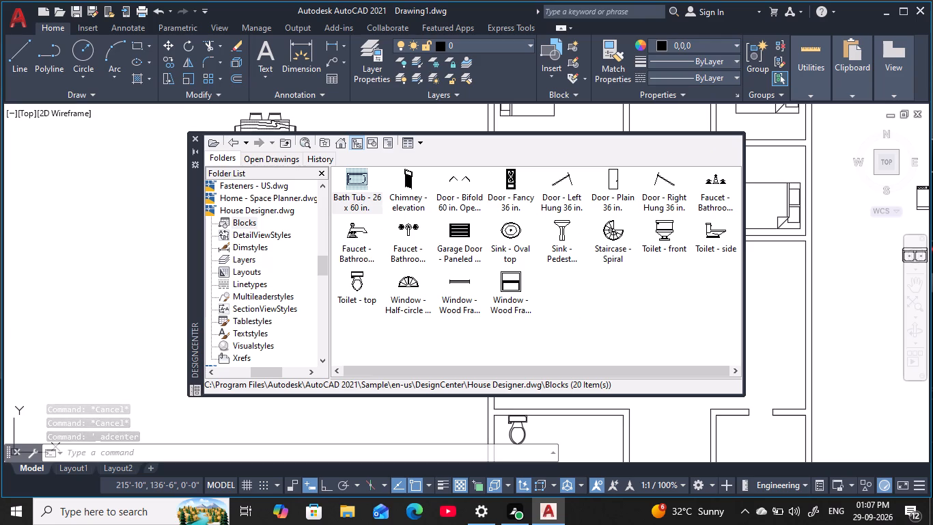
left_click_drag(589, 278, 837, 285)
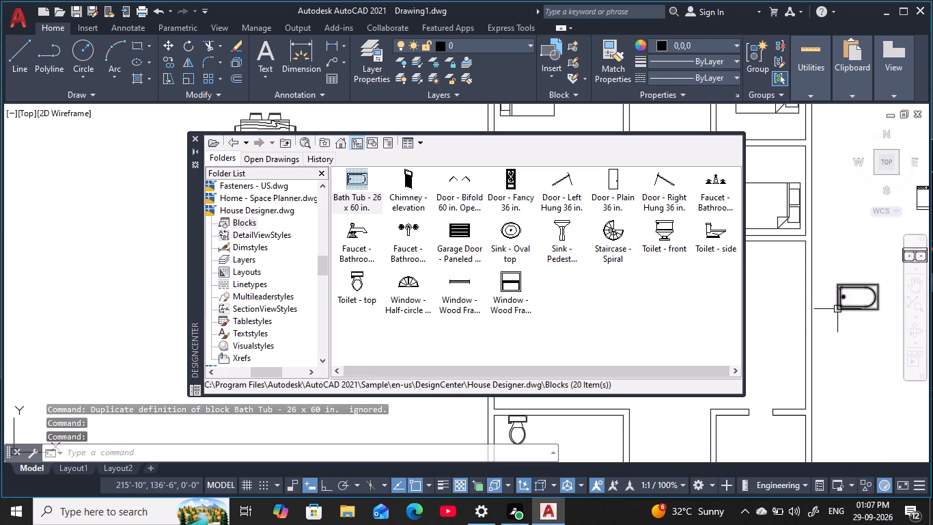
left_click(193, 139)
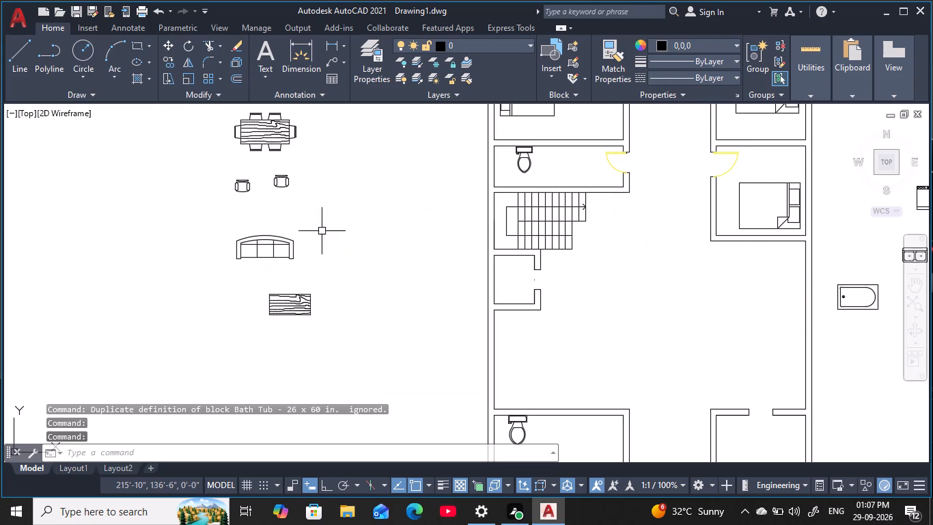
middle_click_drag(644, 283, 448, 241)
middle_click_drag(472, 330, 482, 242)
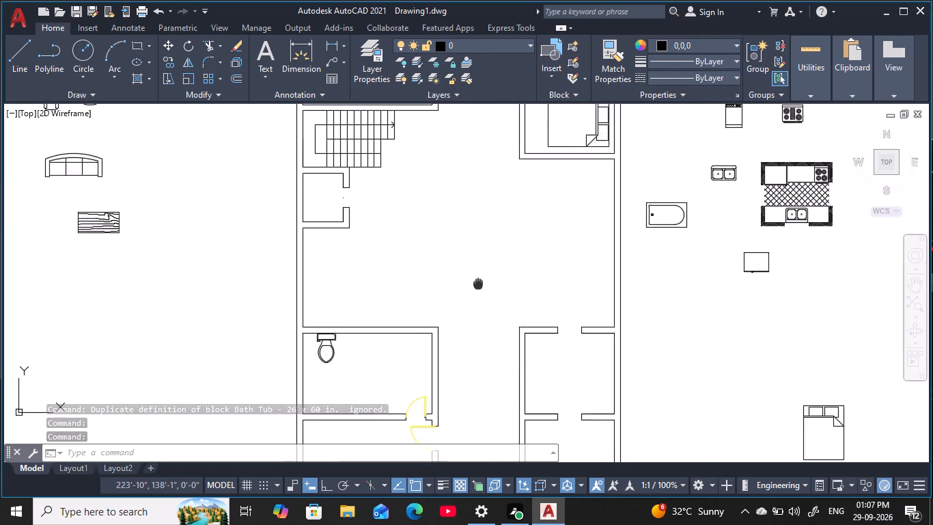
Rotate the bathtub east of the large hall by 180 degrees about a point on its west edge.
middle_click_drag(482, 242, 482, 241)
left_click(725, 203)
left_click(641, 138)
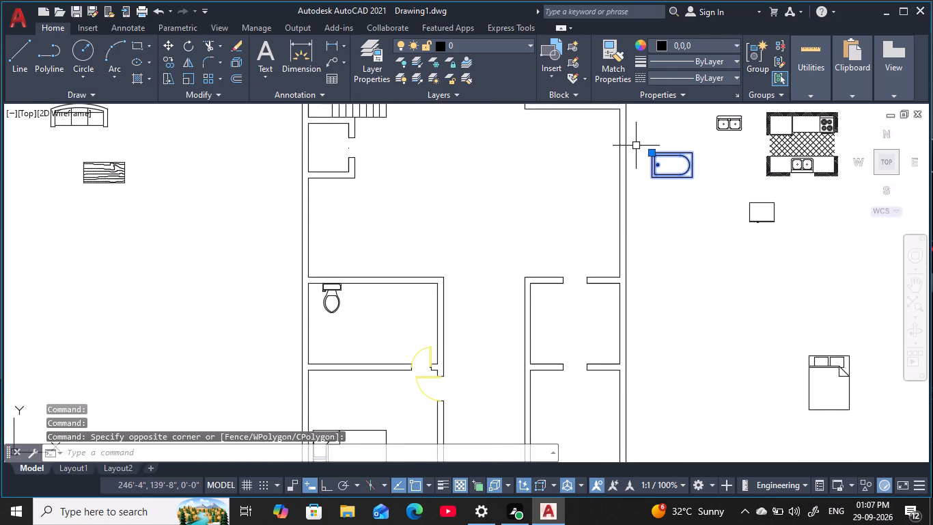
type("RO")
key("space")
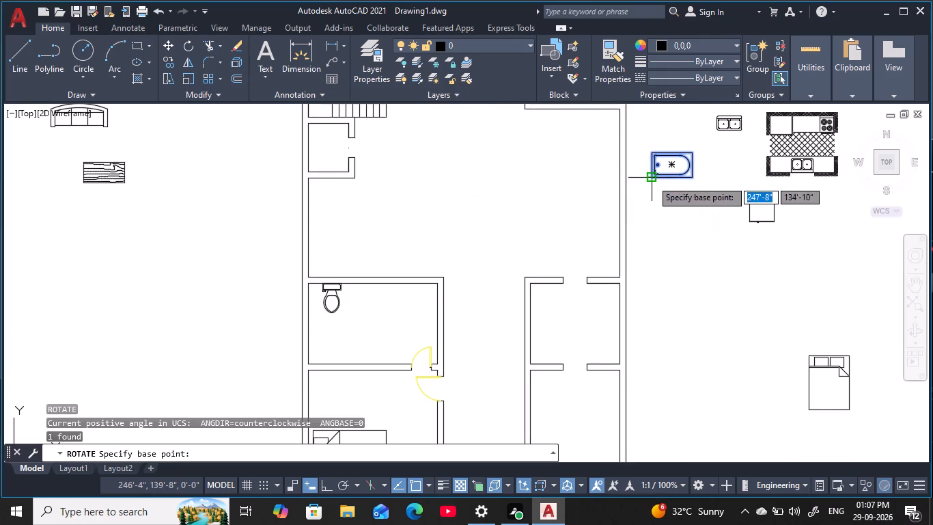
left_click(652, 170)
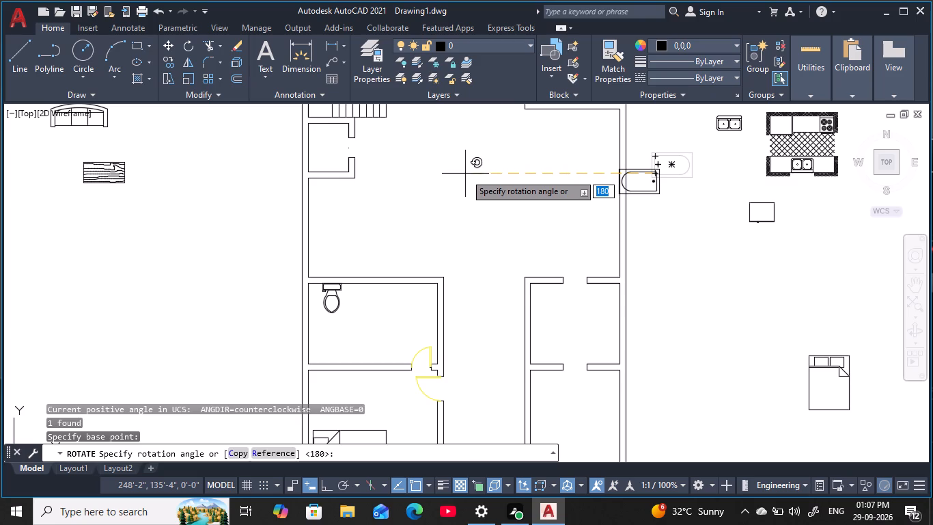
left_click(465, 174)
key("Escape")
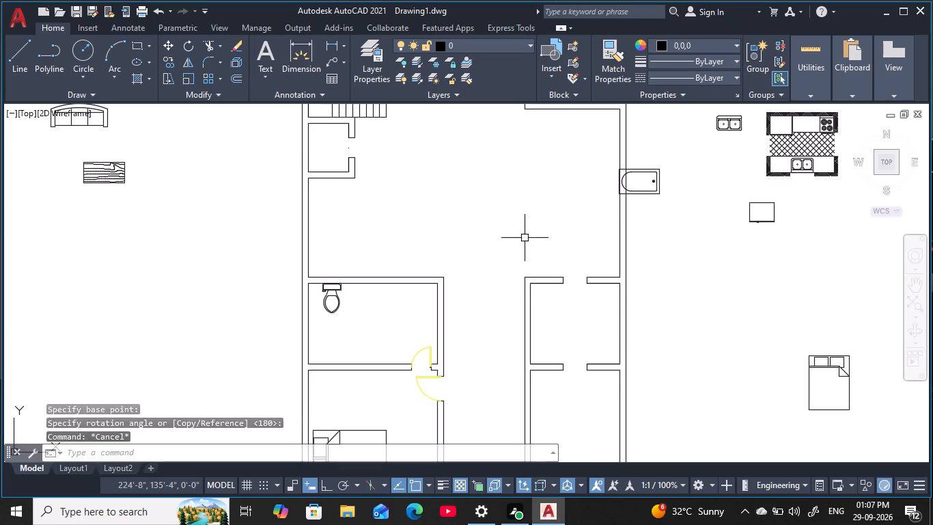
key("Escape")
key("Escape")
key("Escape")
key("Escape")
Move the bathtub by its drain into the northeast part of the bathroom south of the large hall.
left_click(655, 186)
key("m")
key("space")
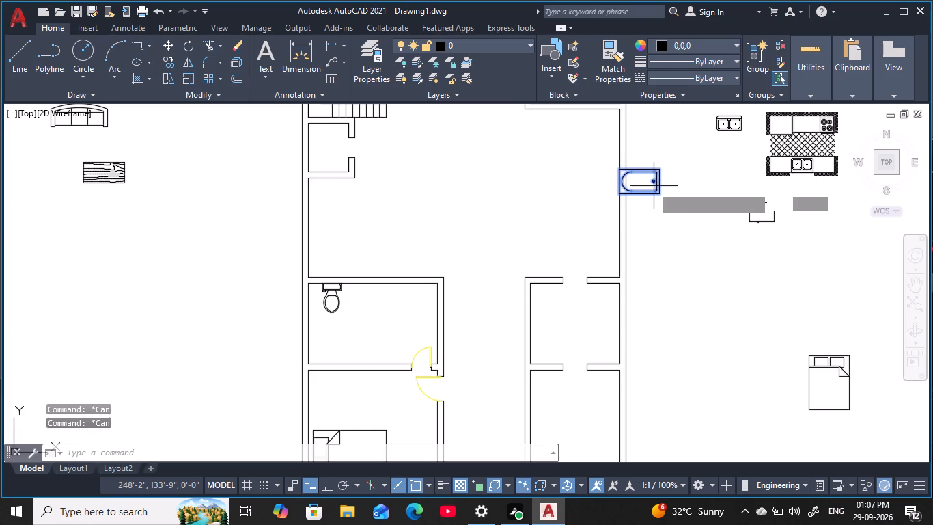
left_click(654, 183)
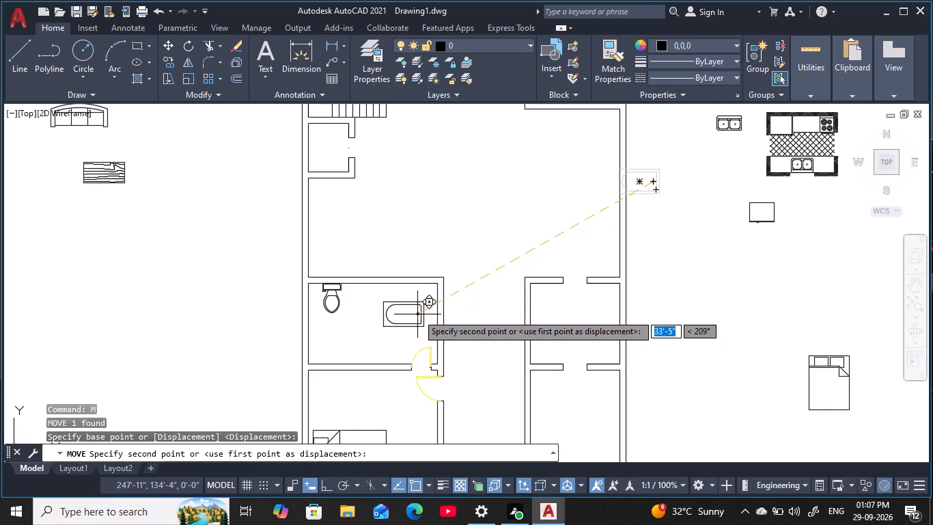
scroll(417, 313, "up", 2)
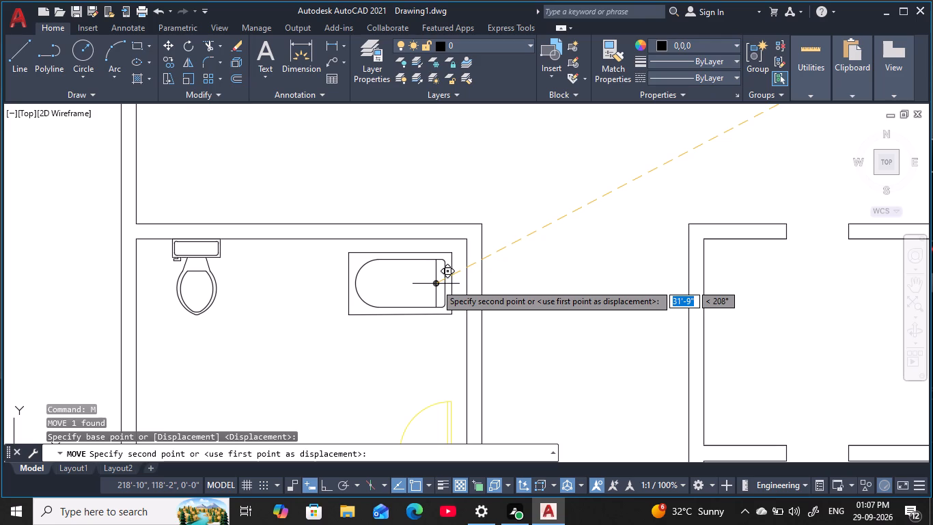
left_click(428, 293)
key("Escape")
key("Escape")
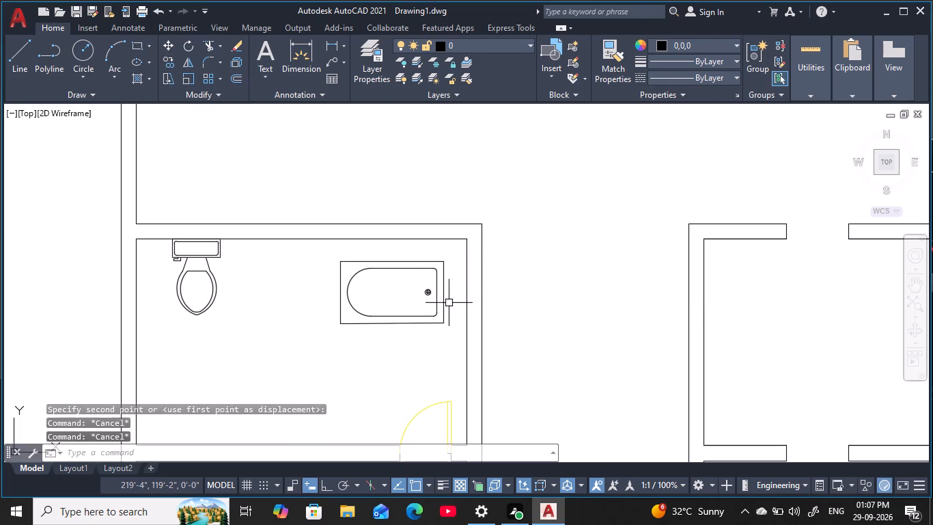
key("Escape")
key("Escape")
key("Escape")
key("Escape")
Scale up the bathtub freehand to about 1.4 times its size, from the midpoint of its inner east edge.
type("SC")
key("space")
key("space")
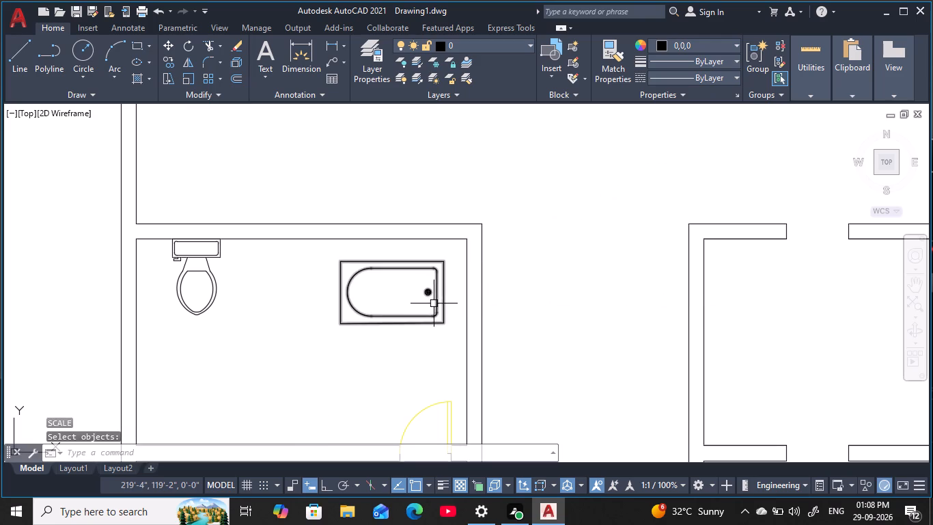
left_click(434, 301)
key("space")
left_click(435, 297)
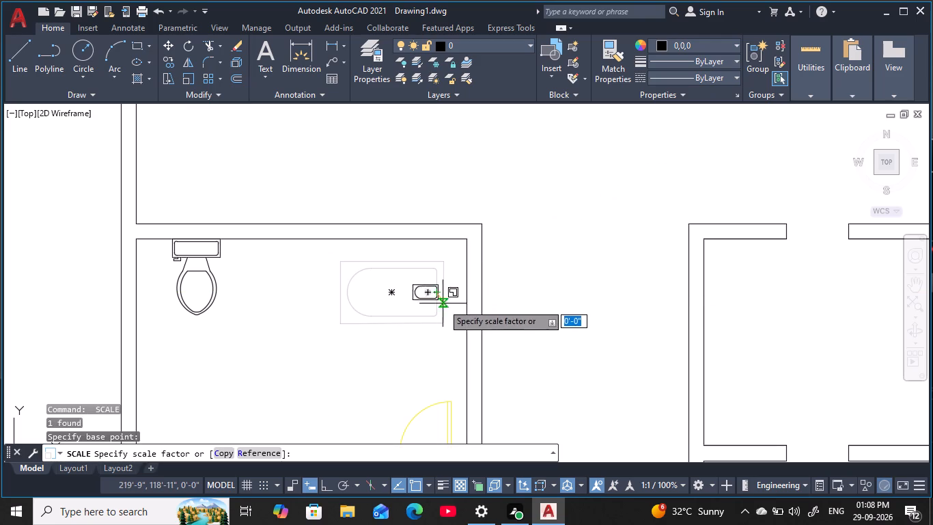
left_click(477, 347)
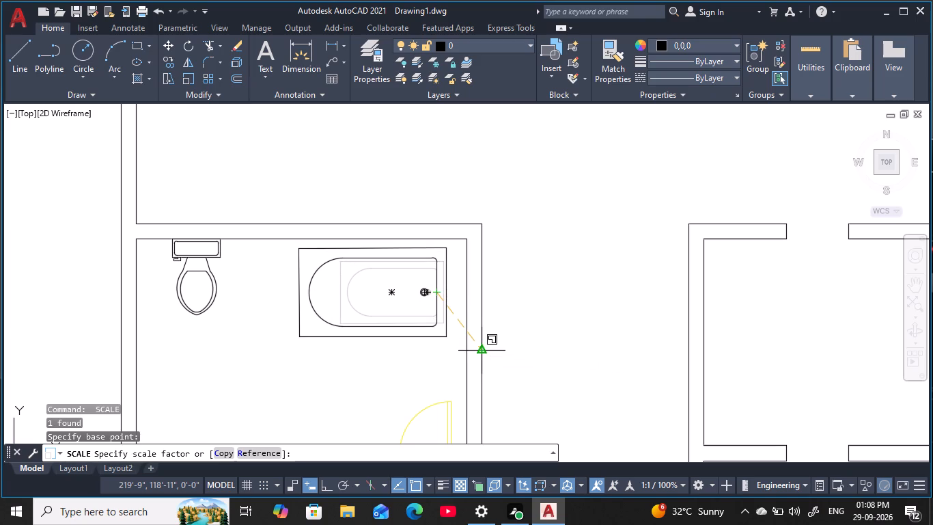
key("Escape")
key("Escape")
key("Escape")
key("Escape")
key("Escape")
key("Escape")
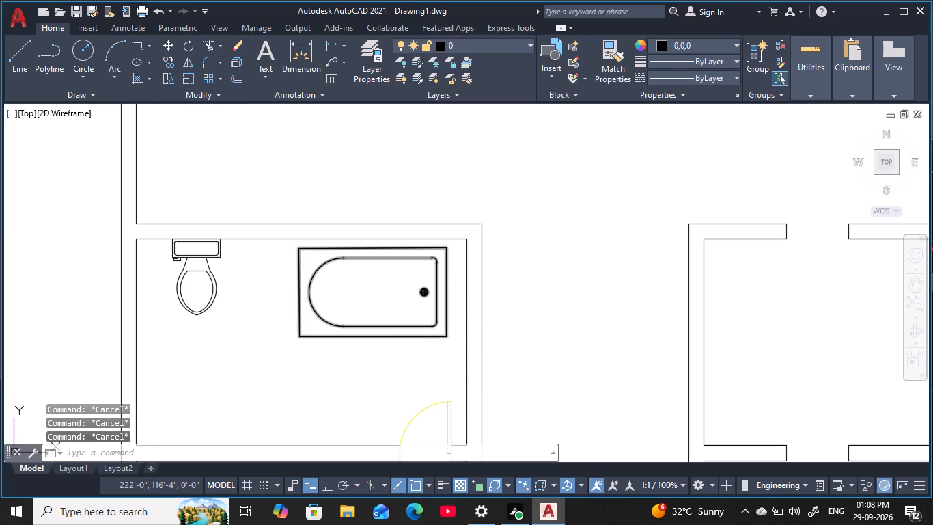
key("Escape")
key("Escape")
key("Escape")
key("Escape")
key("Escape")
key("Escape")
key("Escape")
key("Escape")
key("Escape")
Draw a vertical line about 5 ft long from the bathroom's north wall southward between the toilet and the bathtub, with Ortho on.
type("LL")
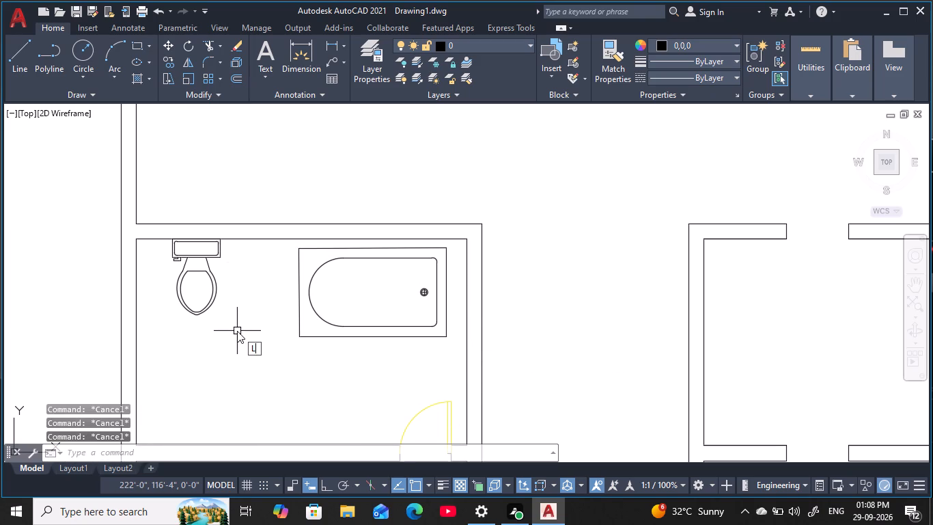
key("Escape")
key("Escape")
key("Escape")
type("L")
key("space")
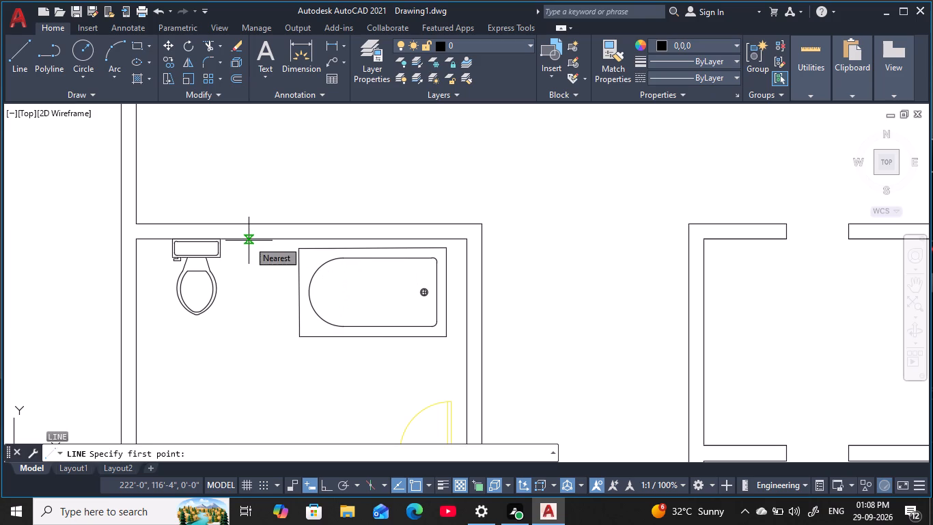
left_click(249, 241)
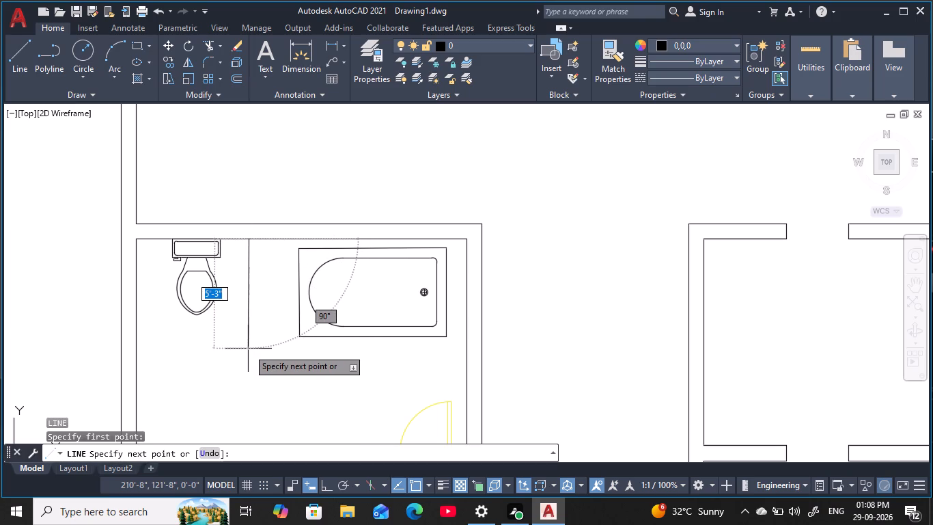
key("F8")
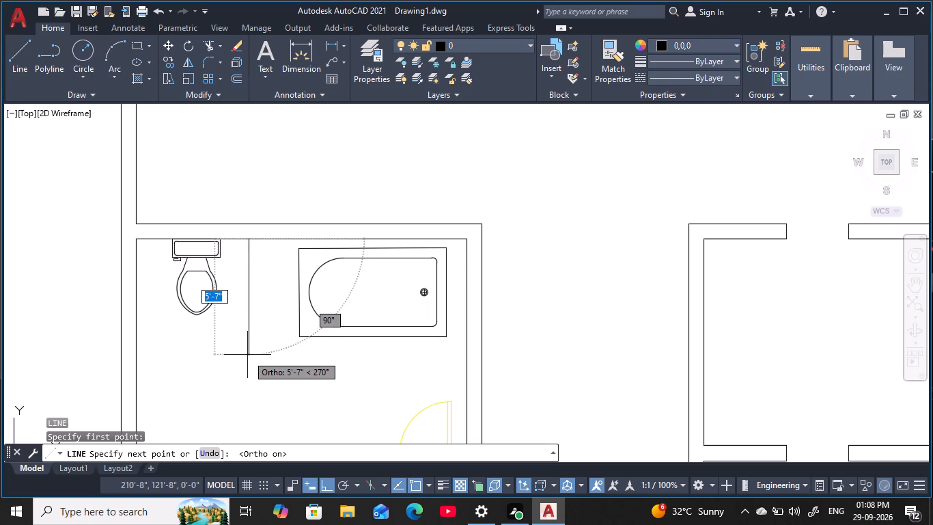
left_click(248, 345)
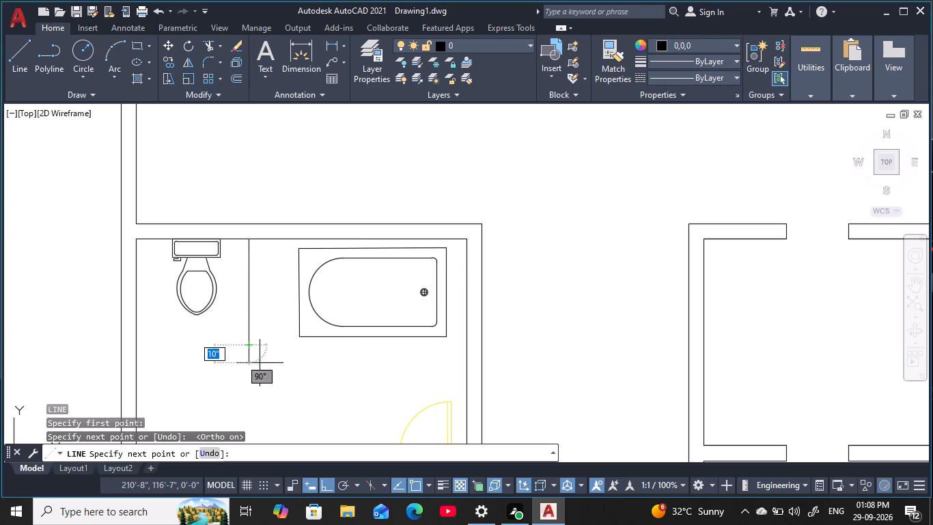
key("Escape")
key("Escape")
key("Escape")
key("Escape")
key("Escape")
key("Escape")
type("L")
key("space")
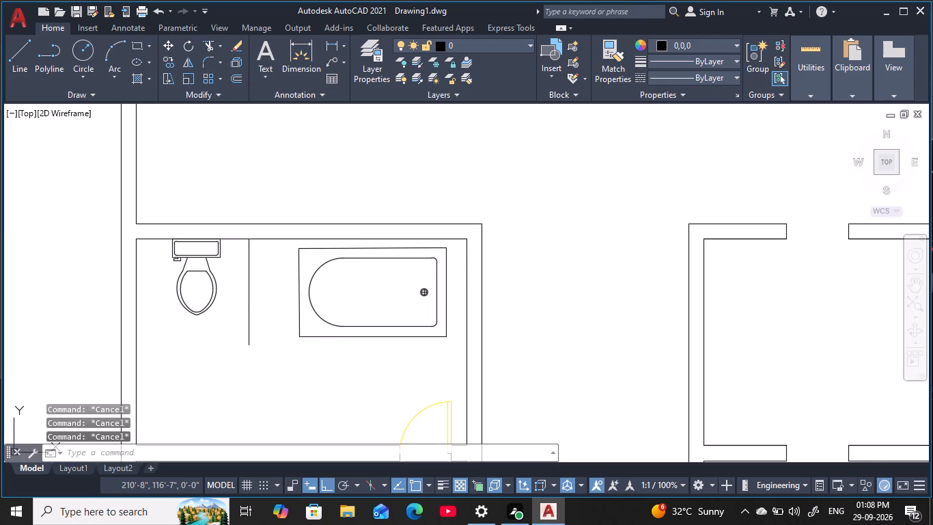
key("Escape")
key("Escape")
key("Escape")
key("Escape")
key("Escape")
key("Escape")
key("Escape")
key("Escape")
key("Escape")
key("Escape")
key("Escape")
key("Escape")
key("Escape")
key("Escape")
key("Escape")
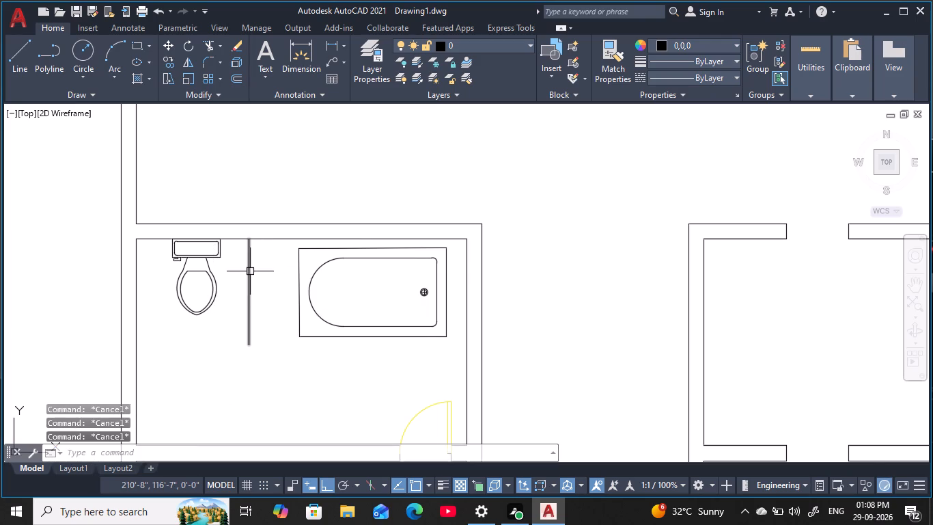
Offset the vertical line between toilet and bathtub by 6 inches toward the bathtub.
key("o")
key("space")
key("6")
key("space")
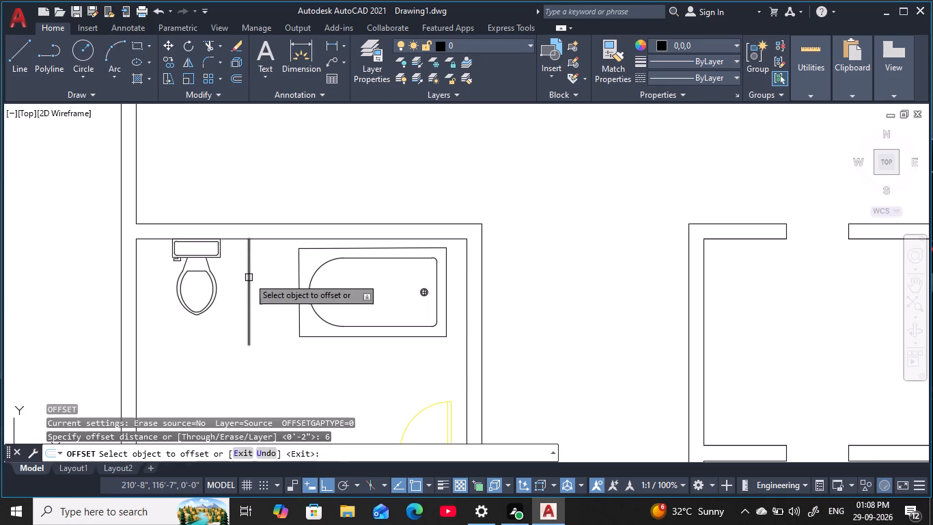
left_click(248, 278)
left_click(262, 287)
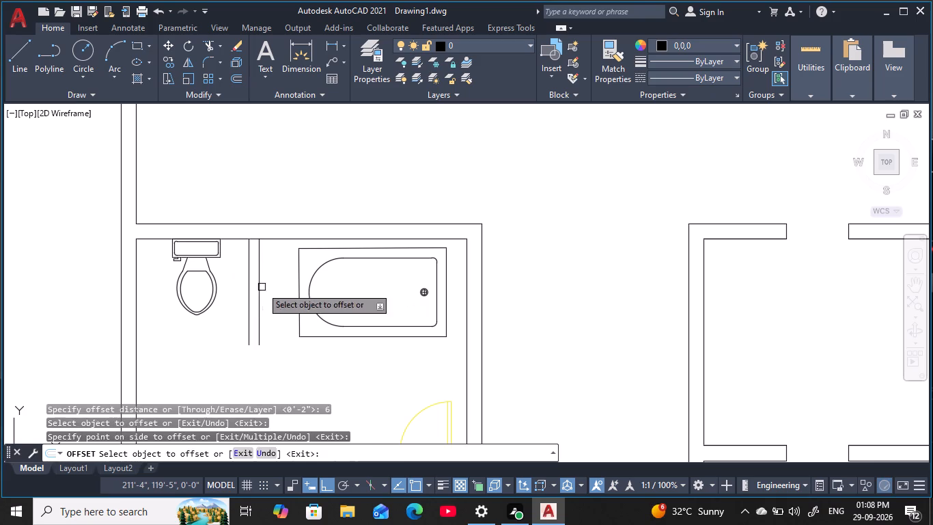
key("Escape")
key("Escape")
key("Escape")
key("Escape")
key("Escape")
key("Escape")
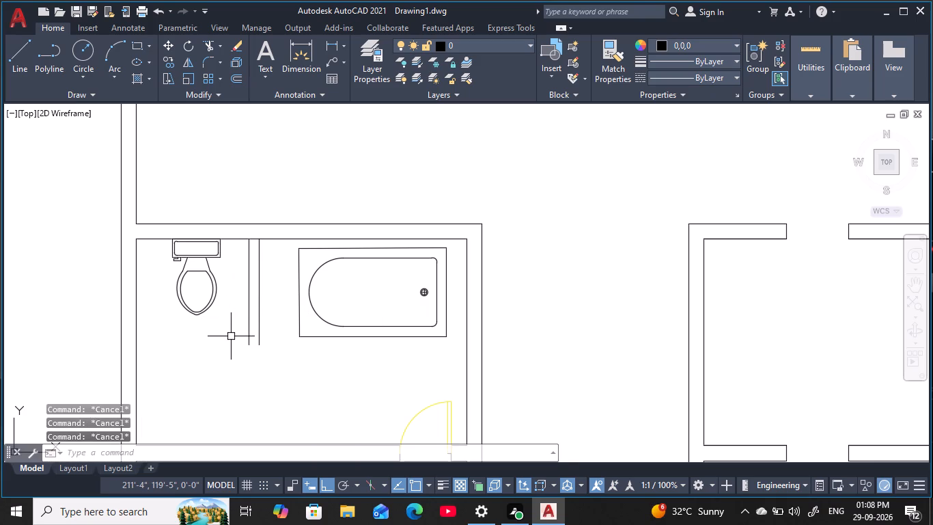
Close the south end of the thin bathroom partition with a short line between its two vertical lines.
type("L")
key("space")
left_click(253, 342)
left_click(261, 345)
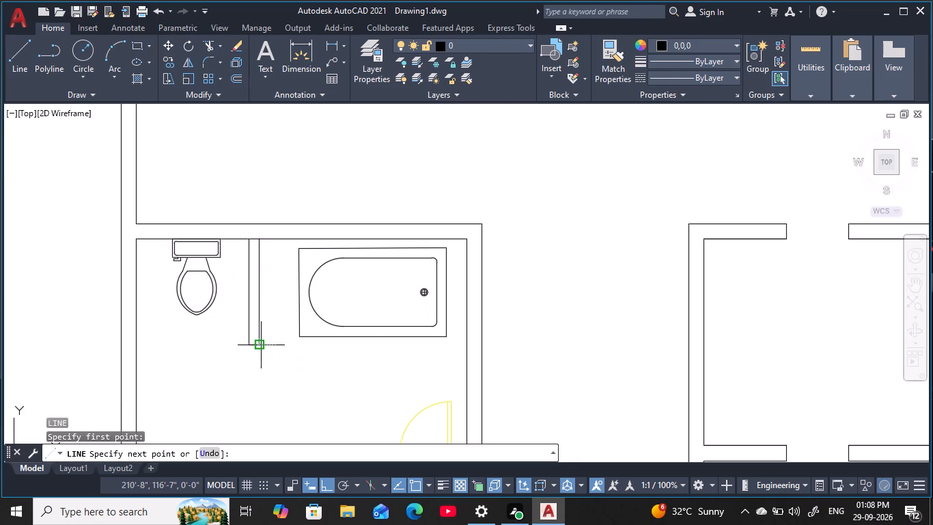
key("Escape")
key("Escape")
scroll(273, 342, "down", 2)
middle_click_drag(273, 342, 289, 286)
key("Escape")
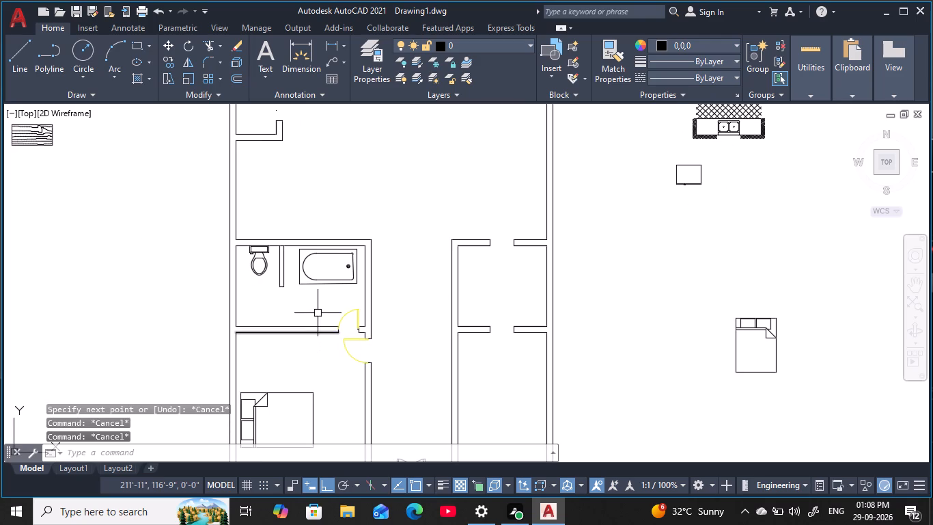
key("Escape")
key("Escape")
middle_click_drag(316, 299, 331, 283)
key("Escape")
key("Escape")
key("Escape")
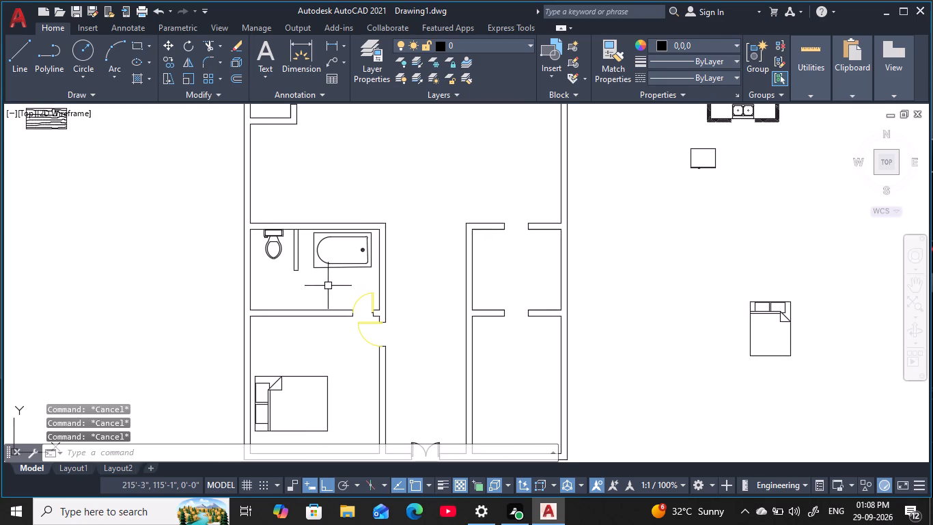
Copy the oval washbasin from outside the plan's east side into the southwest corner of the bathroom with the bathtub, with Ortho off.
scroll(320, 292, "up", 1)
scroll(320, 291, "down", 1)
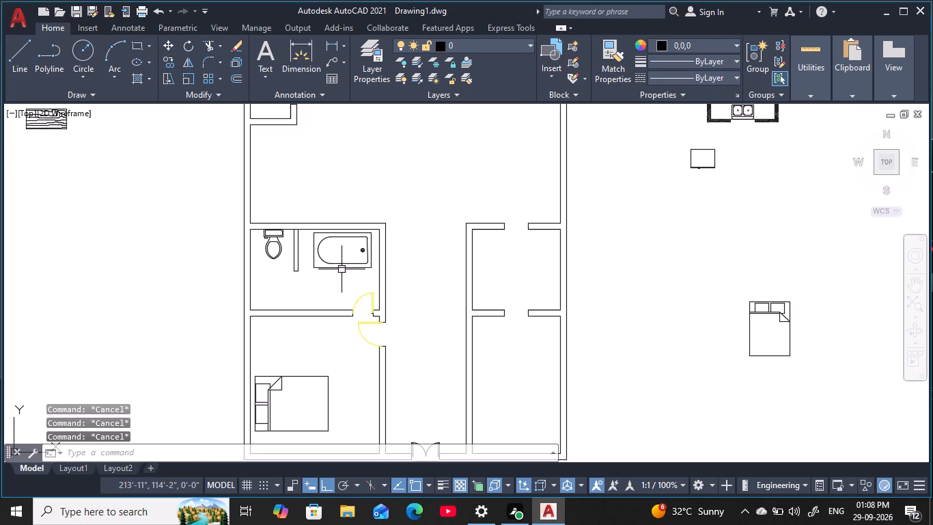
middle_click_drag(350, 253, 354, 269)
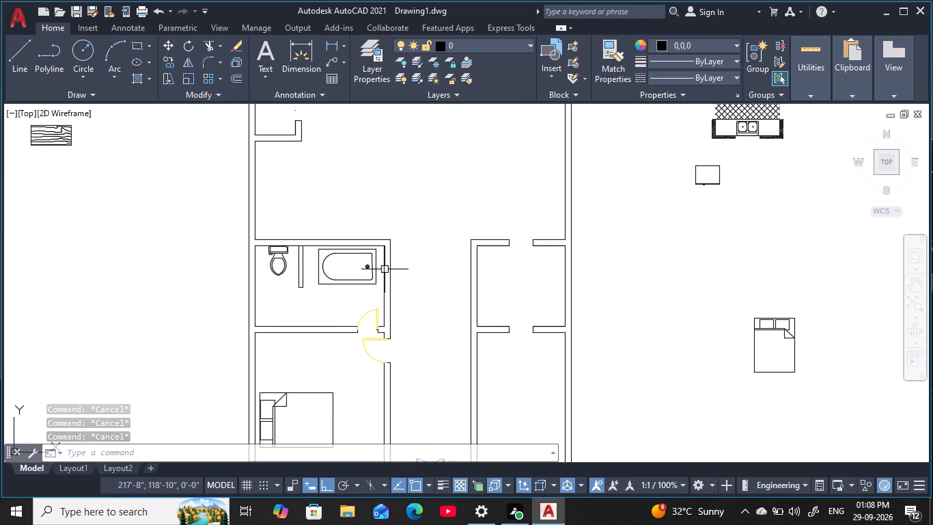
scroll(628, 282, "down", 1)
middle_click_drag(628, 282, 608, 332)
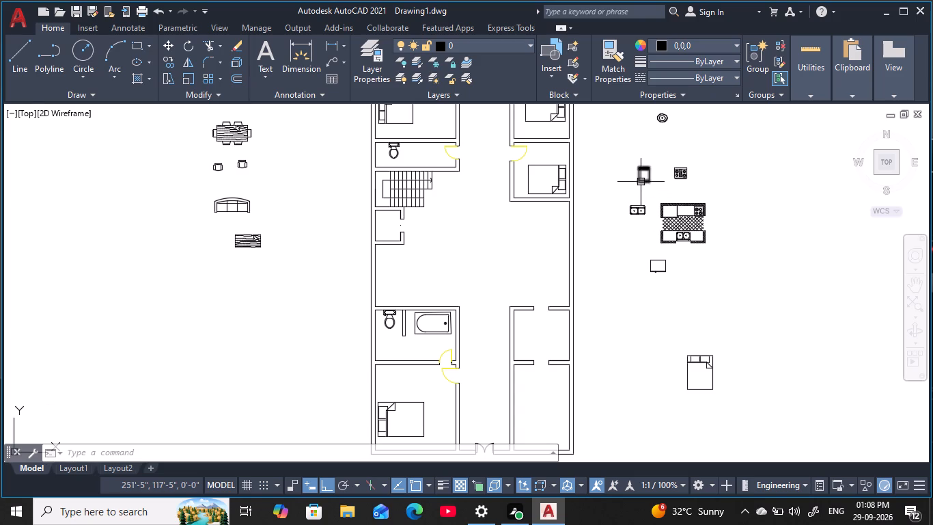
scroll(615, 178, "up", 1)
middle_click_drag(615, 178, 605, 241)
left_click(696, 166)
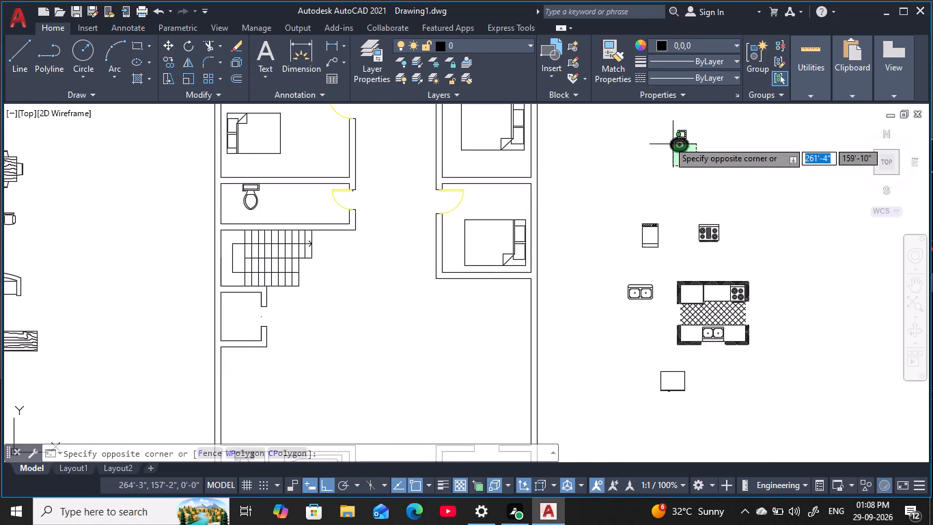
left_click(651, 132)
type("CO")
key("space")
left_click(678, 143)
middle_click_drag(366, 427, 370, 415)
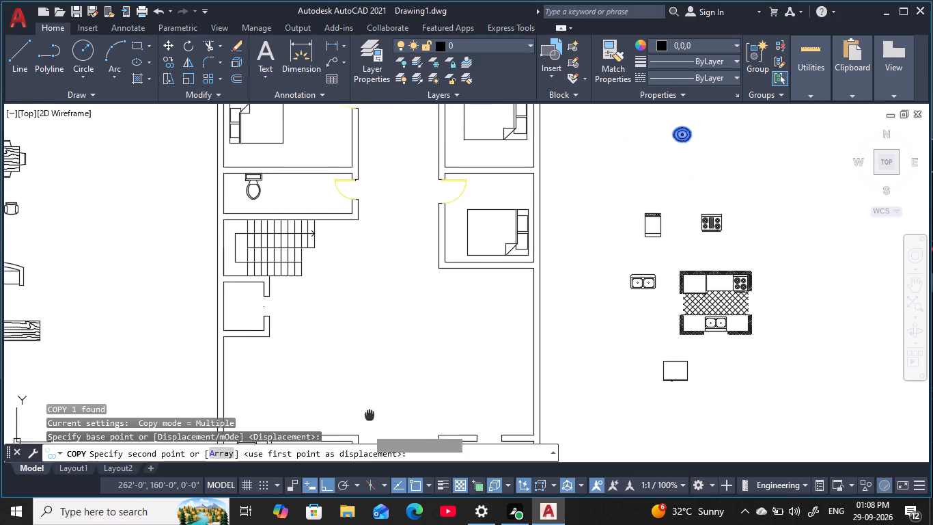
middle_click_drag(370, 415, 383, 390)
key("F8")
middle_click_drag(324, 365, 402, 247)
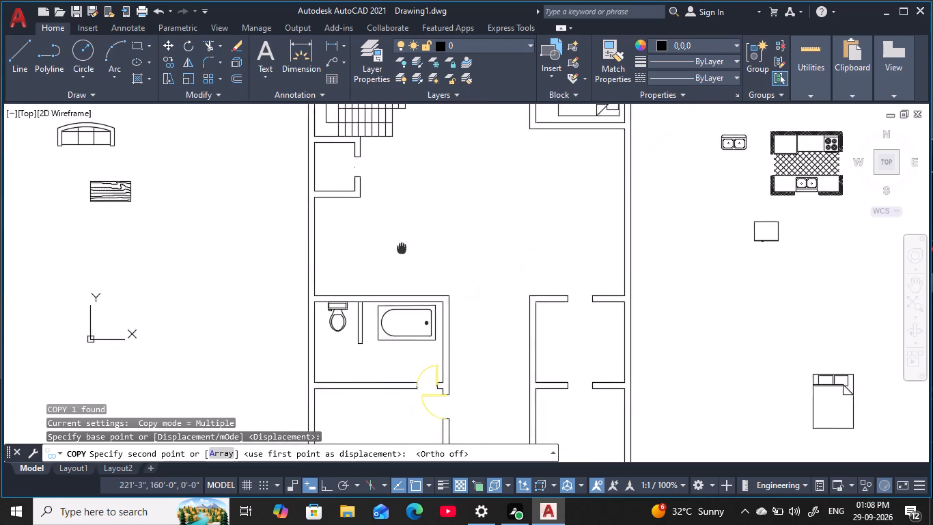
middle_click_drag(402, 247, 405, 238)
scroll(344, 356, "up", 2)
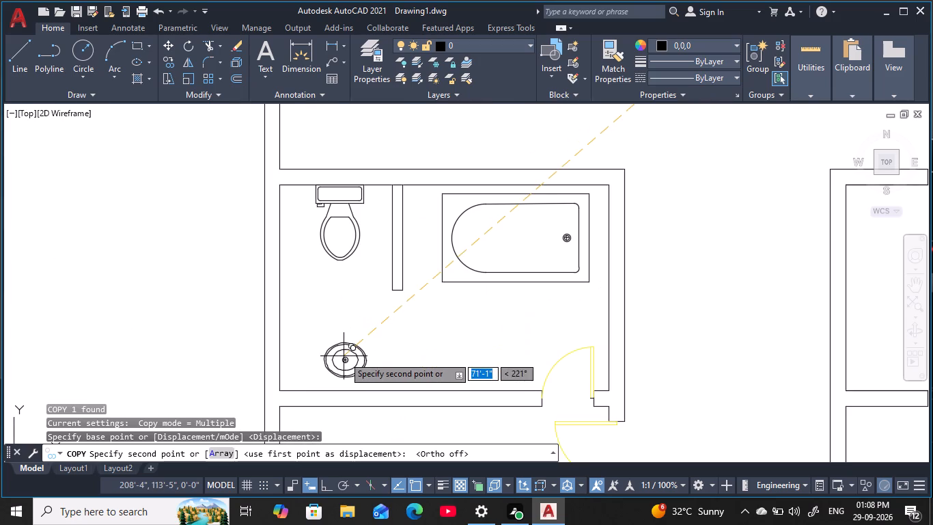
left_click(305, 362)
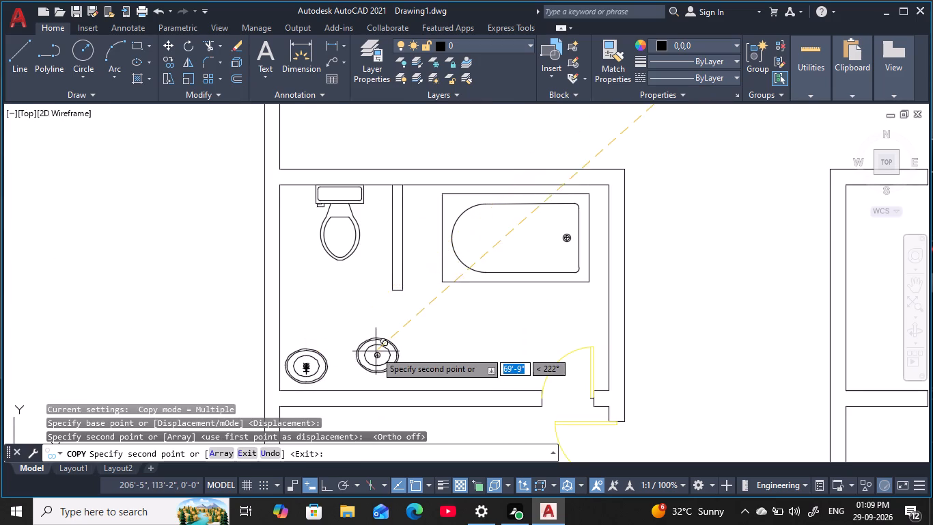
scroll(378, 351, "down", 1)
key("Escape")
key("Escape")
key("Escape")
key("Escape")
key("Escape")
key("Escape")
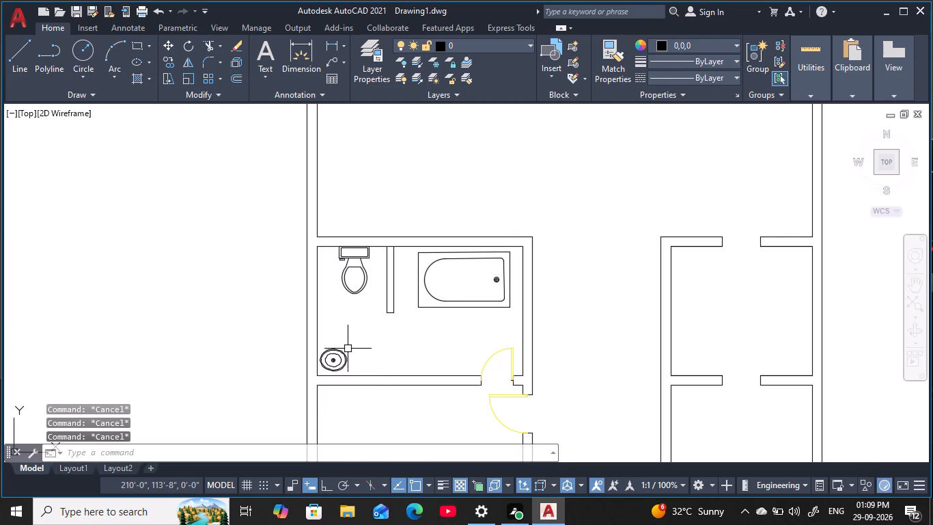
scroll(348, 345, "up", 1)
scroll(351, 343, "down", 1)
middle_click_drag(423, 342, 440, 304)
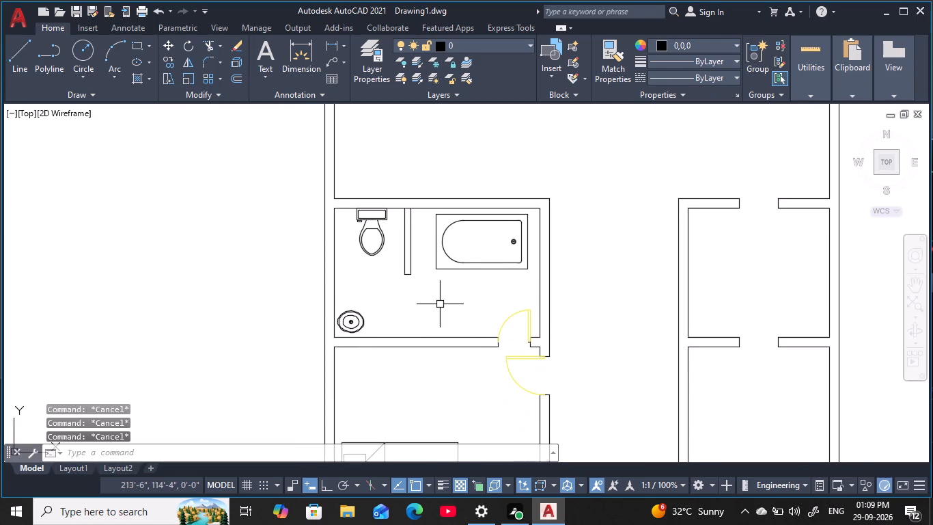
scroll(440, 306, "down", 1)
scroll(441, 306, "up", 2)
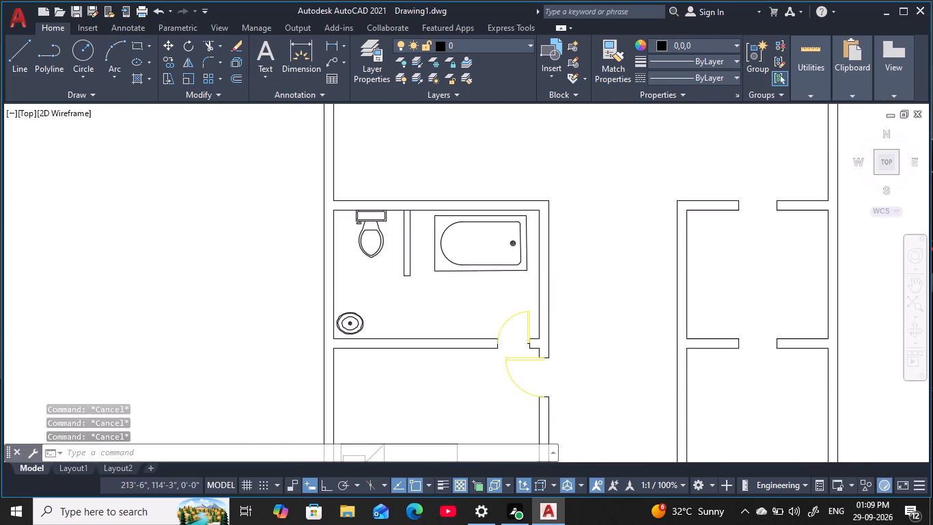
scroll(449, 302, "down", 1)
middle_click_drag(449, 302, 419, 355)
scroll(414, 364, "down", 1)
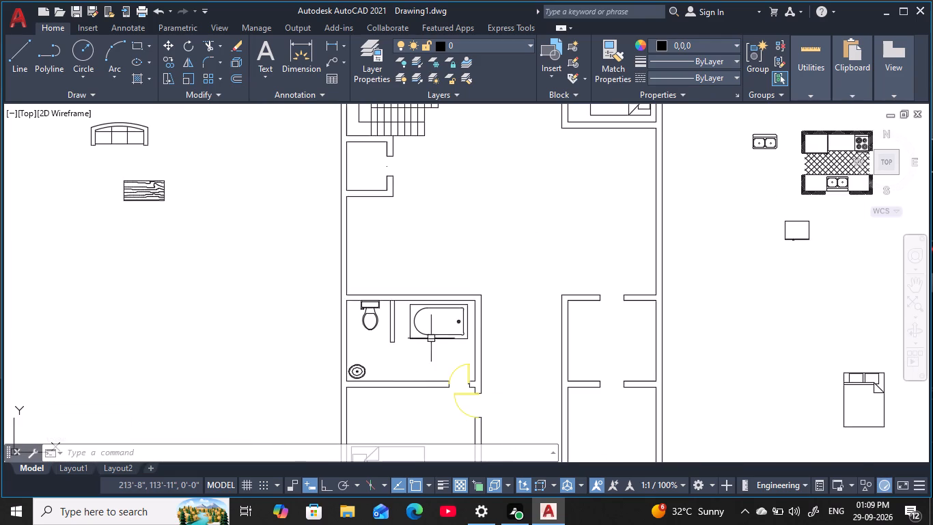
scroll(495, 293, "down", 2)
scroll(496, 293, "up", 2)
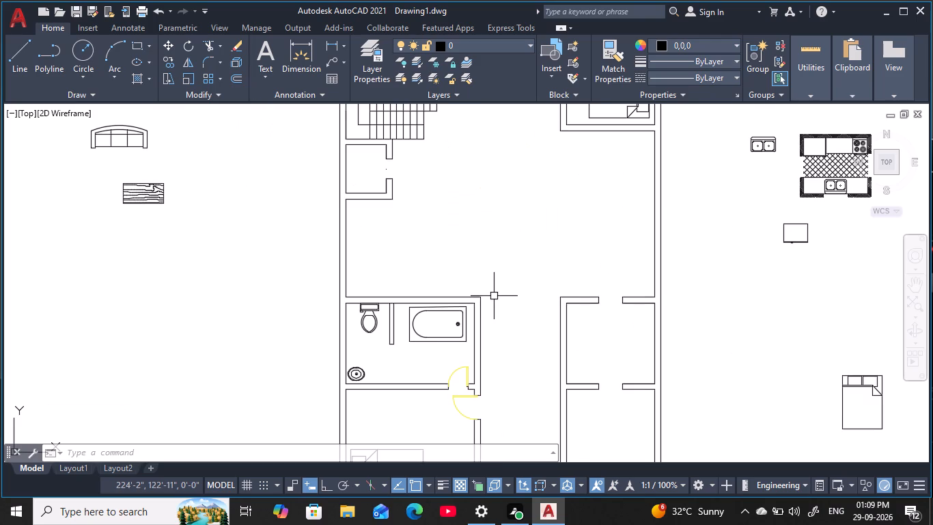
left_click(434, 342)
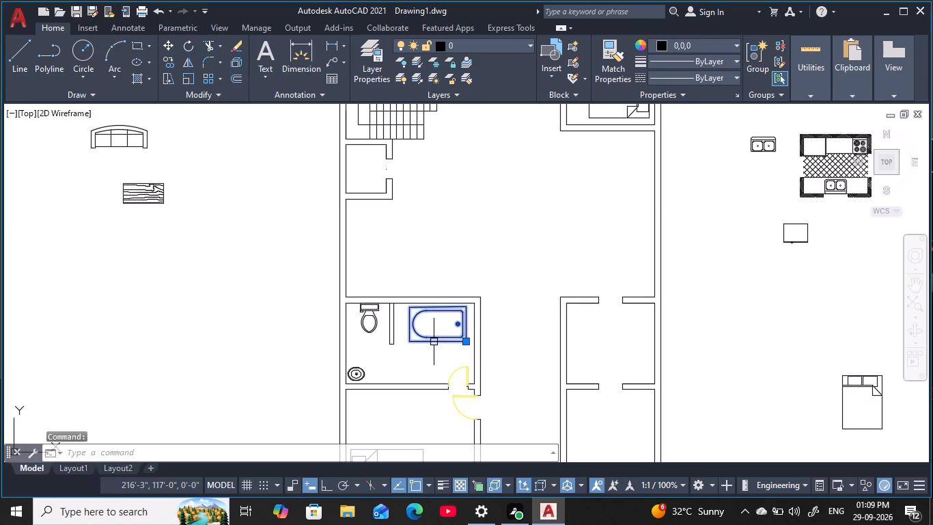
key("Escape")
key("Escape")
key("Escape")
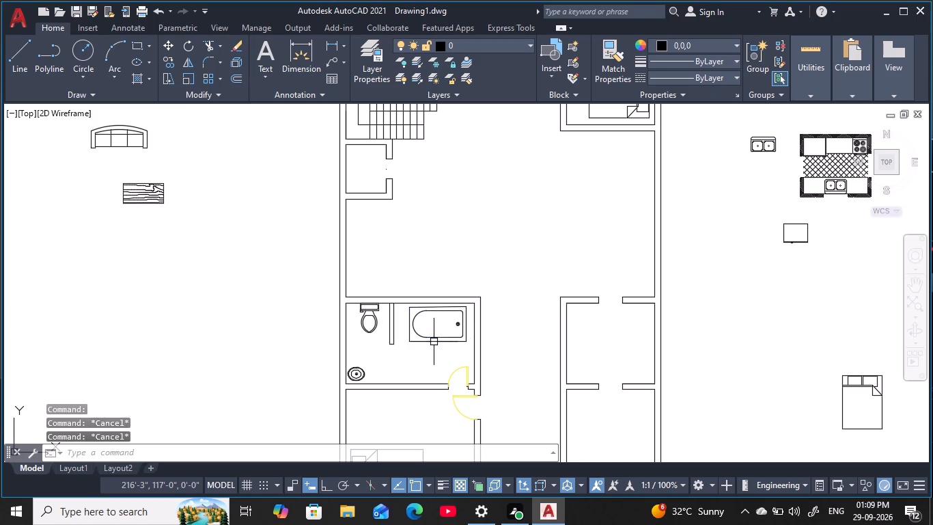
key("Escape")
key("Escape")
Rotate the three-seat sofa outside the plan's west side by 270° with Ortho on, so its curved back faces east.
scroll(466, 243, "down", 2)
middle_click_drag(466, 213, 473, 301)
scroll(460, 285, "up", 2)
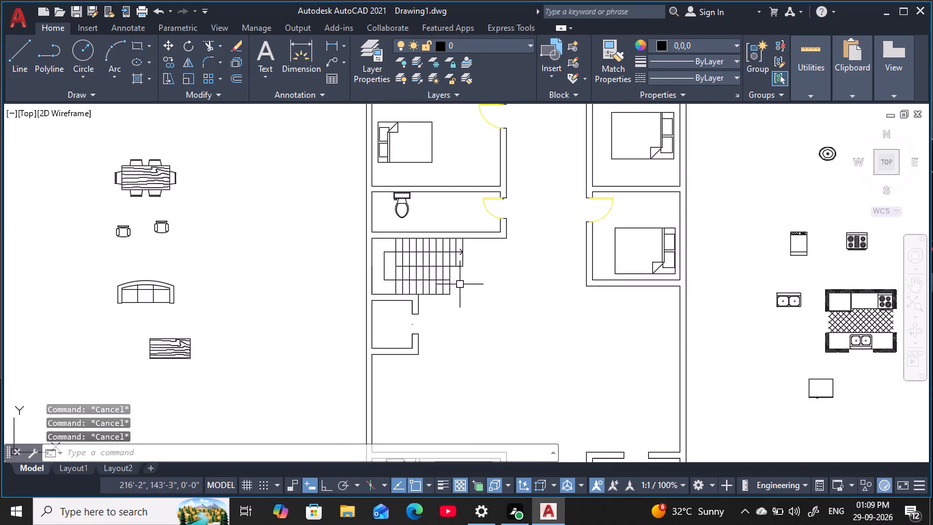
scroll(463, 298, "down", 2)
middle_click_drag(464, 298, 464, 287)
scroll(465, 298, "up", 1)
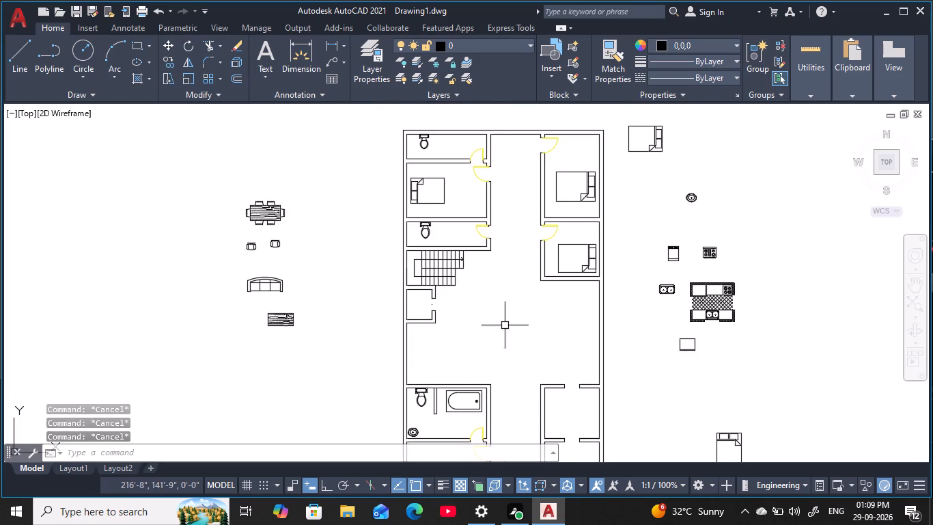
middle_click_drag(522, 329, 448, 296)
scroll(448, 296, "up", 1)
middle_click_drag(100, 297, 317, 334)
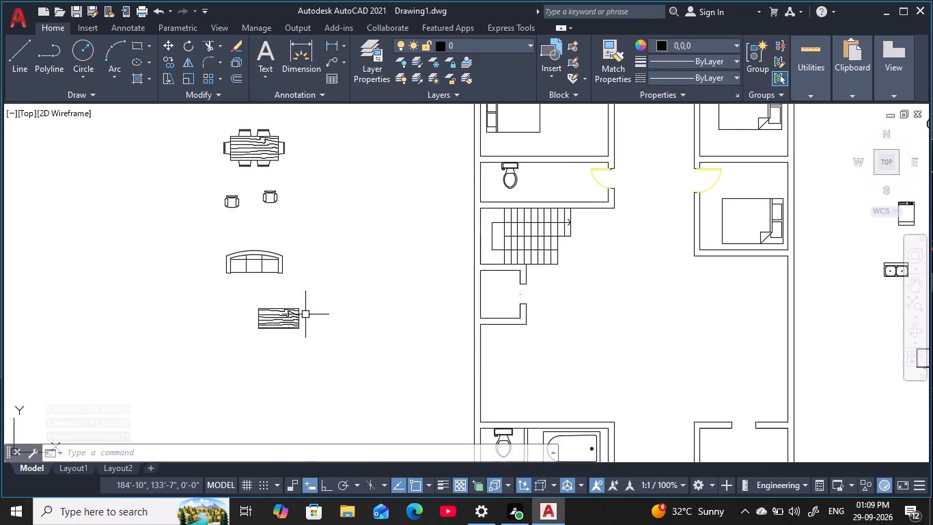
left_click(298, 295)
left_click(156, 254)
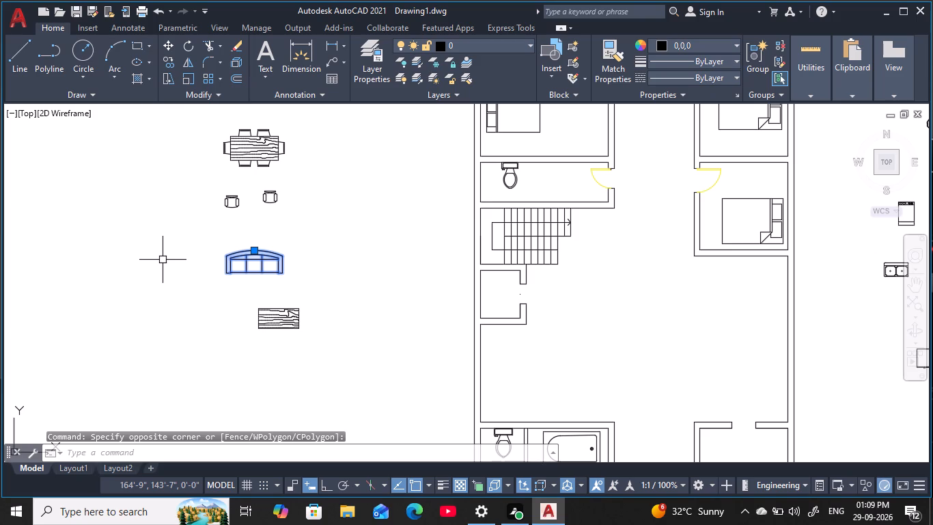
type("RO")
key("space")
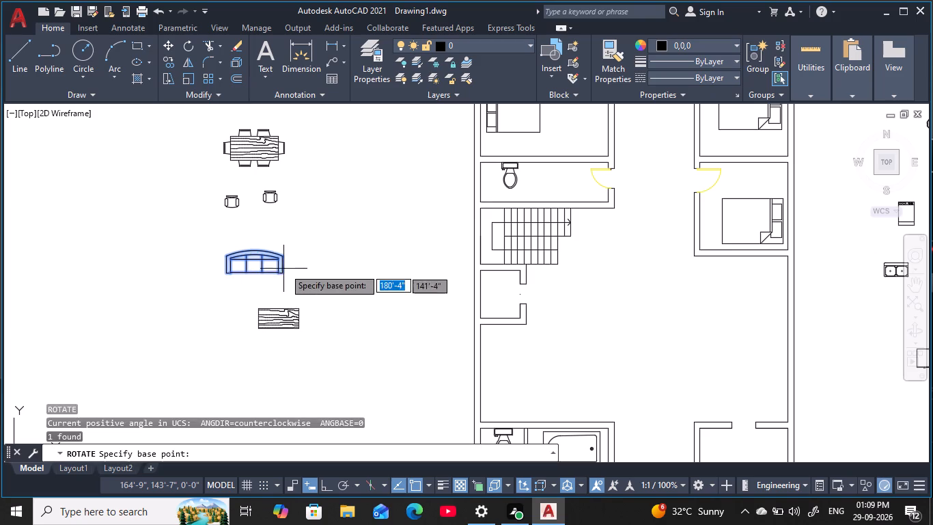
left_click(287, 267)
key("F8")
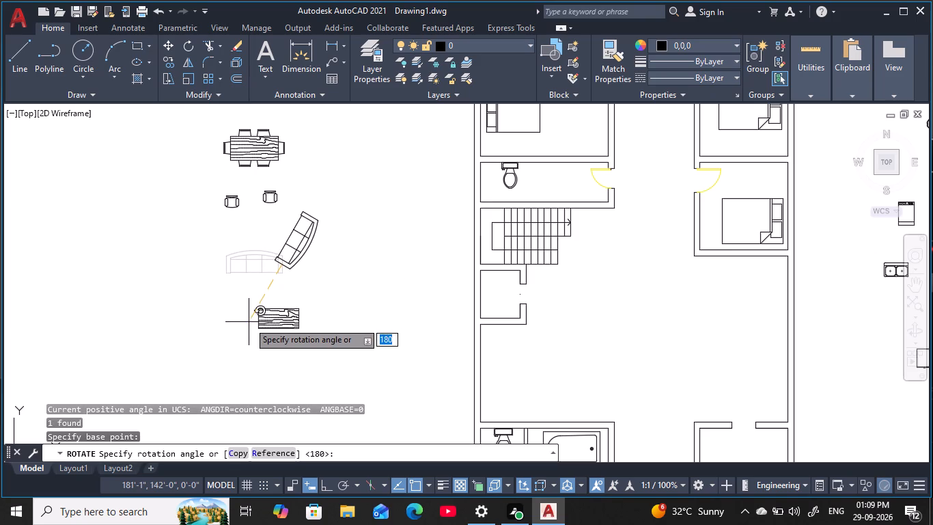
left_click(249, 323)
key("Escape")
key("Escape")
key("Escape")
key("Escape")
key("Escape")
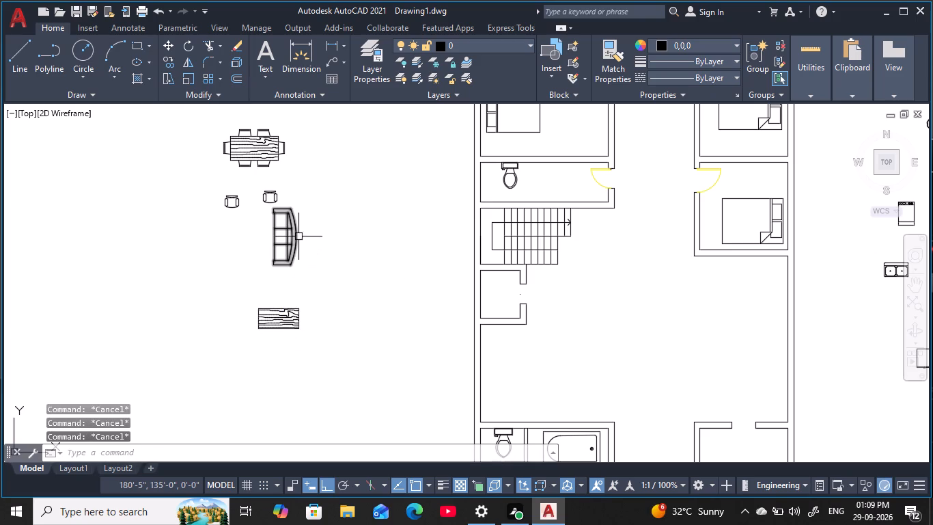
Move the rotated sofa into the central hall near its east wall, with Ortho off.
left_click(298, 237)
key("m")
key("space")
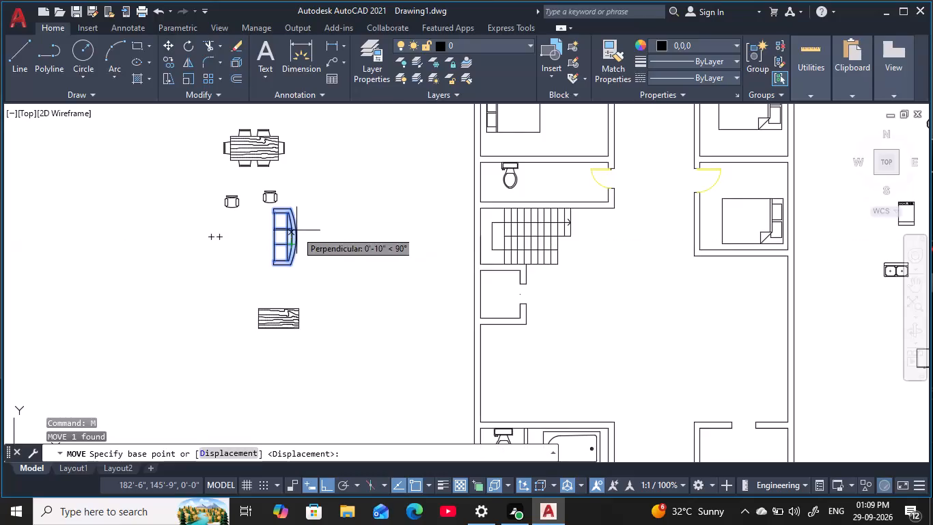
left_click(297, 237)
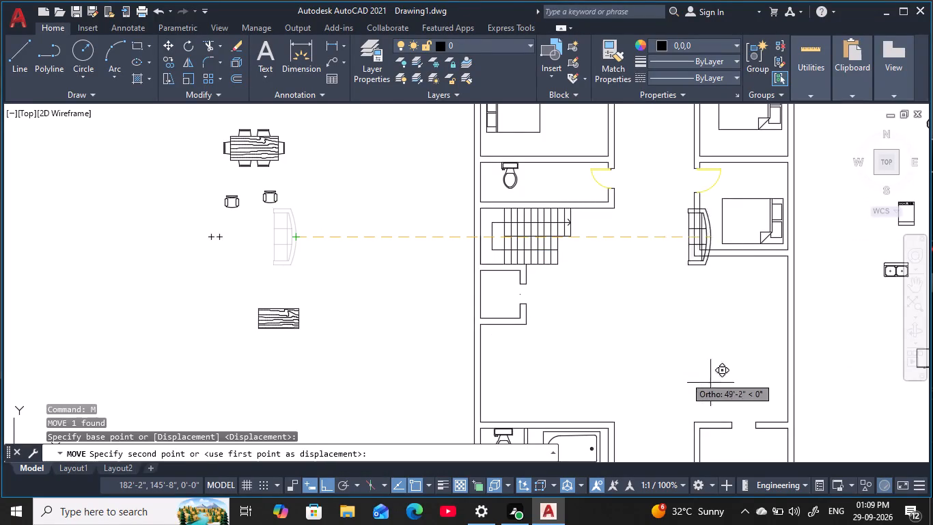
key("F8")
scroll(753, 334, "up", 1)
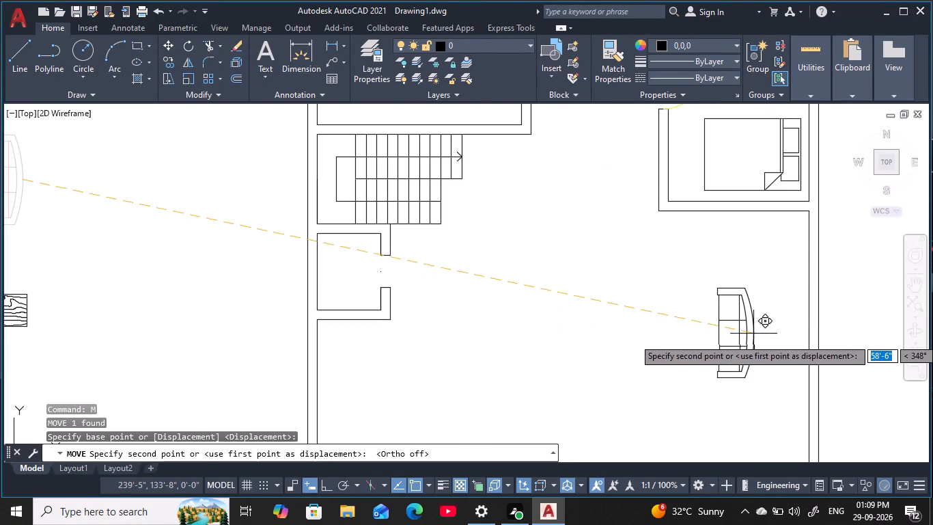
middle_click_drag(759, 342, 610, 231)
scroll(607, 234, "down", 1)
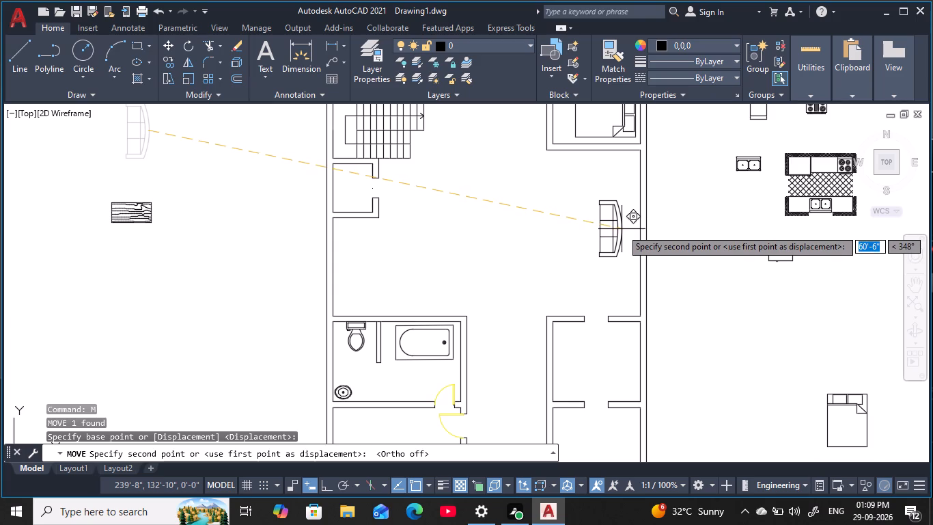
left_click(622, 229)
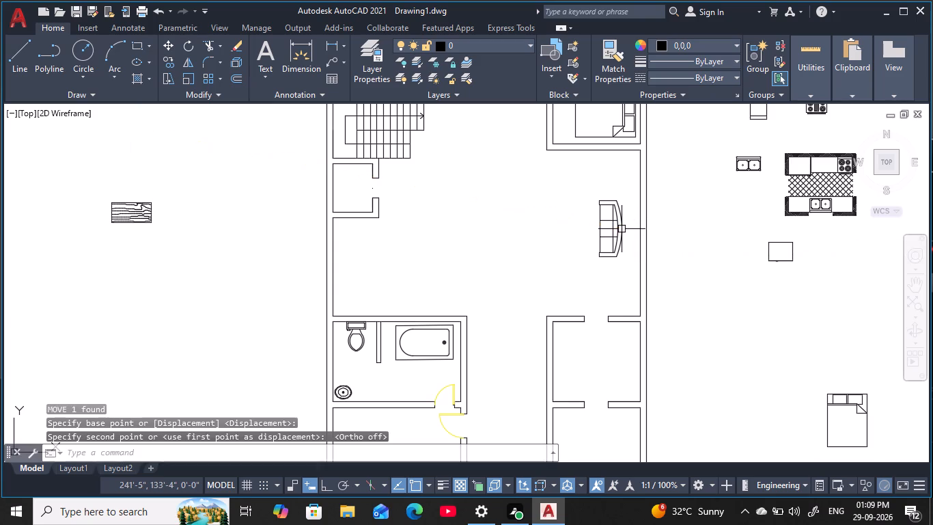
key("Escape")
key("Escape")
key("Escape")
key("Escape")
key("Escape")
key("Escape")
Scale the sofa in the hall up to about twice its size, using a base point on its curved back.
type("SC")
key("space")
left_click(613, 238)
key("space")
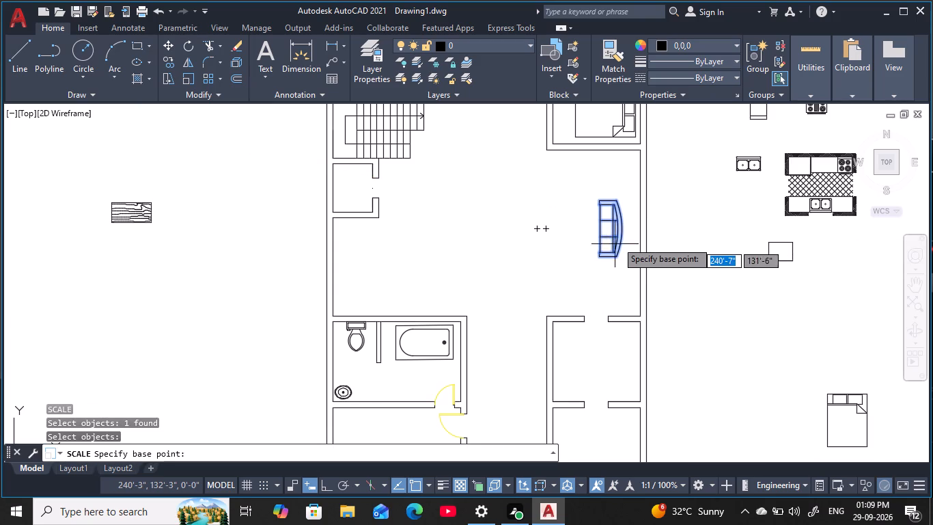
left_click(619, 239)
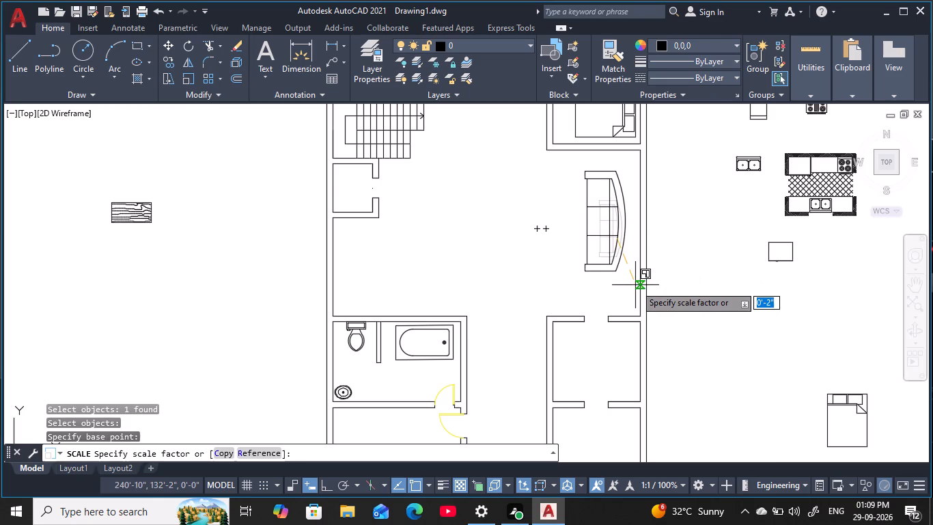
left_click(638, 288)
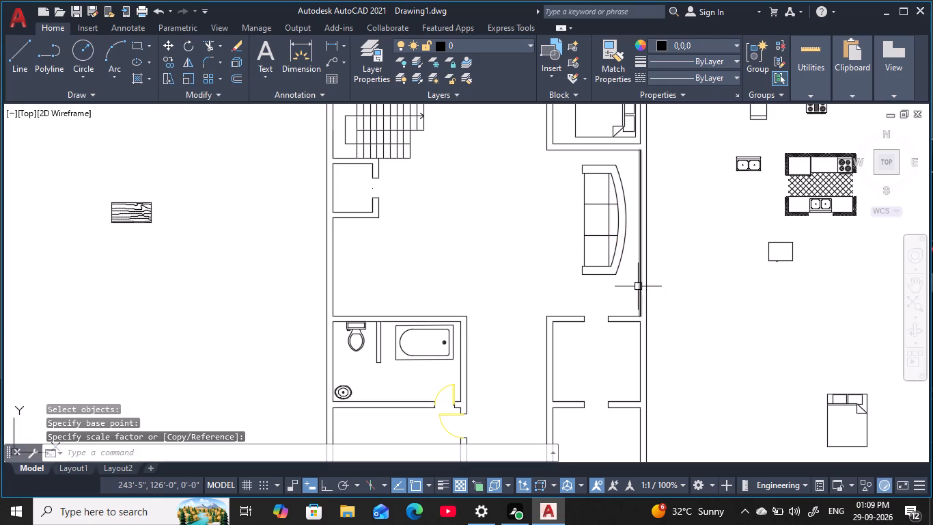
key("space")
key("space")
key("Escape")
key("Escape")
key("Escape")
key("Escape")
key("Escape")
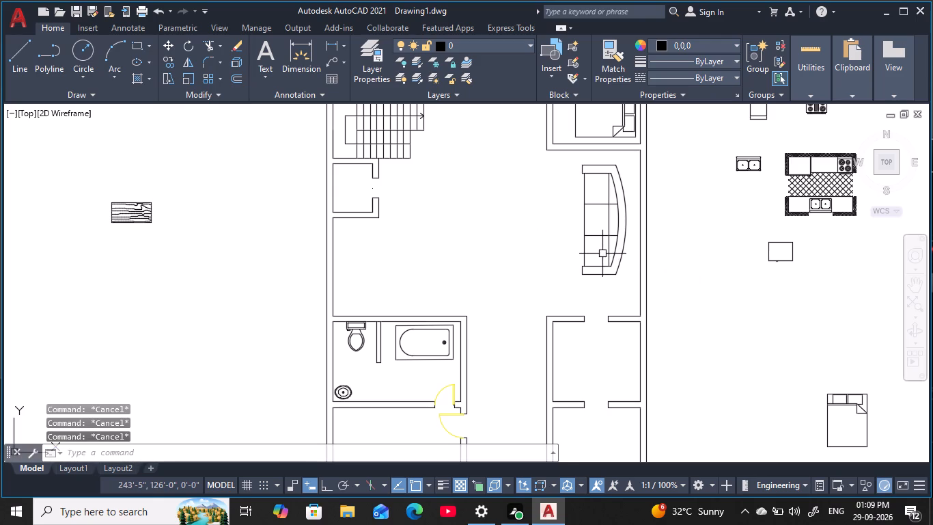
Move the enlarged sofa slightly south along the hall's east wall.
type("M")
key("space")
key("space")
left_click(620, 225)
key("space")
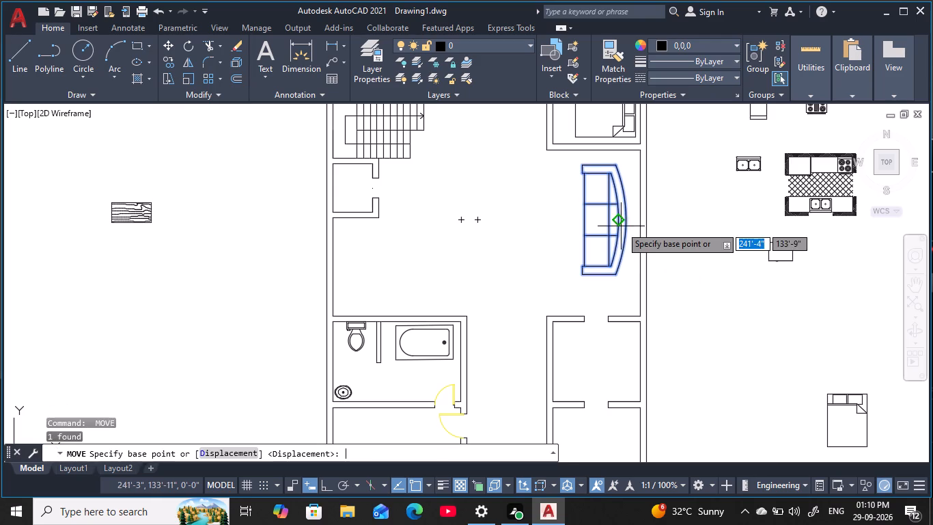
left_click(626, 221)
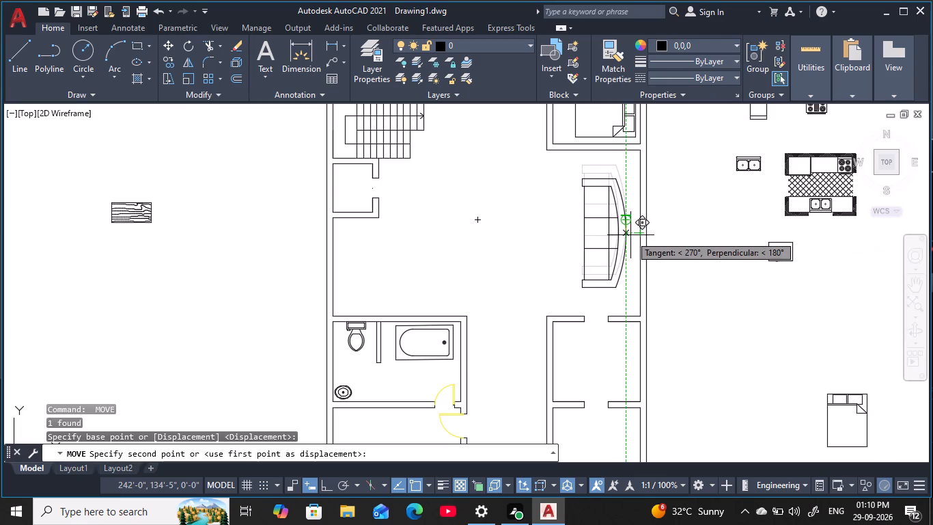
left_click(630, 235)
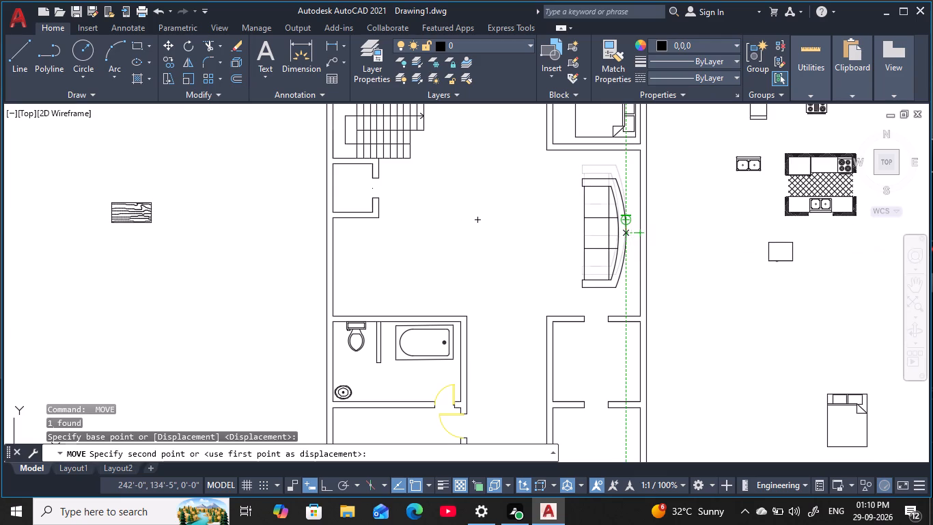
key("Escape")
key("Escape")
key("Escape")
scroll(541, 259, "down", 2)
middle_click_drag(541, 259, 551, 275)
key("Escape")
key("Escape")
key("Escape")
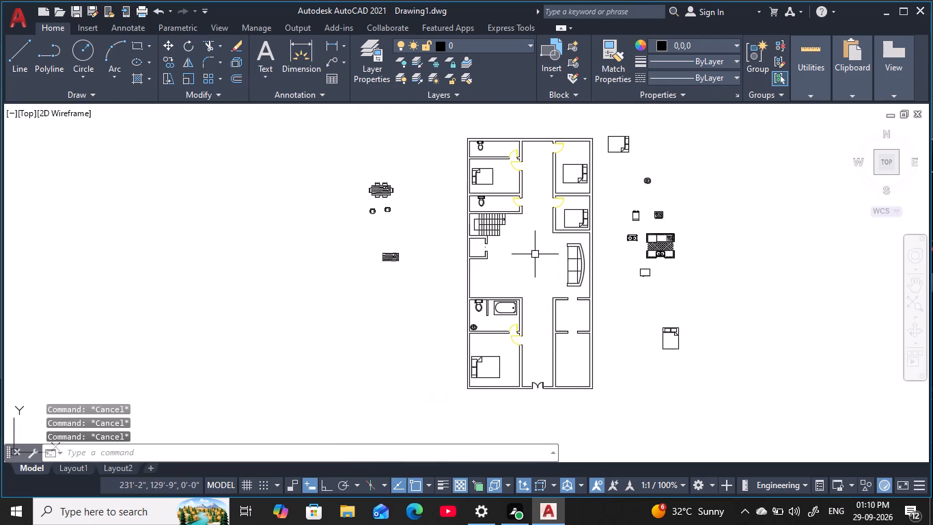
key("Escape")
Move the six-chair dining table from outside the plan's west side into the hall, just north of the bathroom with the bathtub.
scroll(535, 252, "up", 1)
key("Escape")
key("Escape")
key("Escape")
key("Escape")
left_click(298, 156)
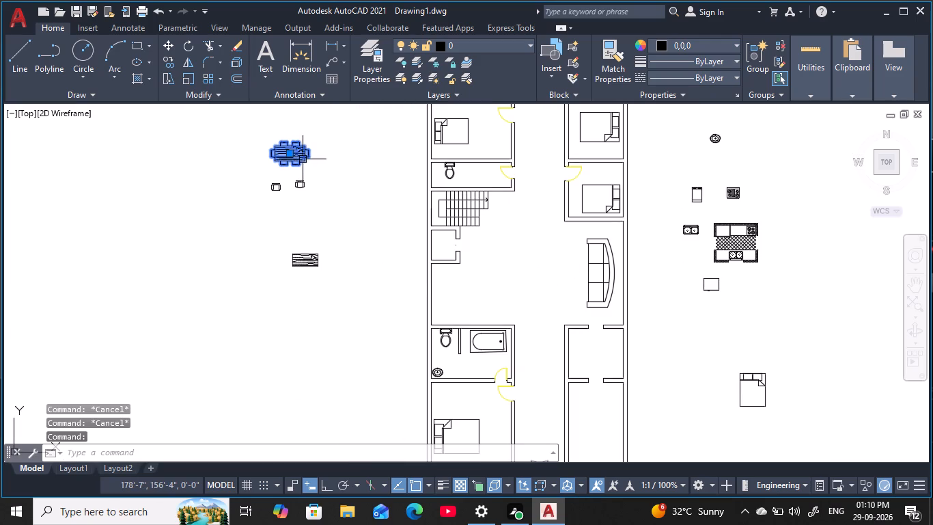
key("m")
key("space")
left_click(296, 152)
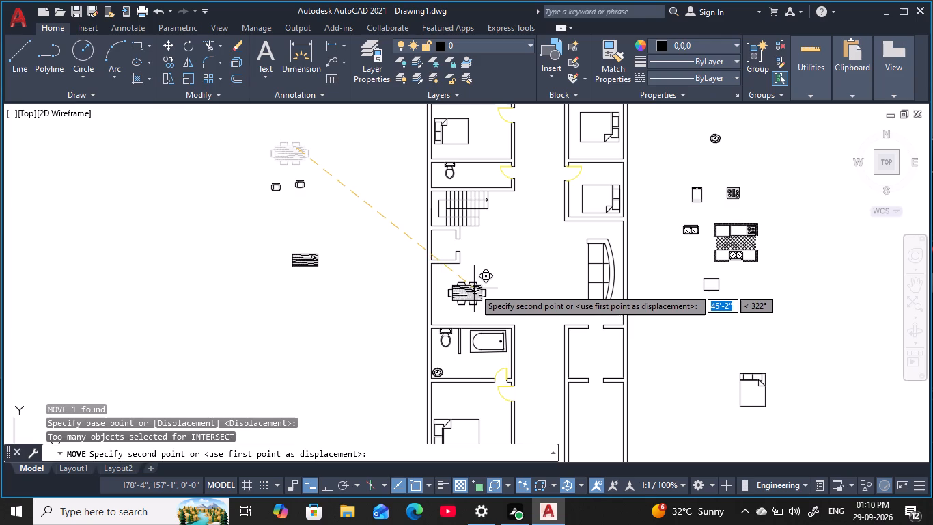
left_click(474, 288)
key("Escape")
key("Escape")
key("Escape")
key("Escape")
key("Escape")
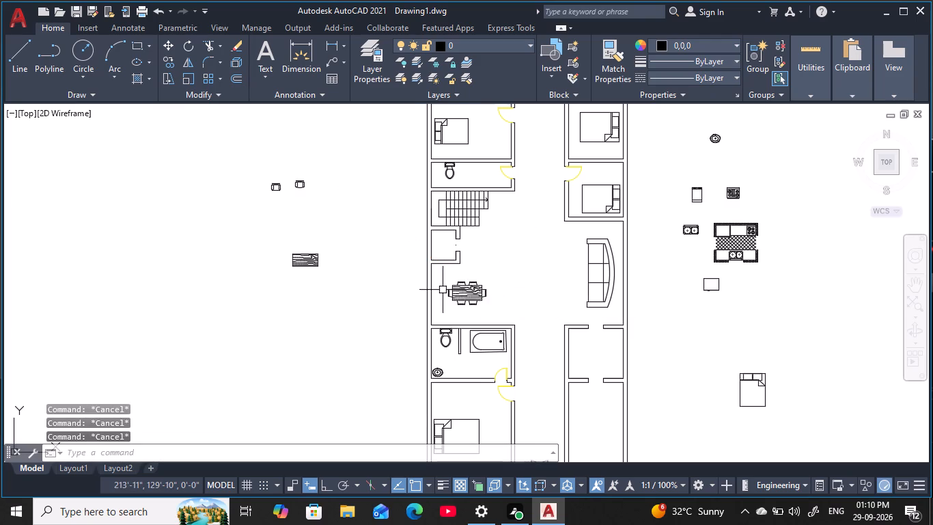
Rotate the six-chair dining table by 90° about its centre with Ortho on, so it runs north-south.
scroll(443, 290, "up", 1)
key("Escape")
scroll(443, 290, "up", 1)
key("Escape")
key("Escape")
left_click(512, 299)
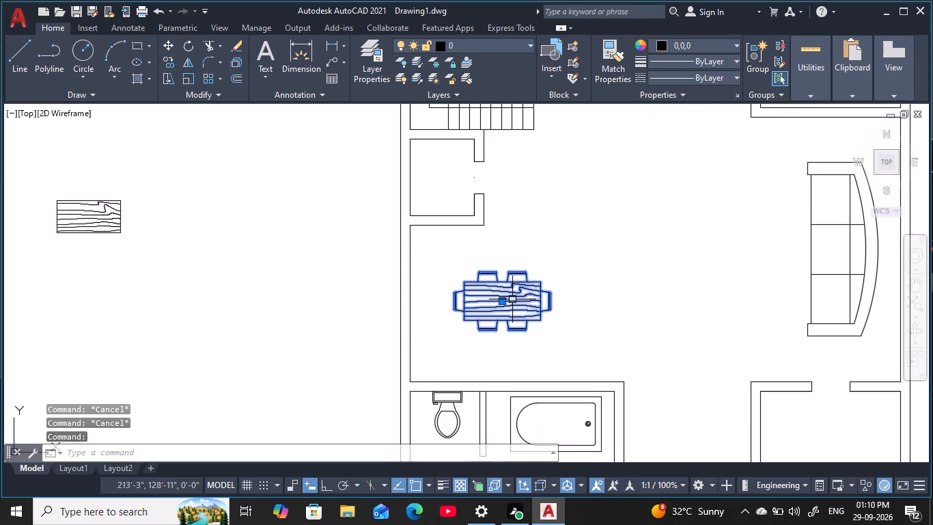
type("RO")
key("space")
left_click(502, 304)
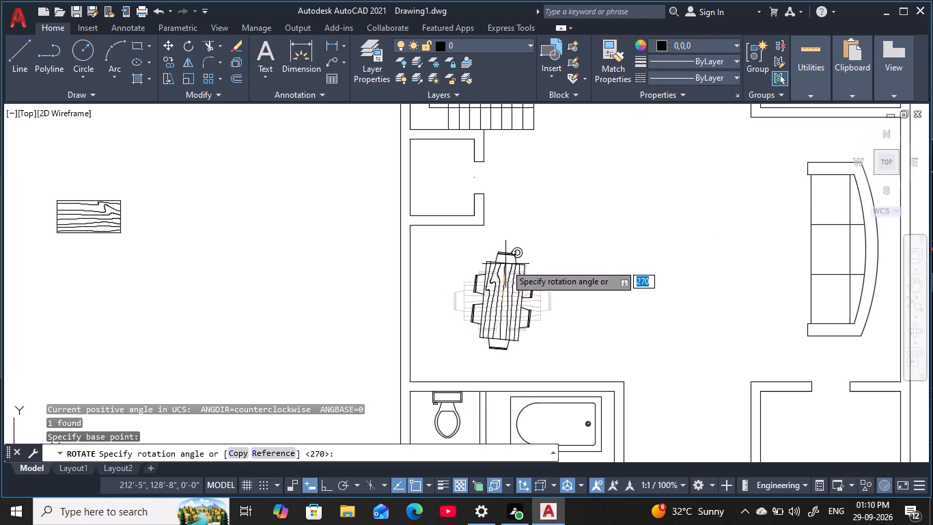
key("F8")
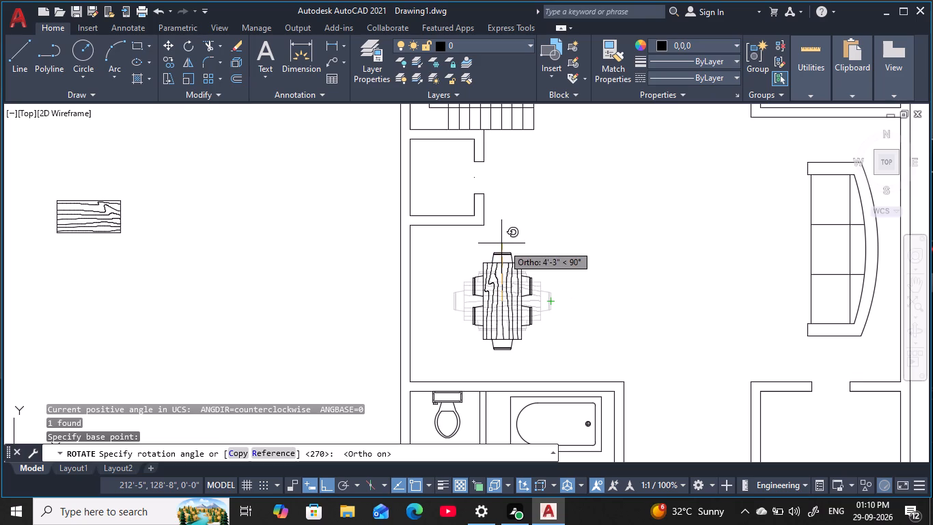
left_click(495, 239)
key("Escape")
key("Escape")
key("Escape")
key("Escape")
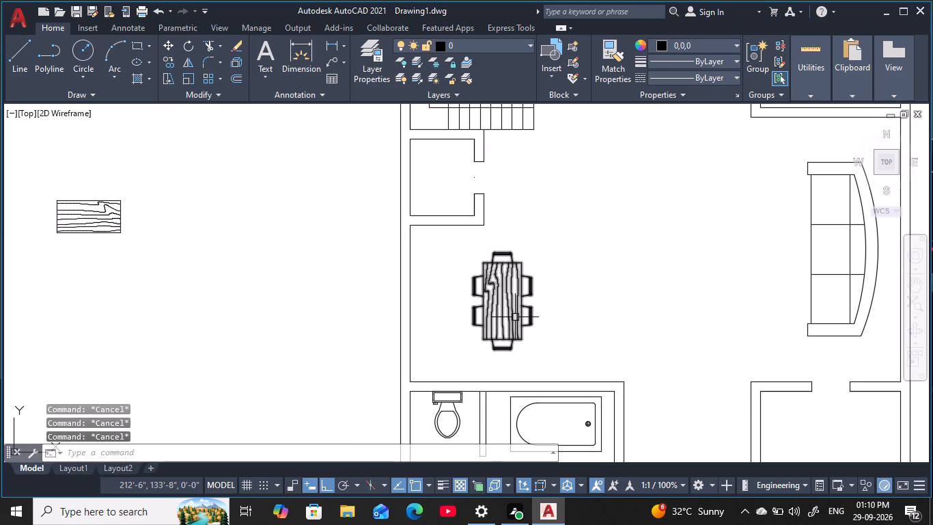
Move the six-chair dining table about 2'-3" west, closer to the hall's west wall.
key("m")
key("space")
left_click(502, 286)
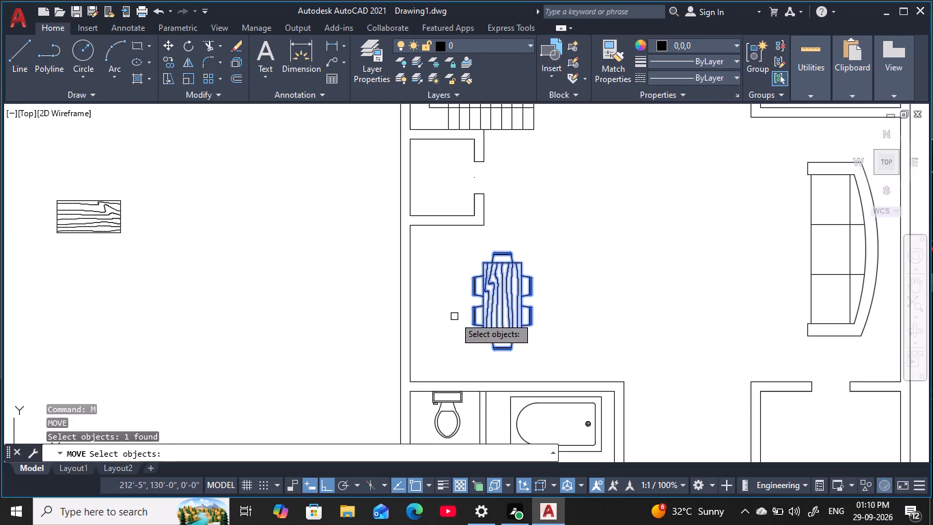
key("space")
left_click(501, 305)
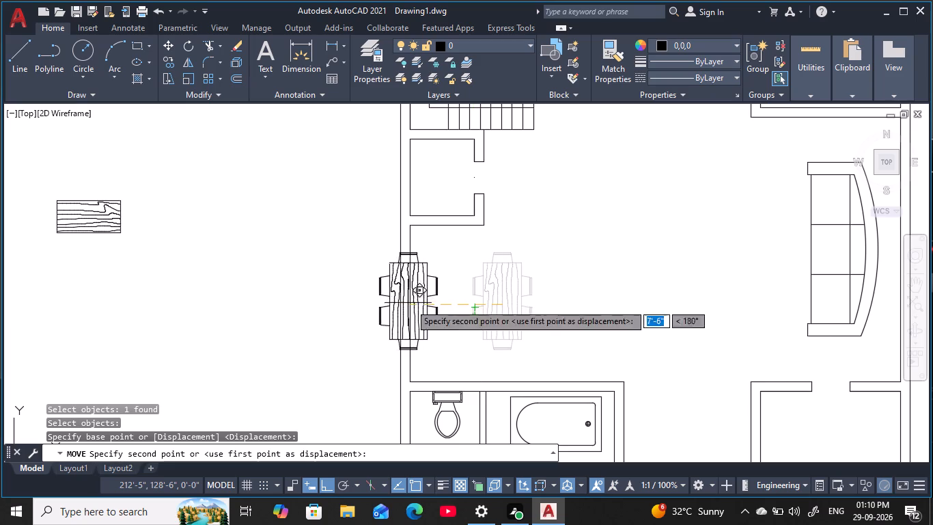
left_click(470, 302)
key("Escape")
key("Escape")
key("Escape")
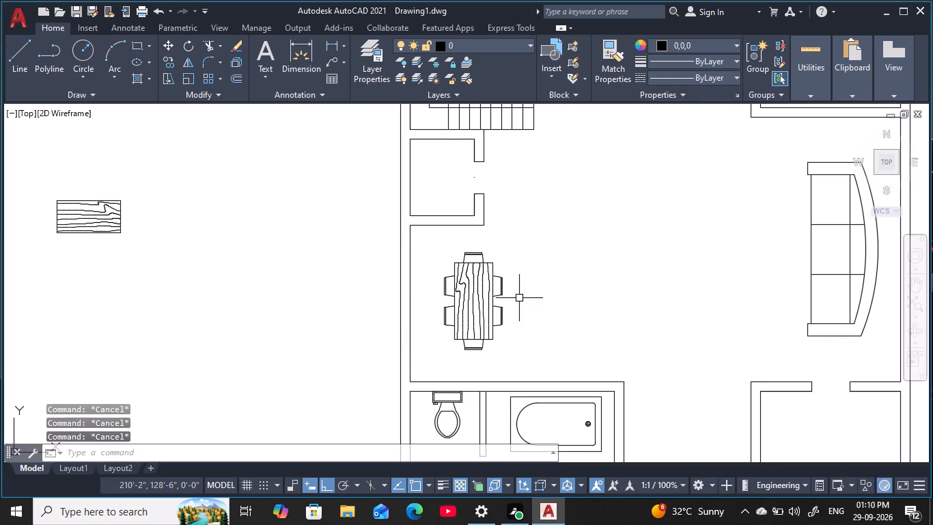
Rotate the wood-grained table outside the plan's west side by 90° so it runs north-south.
scroll(519, 298, "down", 1)
key("Escape")
key("Escape")
middle_click_drag(581, 259, 553, 269)
key("Escape")
scroll(576, 278, "down", 1)
key("Escape")
key("Escape")
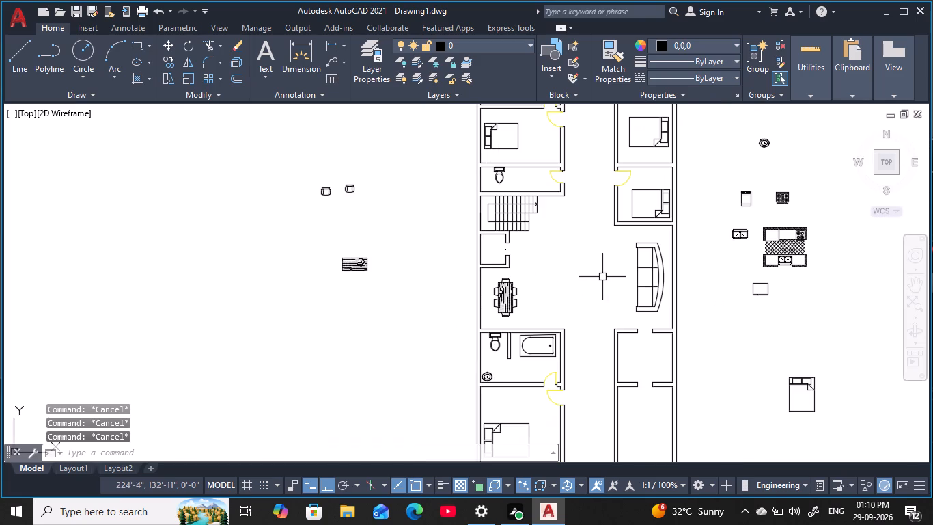
key("Escape")
left_click(349, 267)
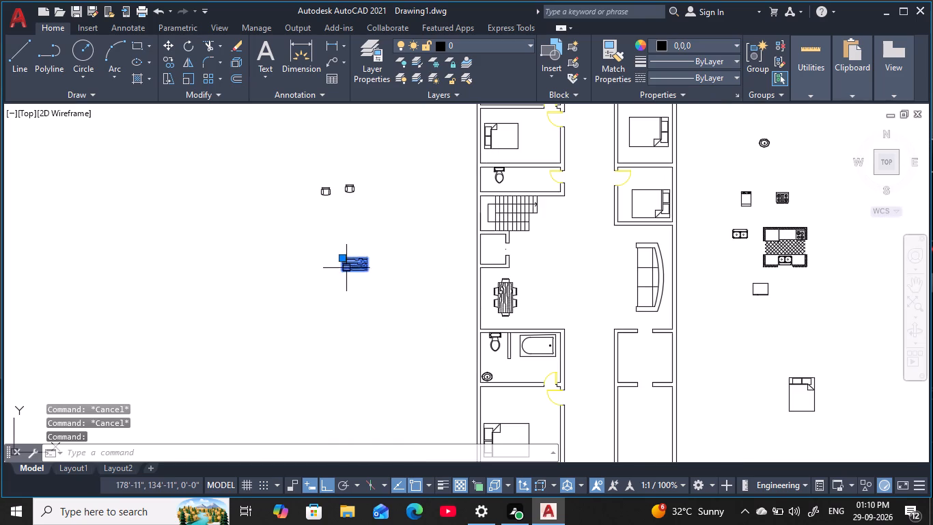
type("RO")
key("space")
left_click(367, 267)
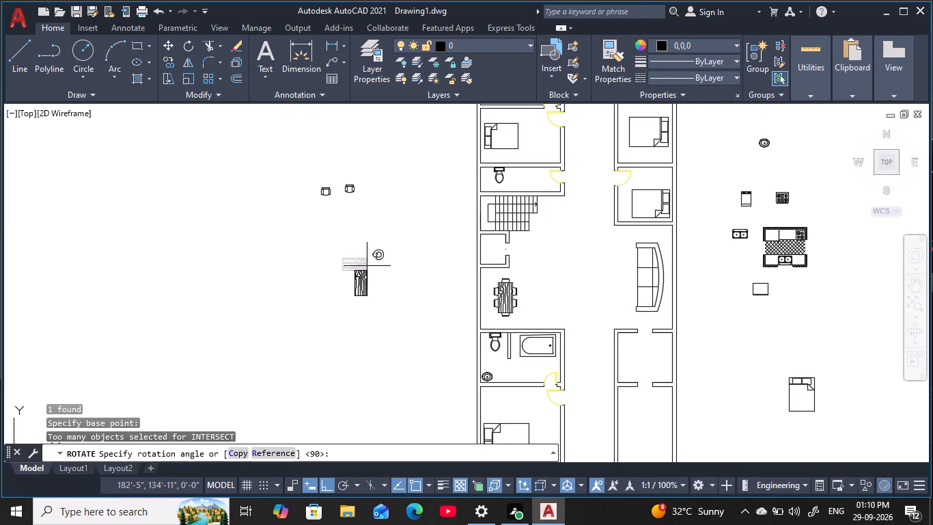
left_click(365, 237)
key("Escape")
key("Escape")
key("Escape")
key("Escape")
key("Escape")
key("Escape")
Move the rotated wood-grained table into the hall with Ortho off, placing it just west of the sofa.
left_click(372, 304)
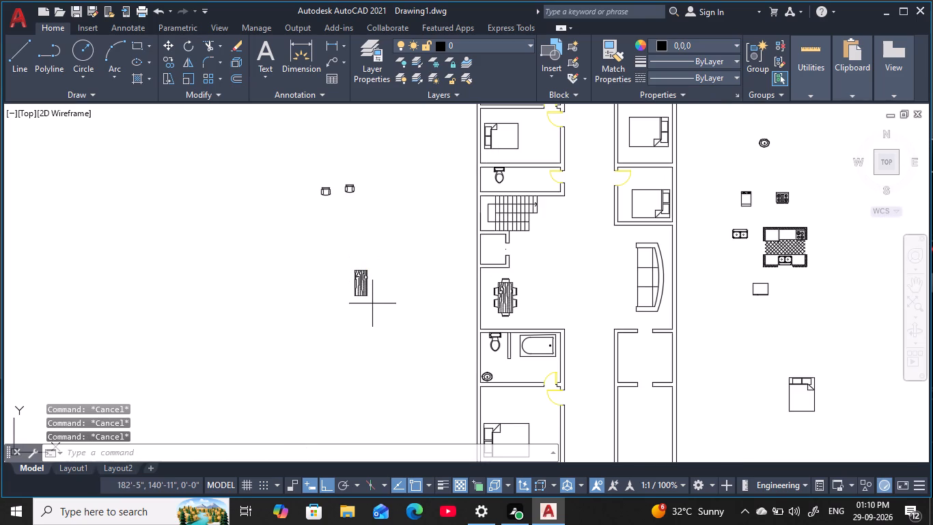
left_click(341, 261)
type("M")
key("space")
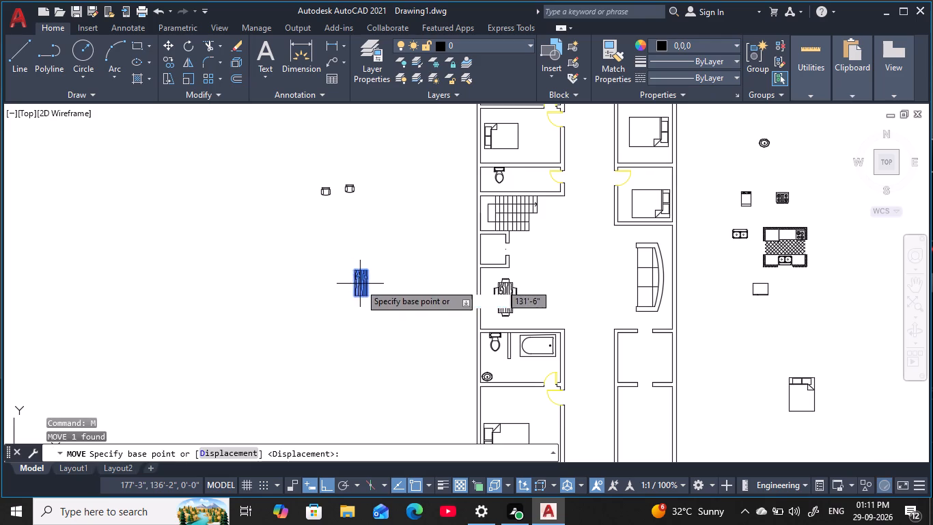
left_click(360, 284)
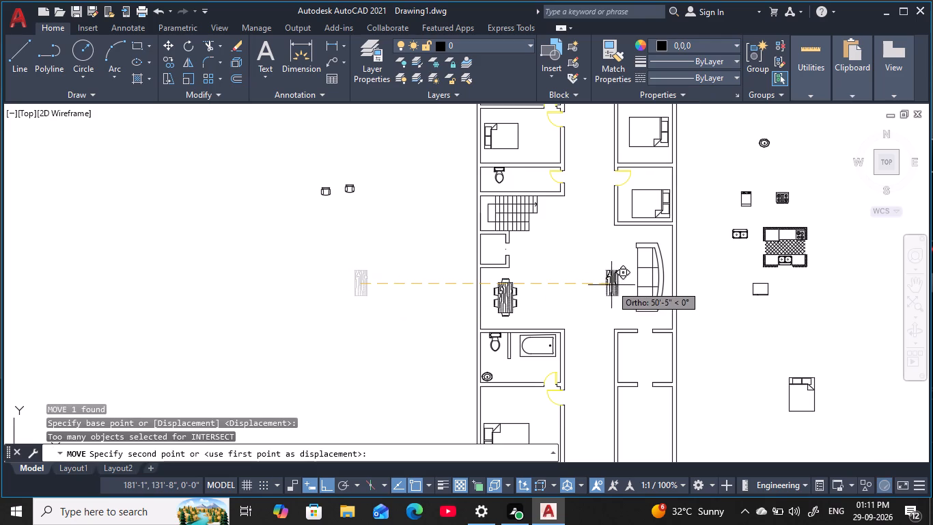
key("F8")
scroll(621, 282, "up", 2)
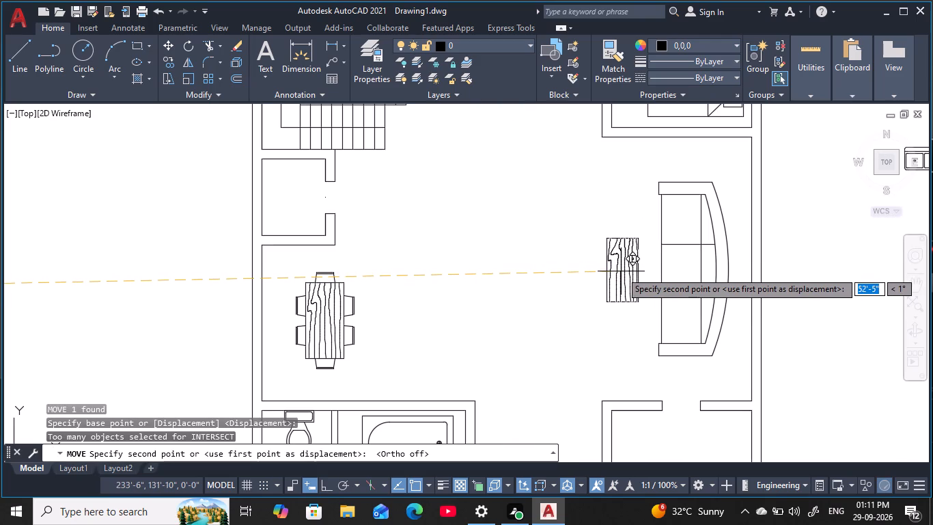
left_click(621, 271)
key("Escape")
key("Escape")
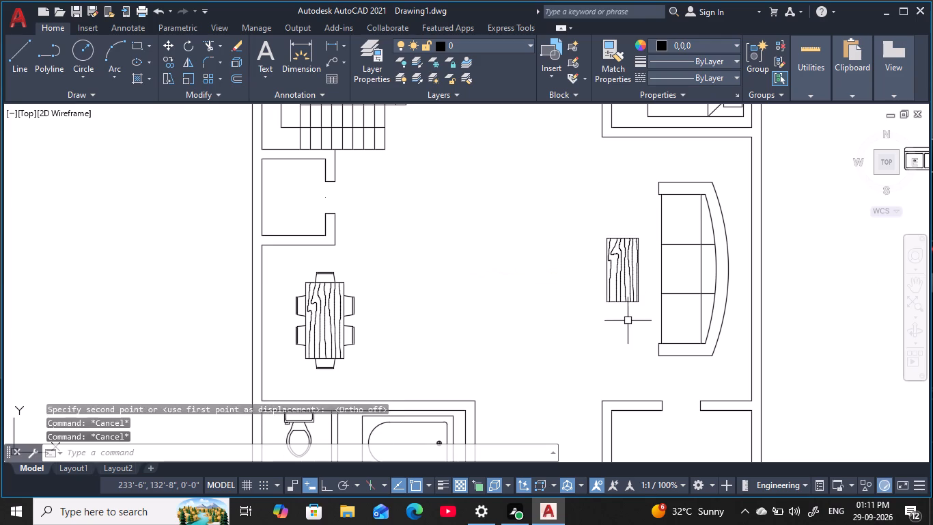
key("Escape")
key("Escape")
key("Escape")
Scale the wood-grained table beside the sofa up to about 1.5 times its size, using a base point near its centre.
type("SC")
key("space")
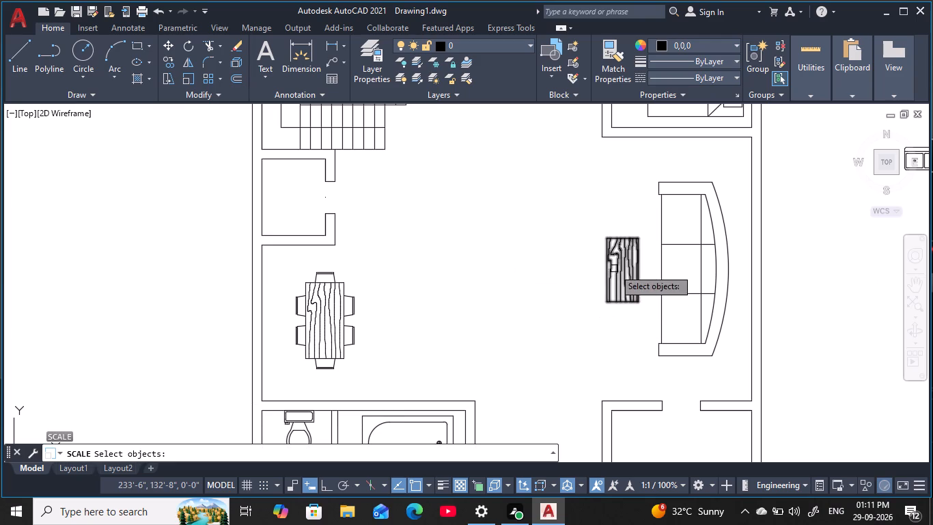
left_click(617, 266)
key("space")
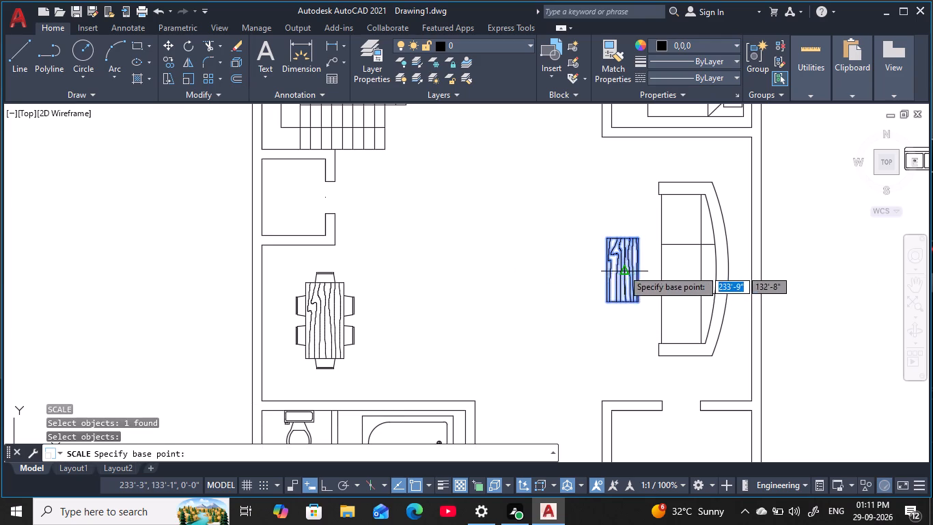
left_click(623, 269)
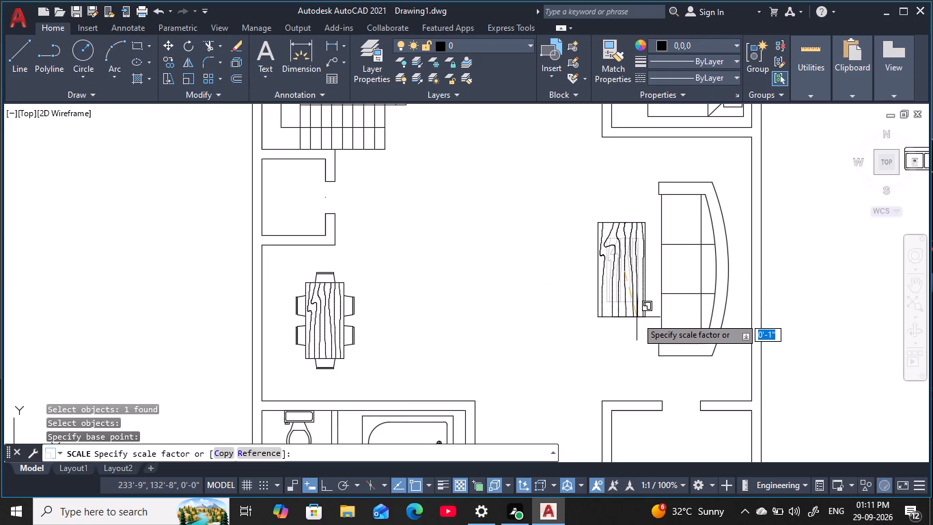
left_click(637, 317)
key("Escape")
key("Escape")
scroll(516, 312, "down", 1)
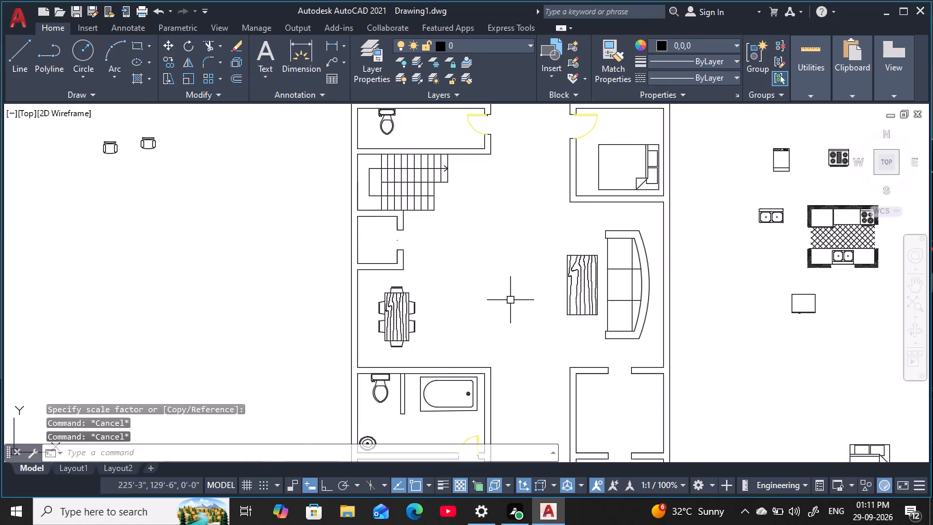
key("Escape")
key("Escape")
Move the eastern of the two loose armchairs outside the plan into the hall, just north of the wood-grained table.
middle_click_drag(508, 295, 547, 294)
key("Escape")
key("Escape")
key("Escape")
left_click(186, 145)
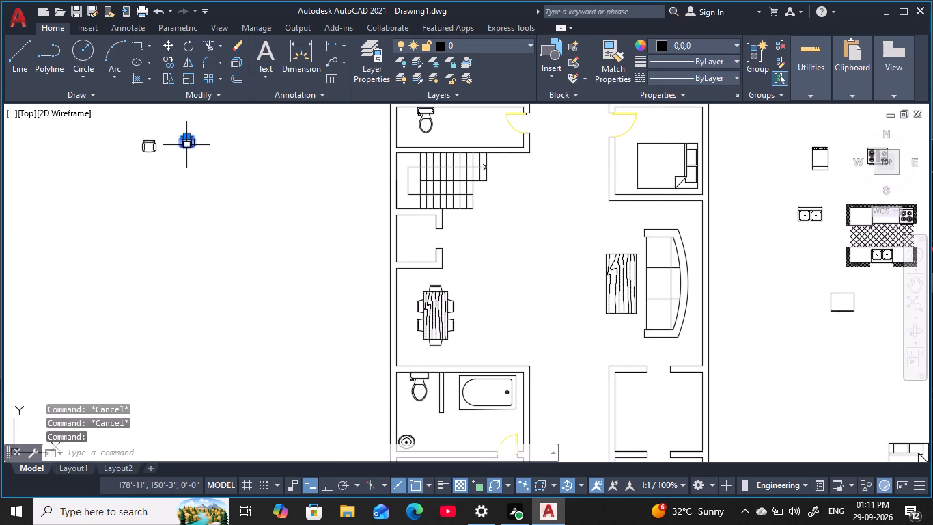
key("m")
key("space")
left_click(193, 149)
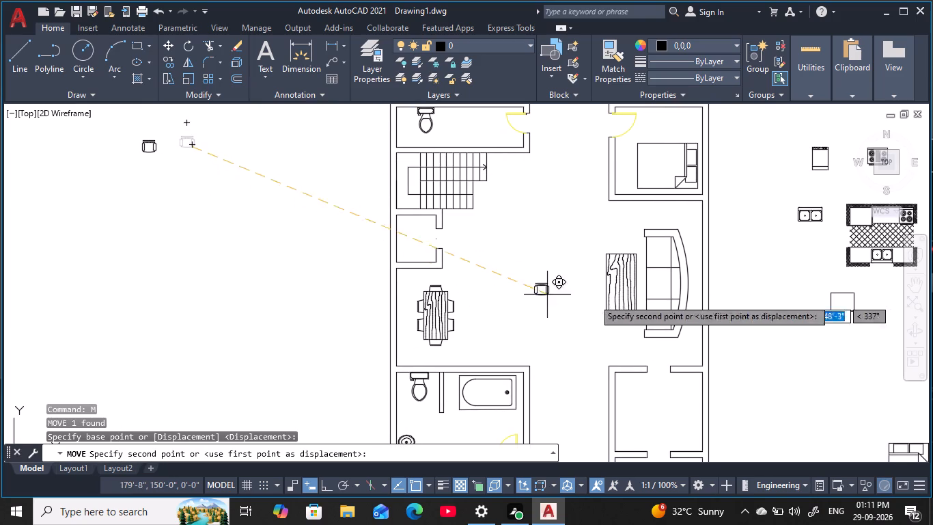
scroll(629, 248, "up", 2)
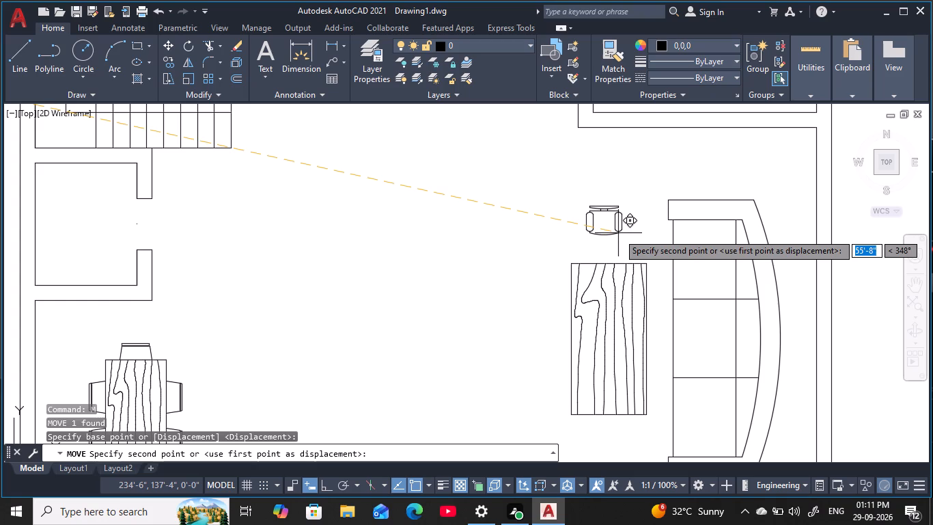
left_click(618, 233)
key("Escape")
key("Escape")
key("Escape")
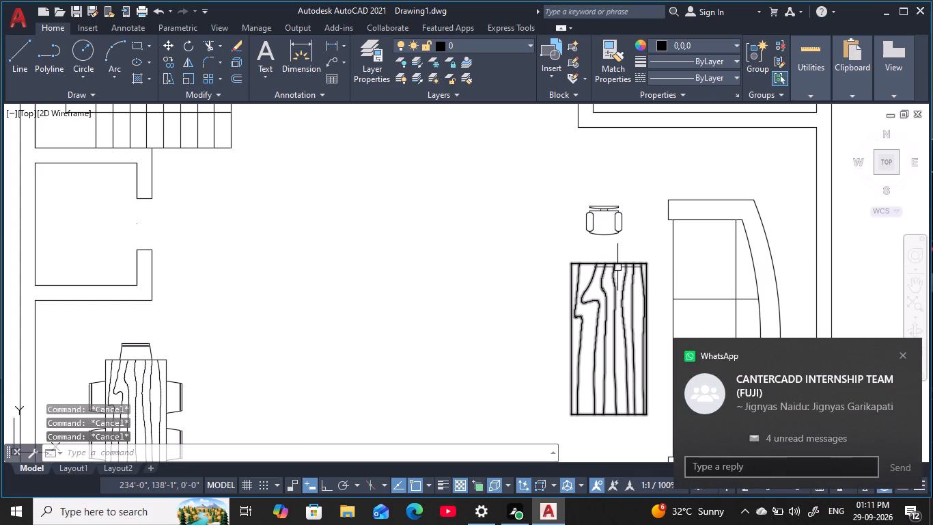
key("Escape")
key("Escape")
key("Escape")
key("Escape")
key("Escape")
key("Escape")
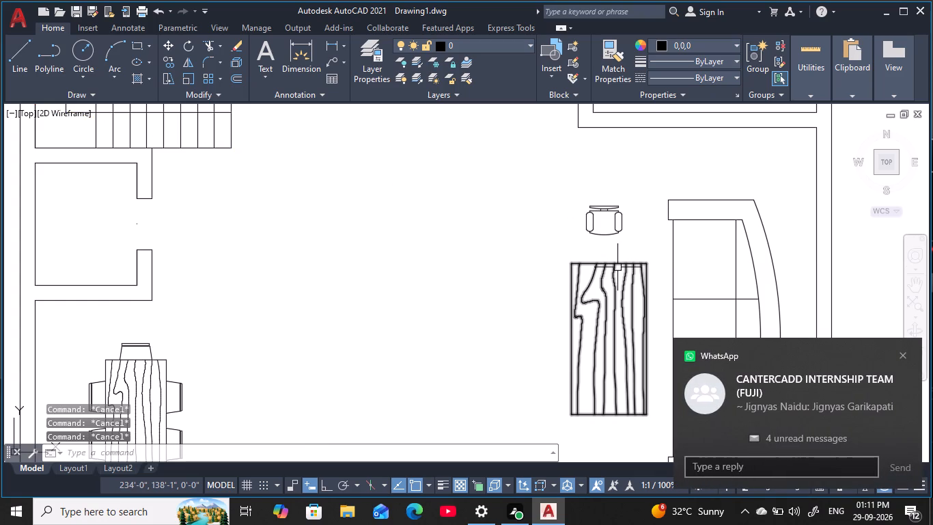
Scale the armchair north of the wood-grained table up to about 1.9 times its size, from a base point on its backrest.
type("SC")
key("space")
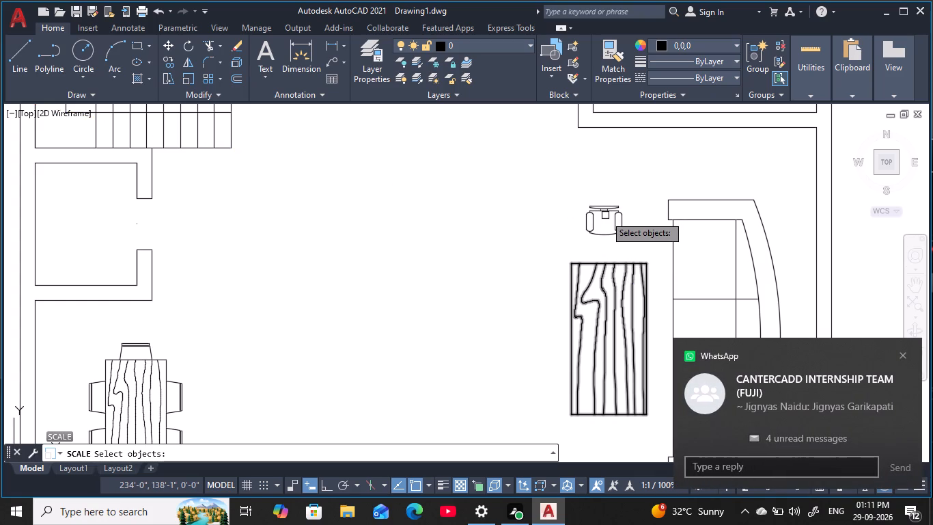
left_click(606, 207)
key("space")
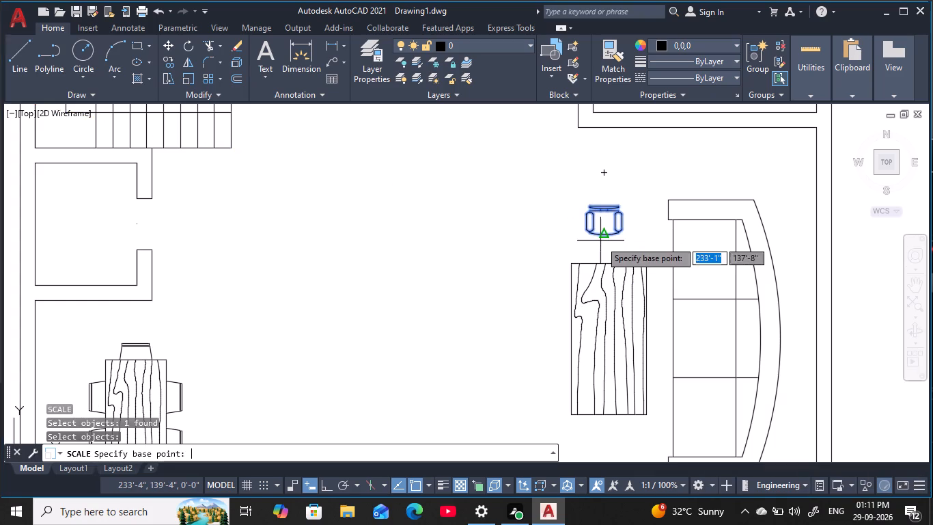
left_click(606, 207)
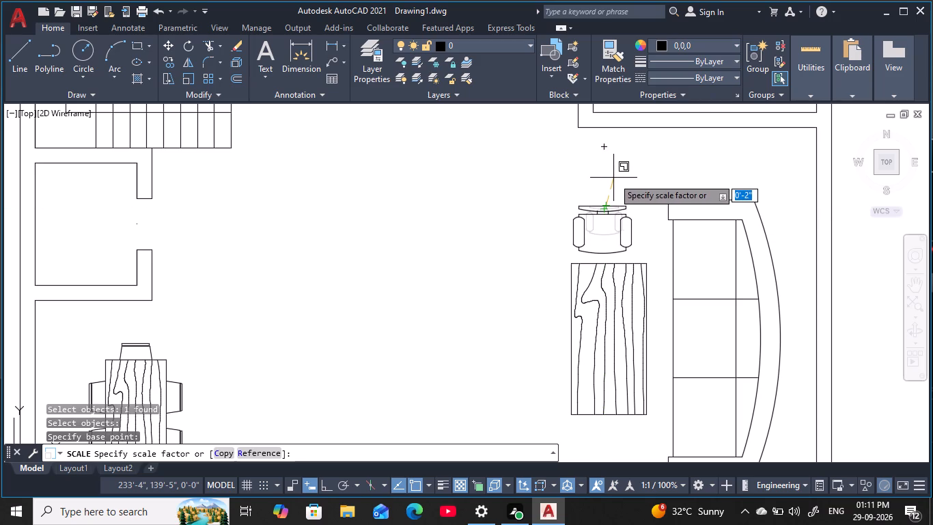
left_click(617, 174)
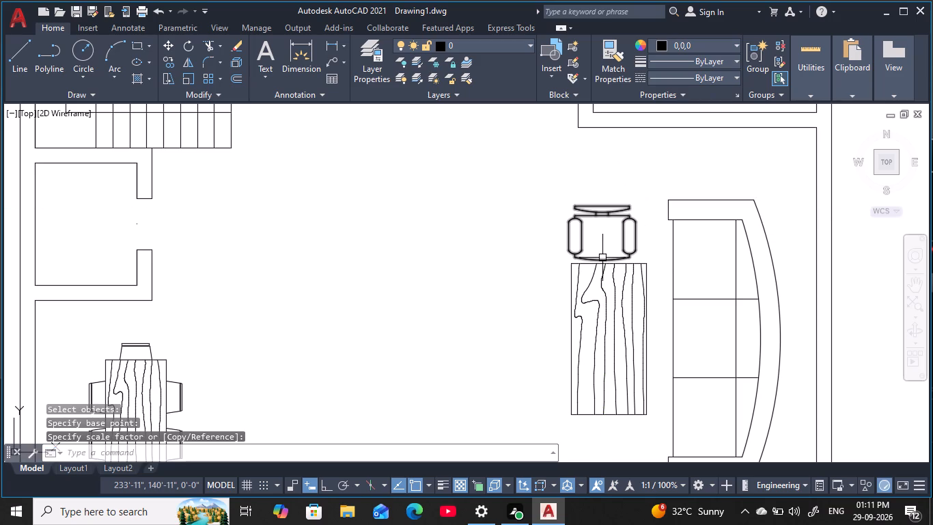
Move the enlarged armchair slightly north, leaving a small gap between it and the wood-grained table.
key("m")
key("space")
left_click(604, 258)
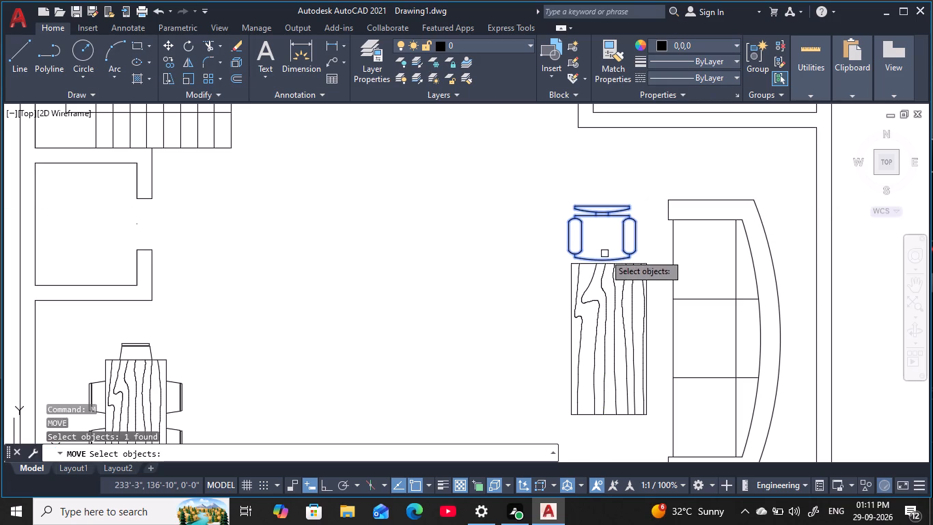
key("space")
left_click(606, 207)
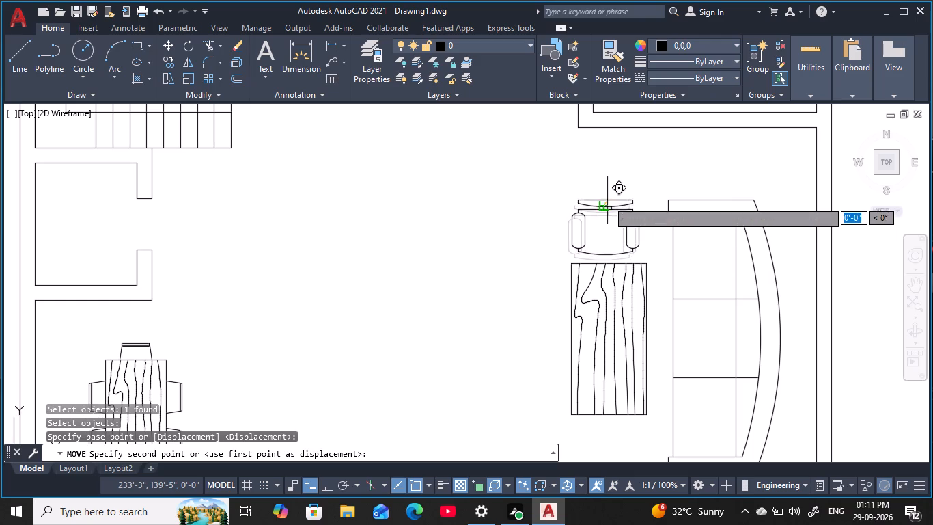
left_click(607, 193)
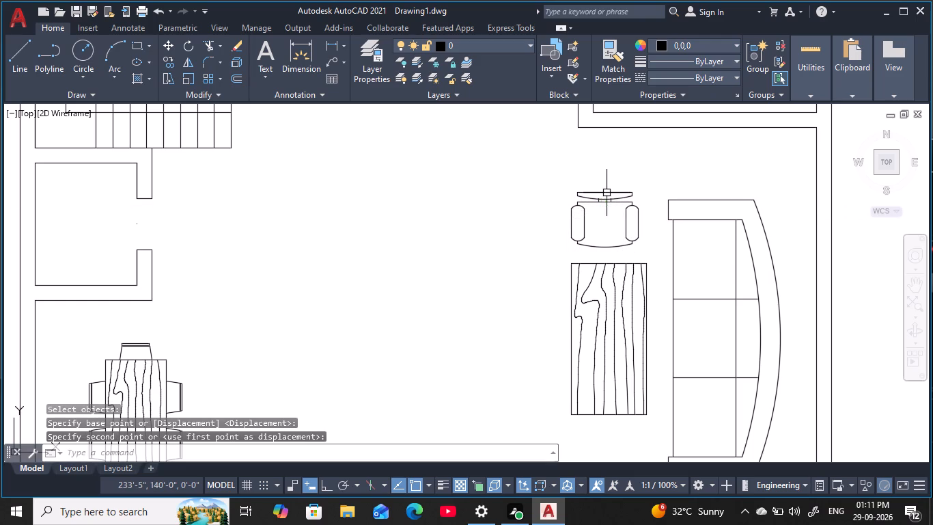
Copy the enlarged armchair into the open middle of the hall, between the dining table and the wood-grained table.
middle_click_drag(607, 316, 594, 262)
scroll(594, 262, "down", 2)
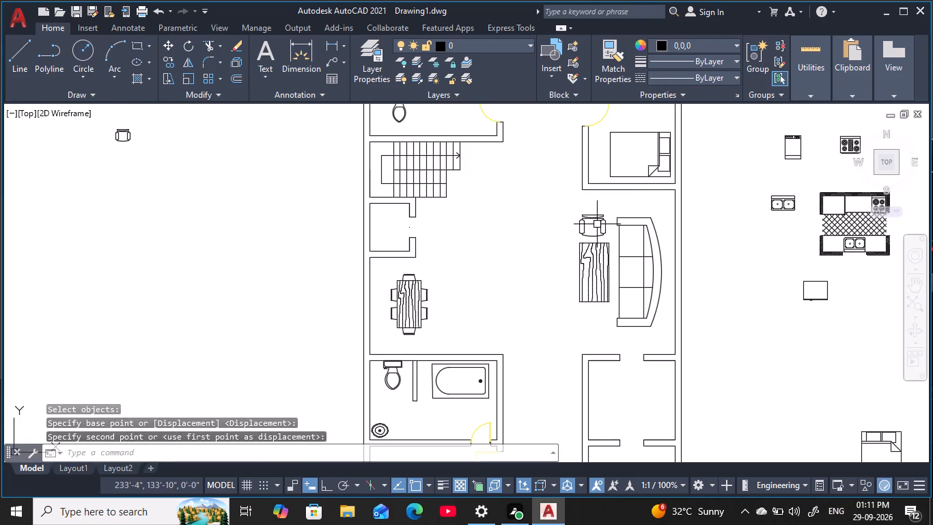
left_click(598, 217)
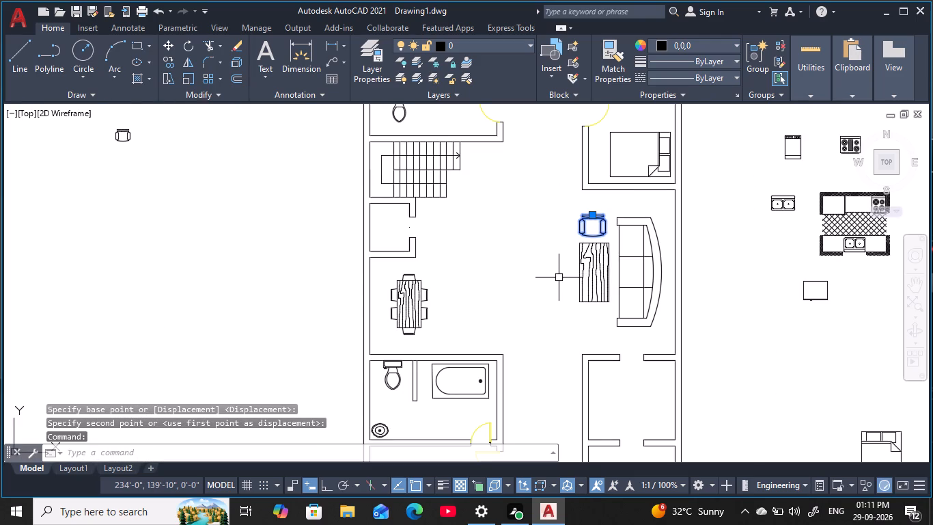
type("CO")
key("space")
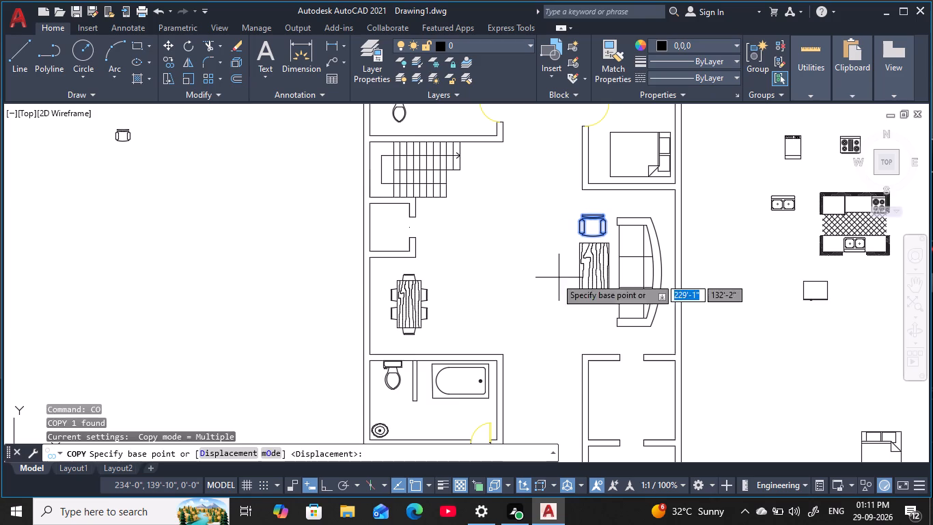
left_click(600, 217)
left_click(524, 286)
key("Escape")
key("Escape")
key("Escape")
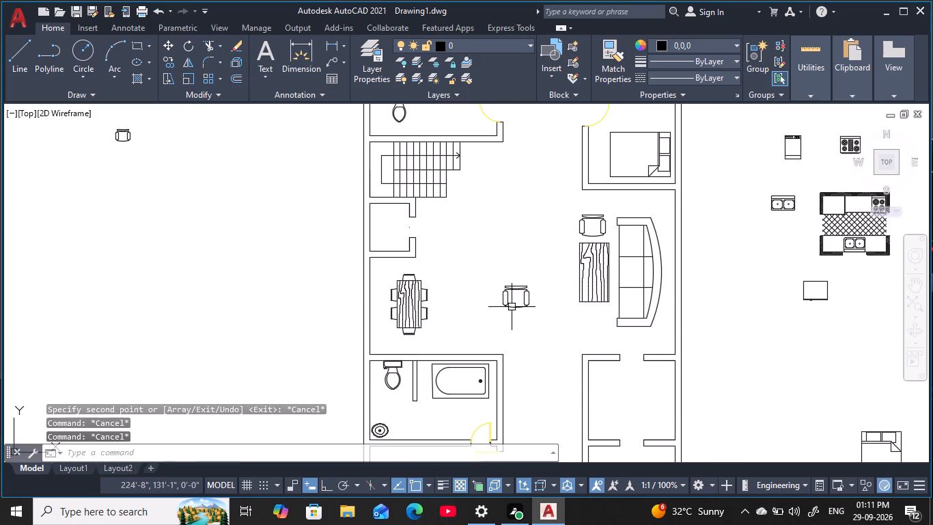
key("Escape")
key("Escape")
key("Escape")
key("Escape")
Rotate the copied armchair by 180° about its backrest with Ortho on, so its back faces south.
left_click(509, 295)
type("RO")
key("space")
key("F8")
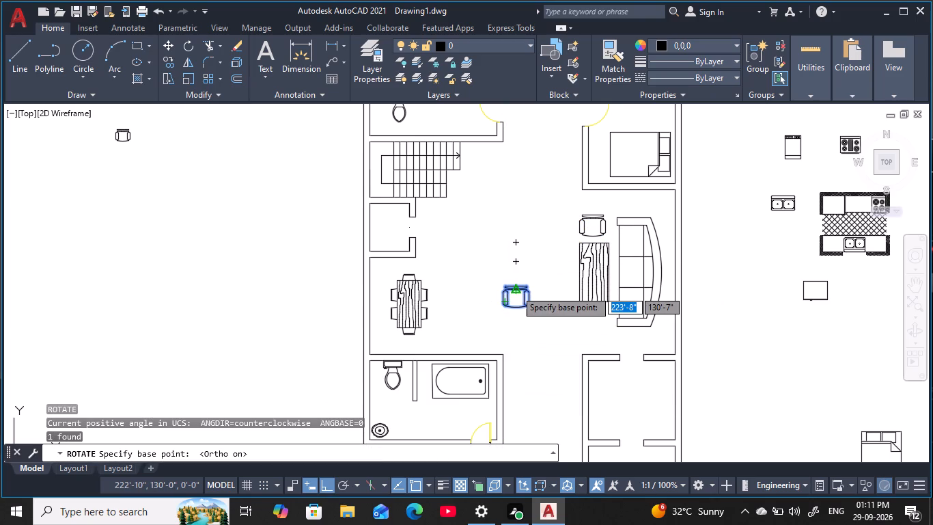
left_click(516, 288)
left_click(462, 293)
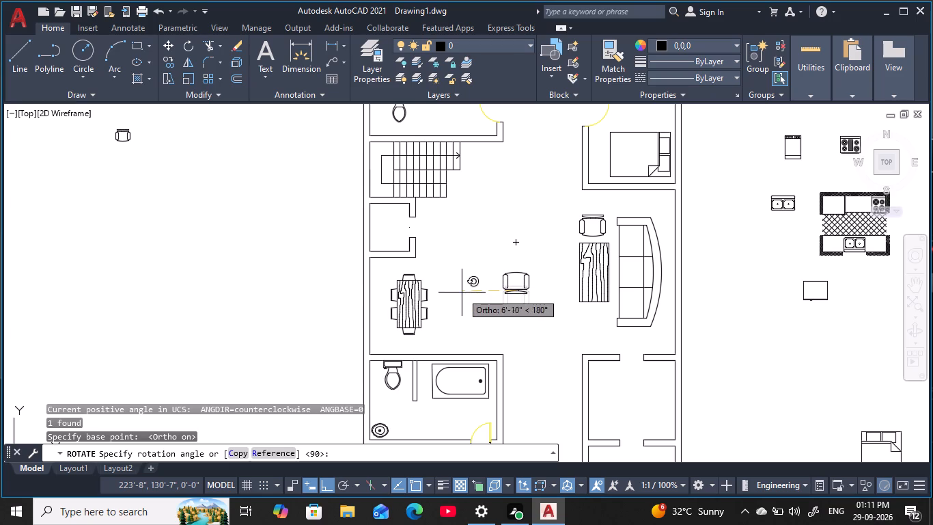
key("Escape")
key("Escape")
key("Escape")
key("Escape")
key("Escape")
key("Escape")
Move the rotated armchair to just south of the wood-grained table beside the sofa, with Ortho off and a small gap between them.
left_click(535, 310)
left_click(501, 266)
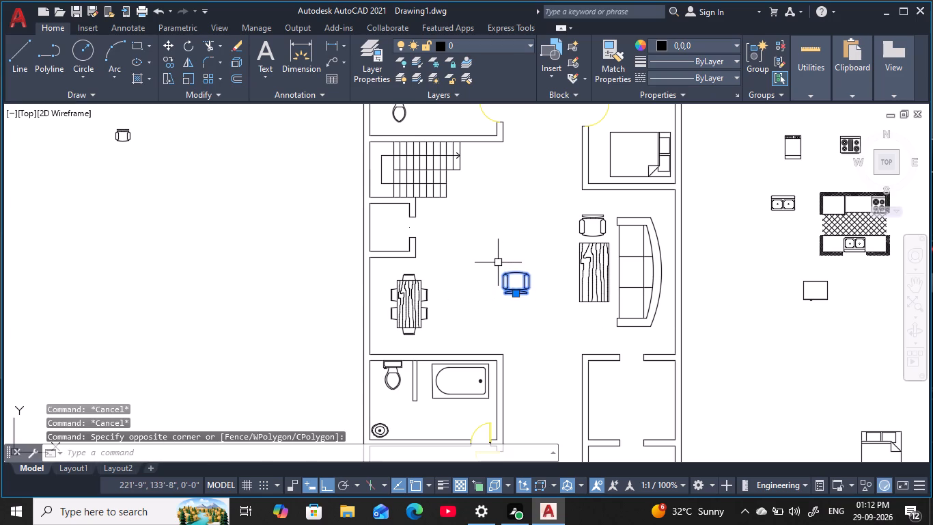
type("M")
key("space")
left_click(517, 292)
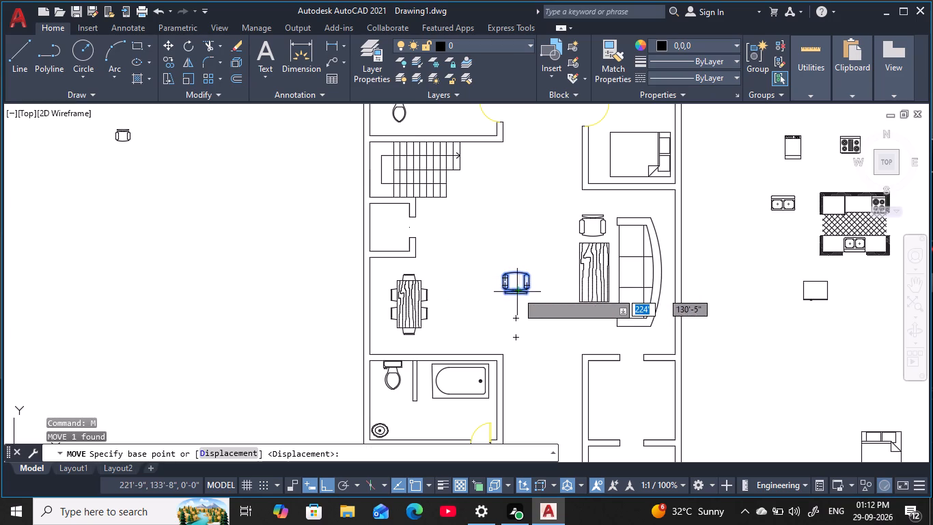
key("F8")
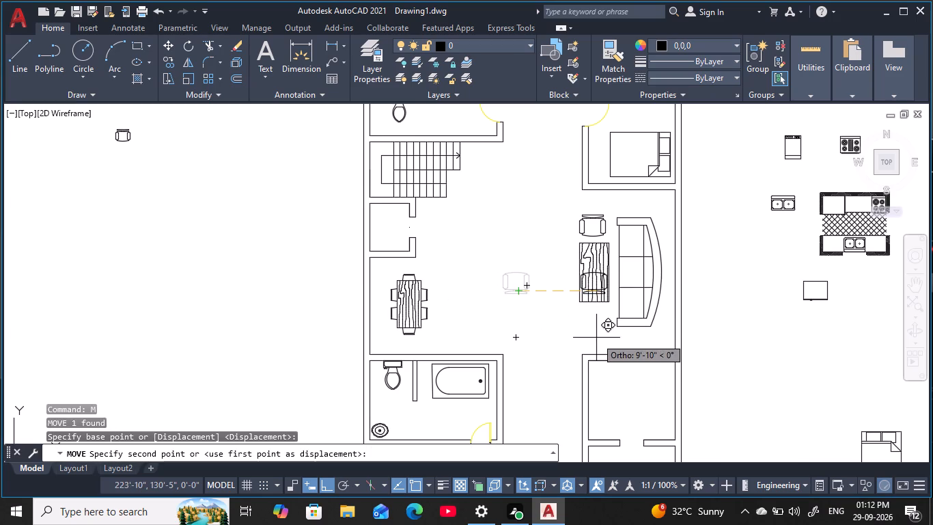
scroll(596, 334, "up", 2)
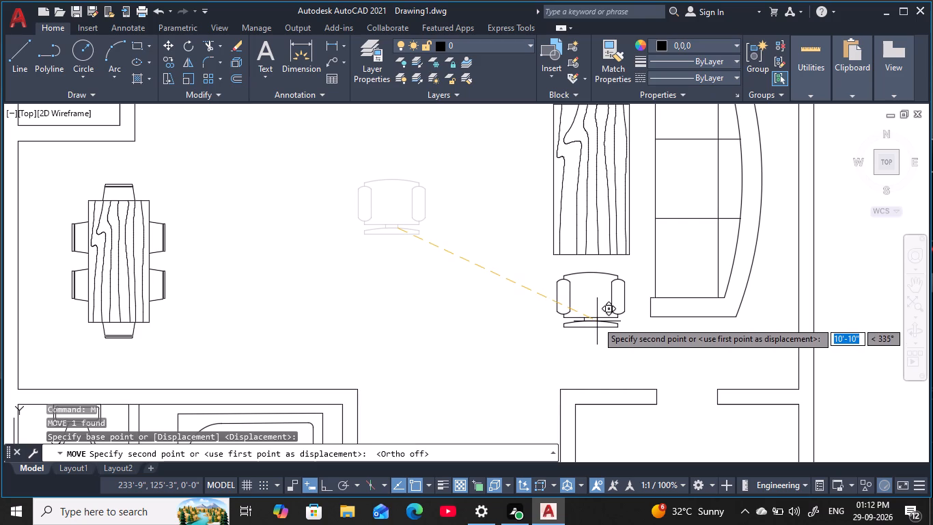
left_click(600, 321)
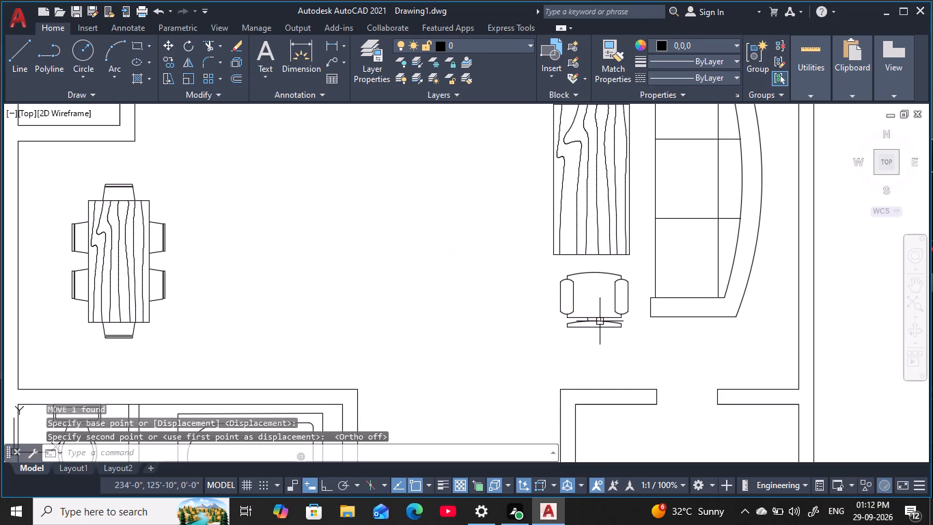
key("Escape")
key("Escape")
key("Escape")
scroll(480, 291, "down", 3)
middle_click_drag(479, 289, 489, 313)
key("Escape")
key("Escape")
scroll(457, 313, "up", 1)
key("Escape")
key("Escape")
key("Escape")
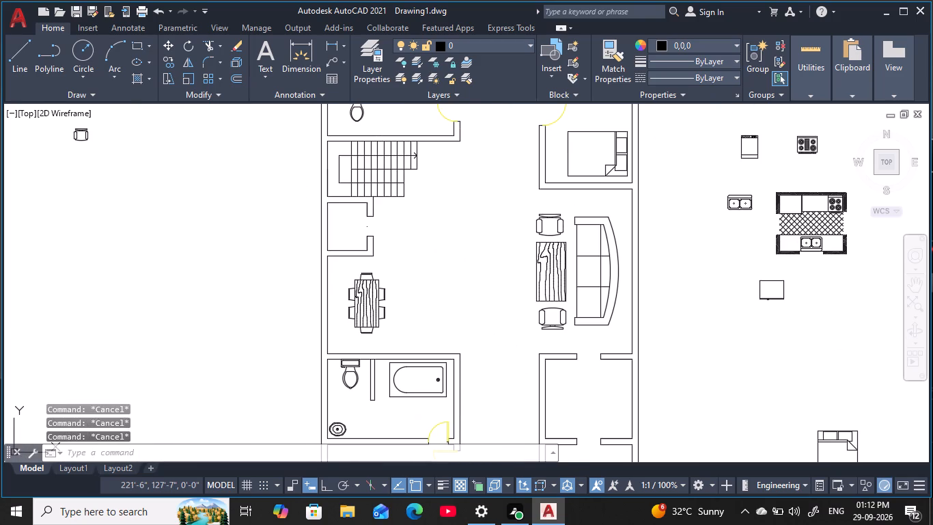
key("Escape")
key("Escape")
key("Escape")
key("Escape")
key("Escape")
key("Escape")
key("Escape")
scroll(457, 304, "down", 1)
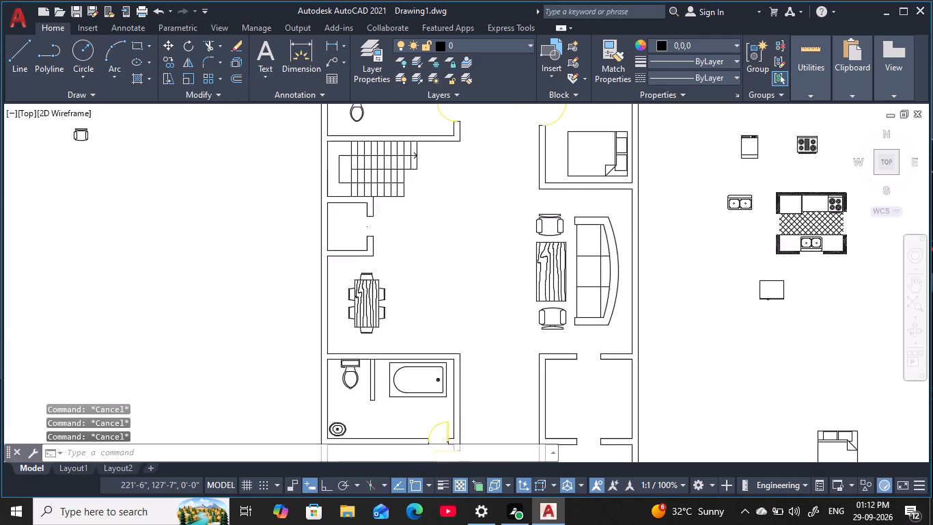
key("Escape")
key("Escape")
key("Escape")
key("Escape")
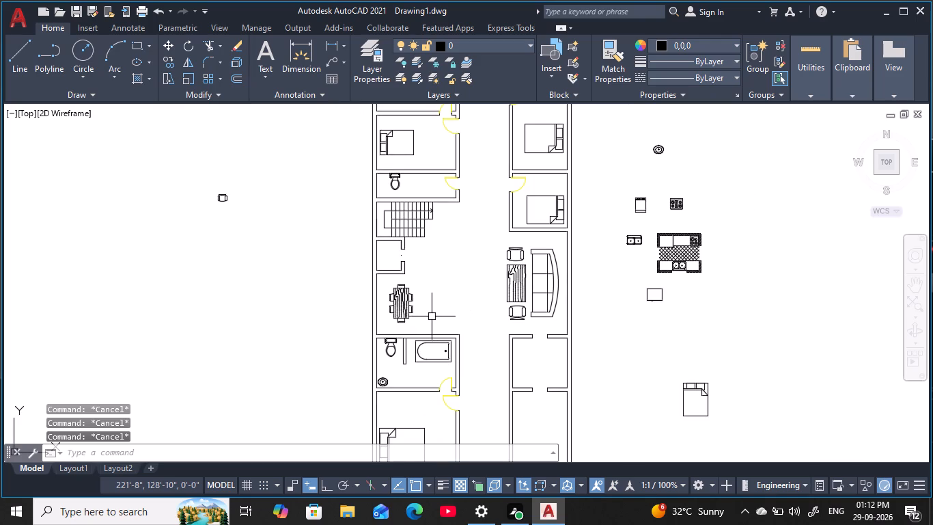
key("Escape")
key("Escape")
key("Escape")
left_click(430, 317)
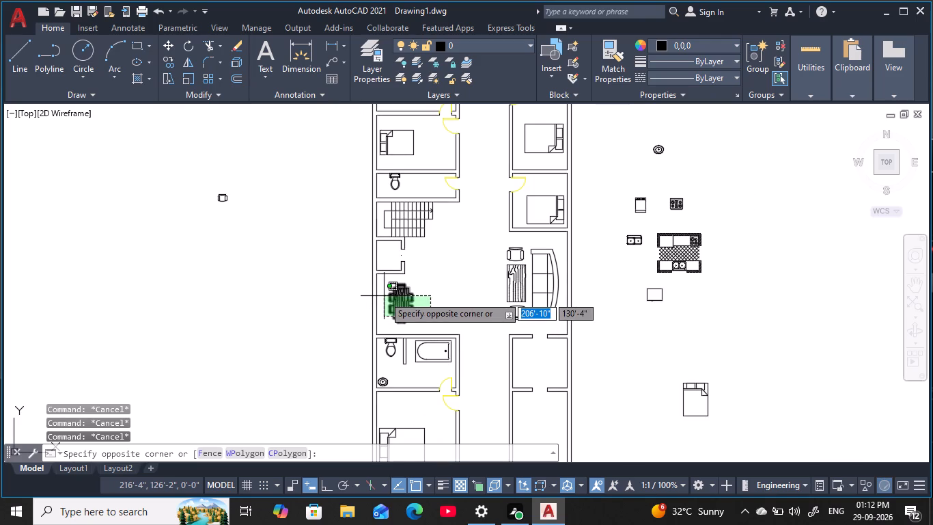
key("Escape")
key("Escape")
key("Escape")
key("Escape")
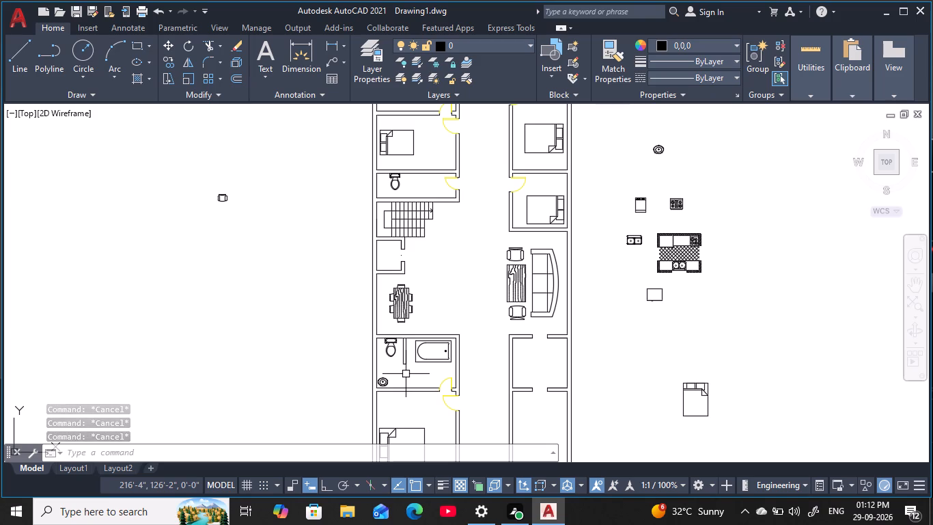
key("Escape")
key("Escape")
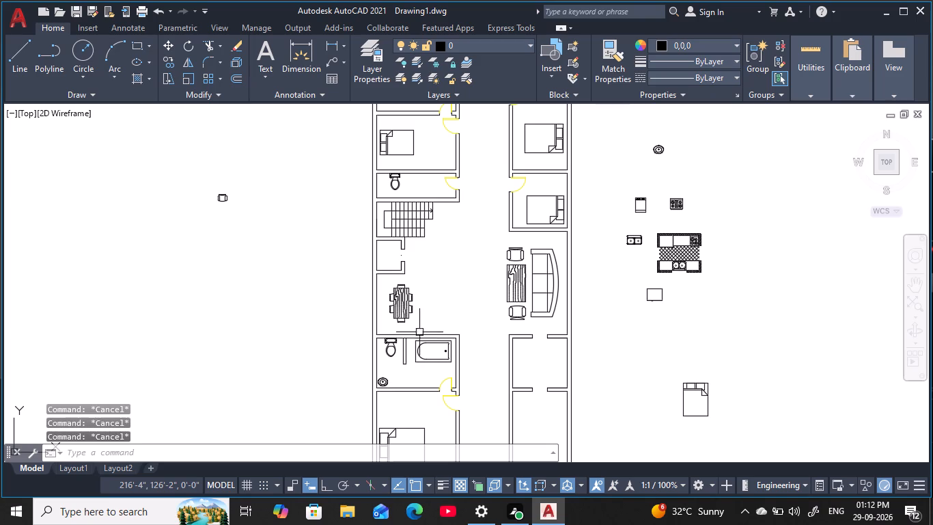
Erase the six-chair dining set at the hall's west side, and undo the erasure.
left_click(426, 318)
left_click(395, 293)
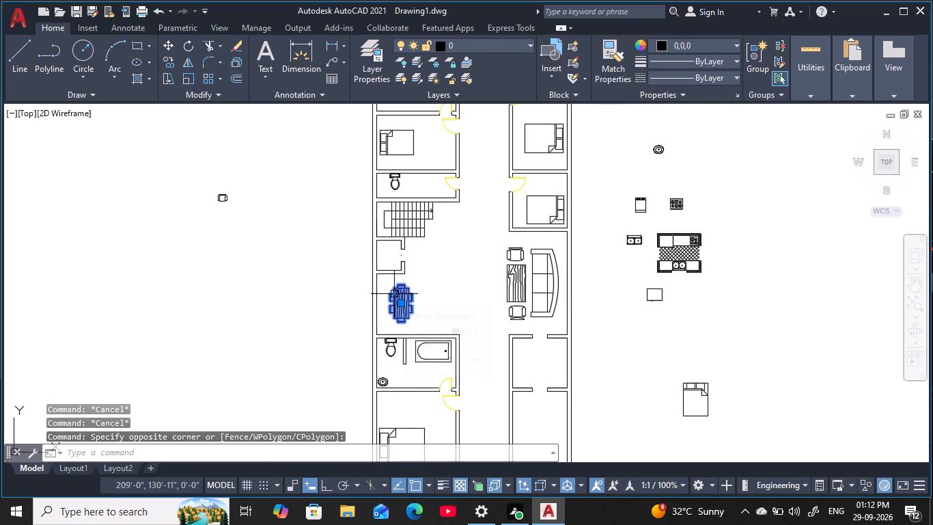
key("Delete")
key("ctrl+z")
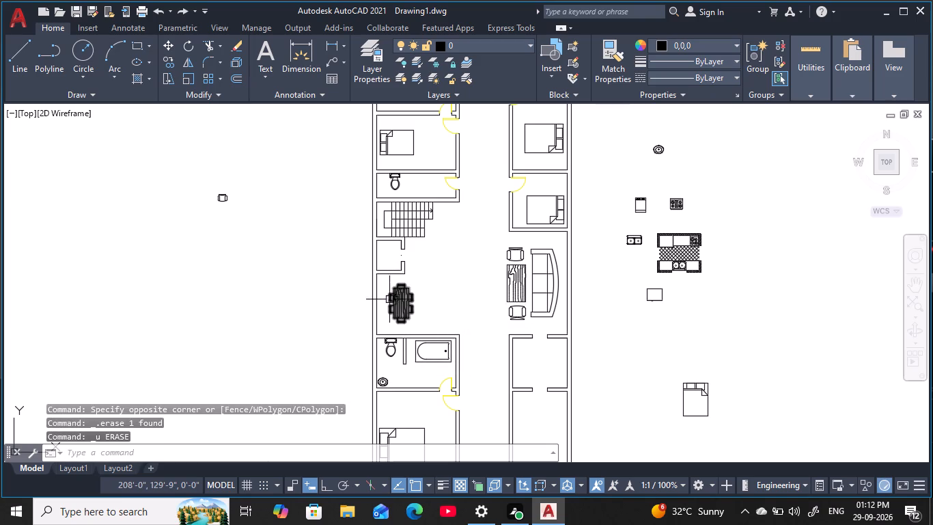
Move the six-chair dining set from the hall's west side into the small room directly south of the sofa area.
left_click(398, 312)
key("m")
key("space")
left_click(396, 310)
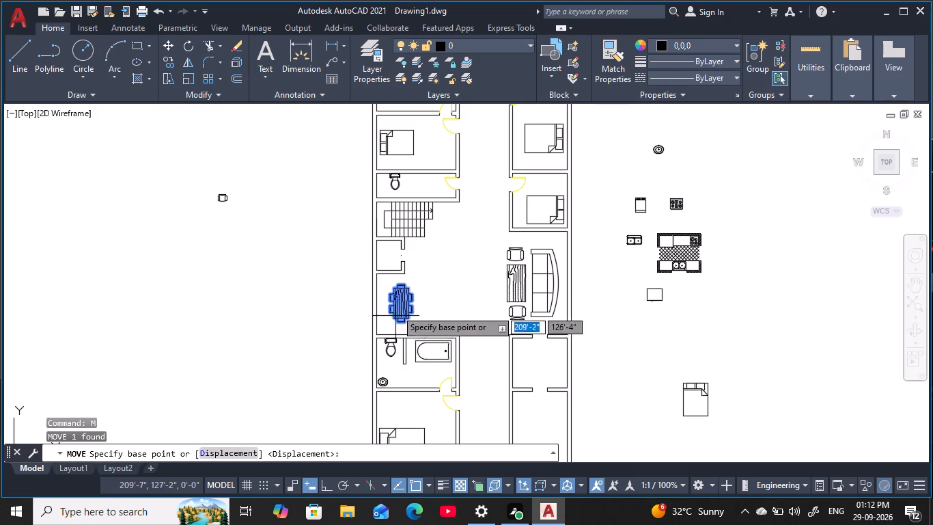
scroll(533, 379, "up", 1)
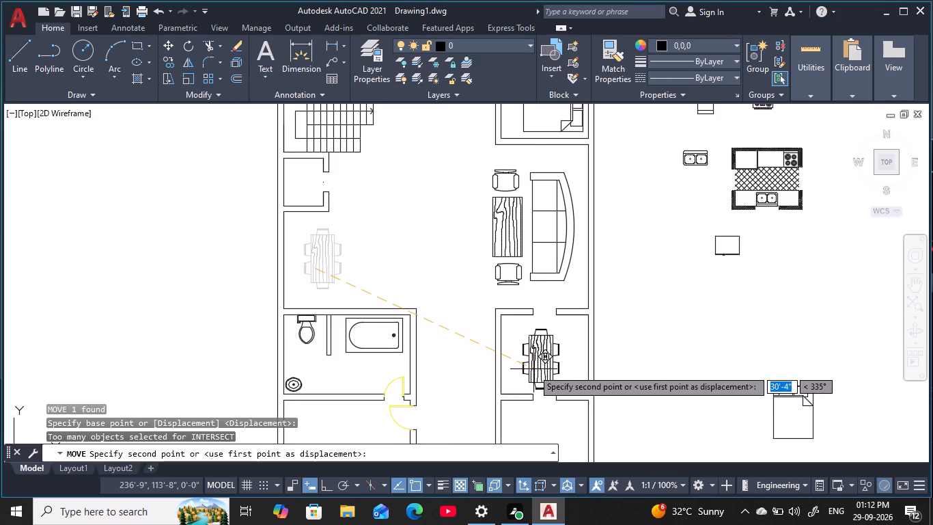
left_click(535, 368)
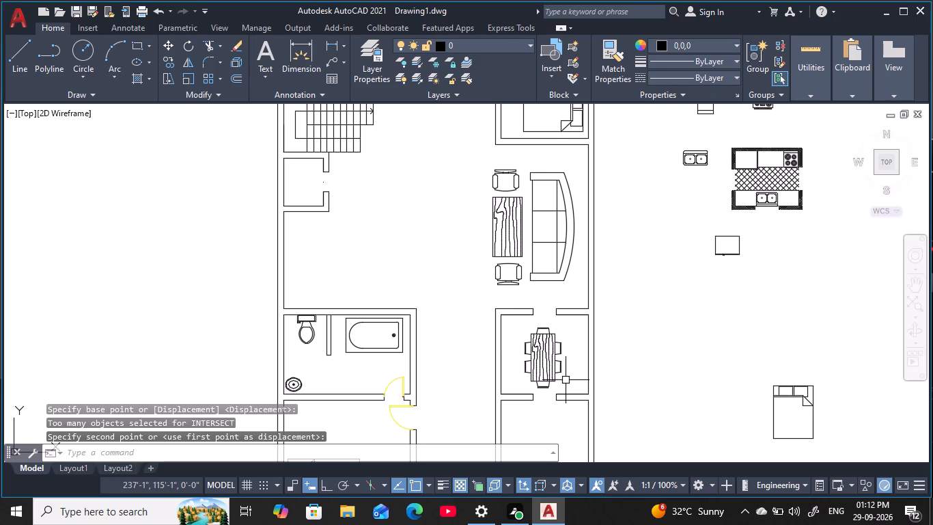
Rotate the dining set by 90° about a point on its east edge with Ortho on, so the table runs east-west.
type("RO")
key("space")
left_click(538, 358)
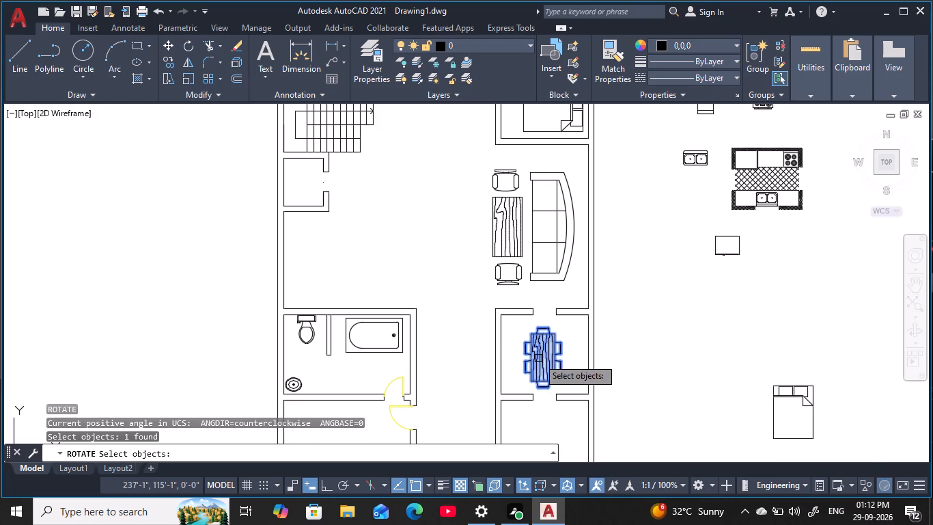
key("space")
left_click(554, 361)
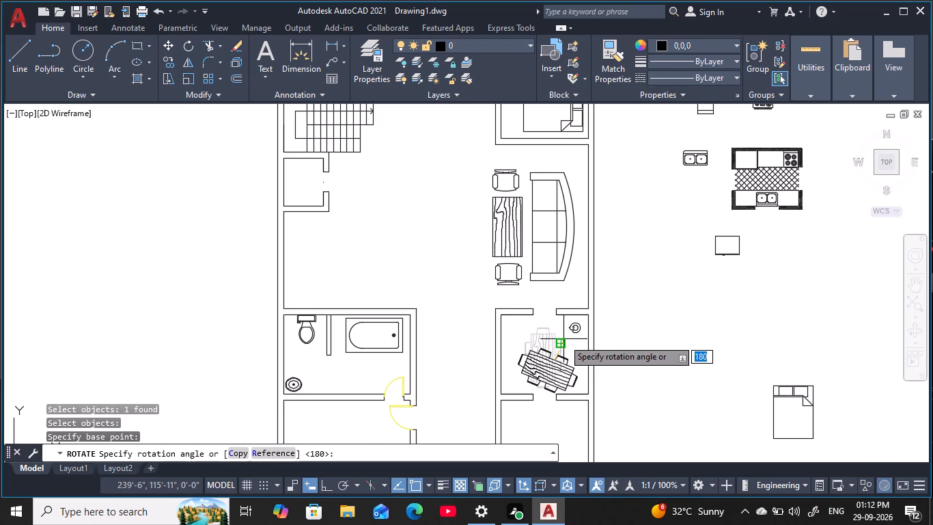
key("F8")
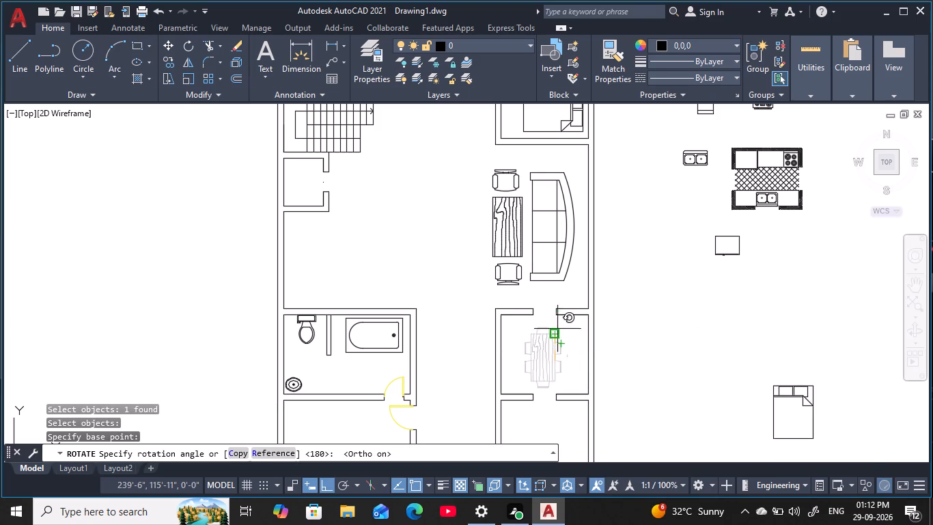
left_click(548, 307)
key("Escape")
key("Escape")
key("Escape")
key("Escape")
key("Escape")
Move the rotated dining set about 2'-6" north-northwest with Ortho off, centring it in the small room south of the sofa.
left_click(544, 376)
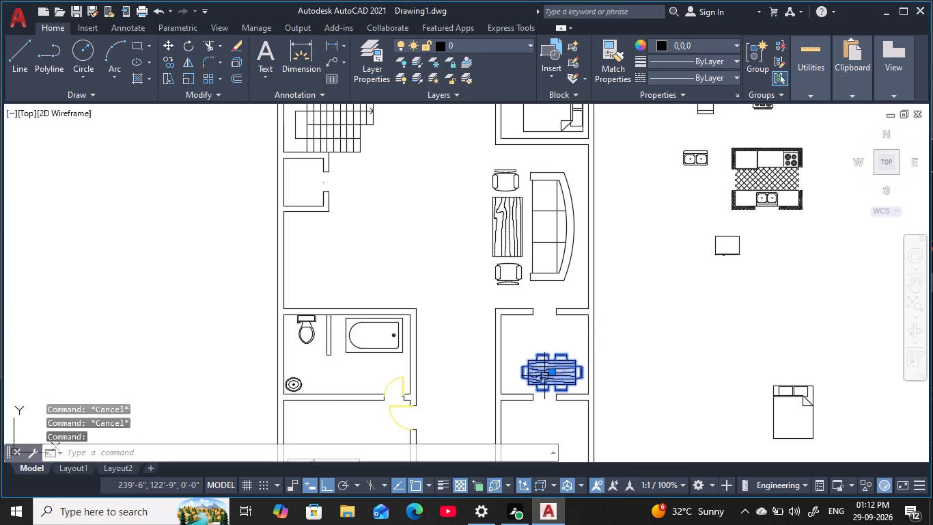
type("M")
key("space")
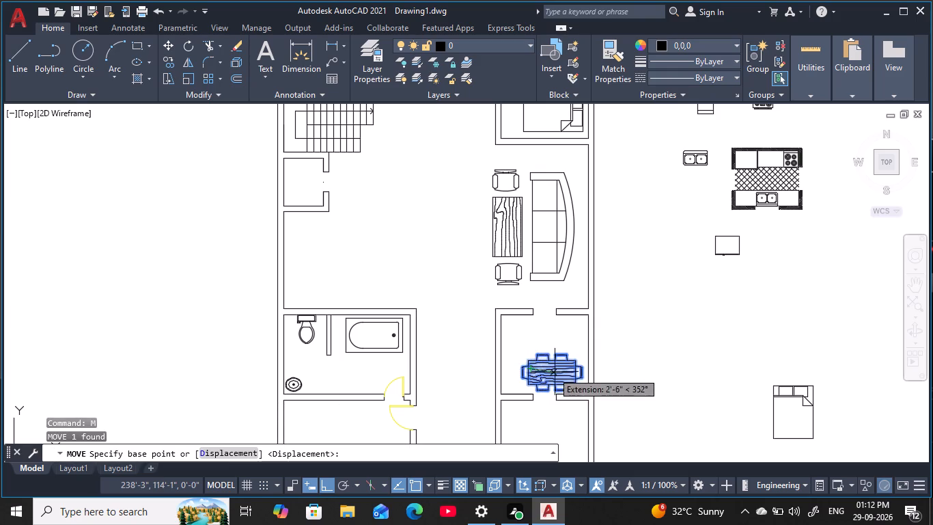
left_click(555, 372)
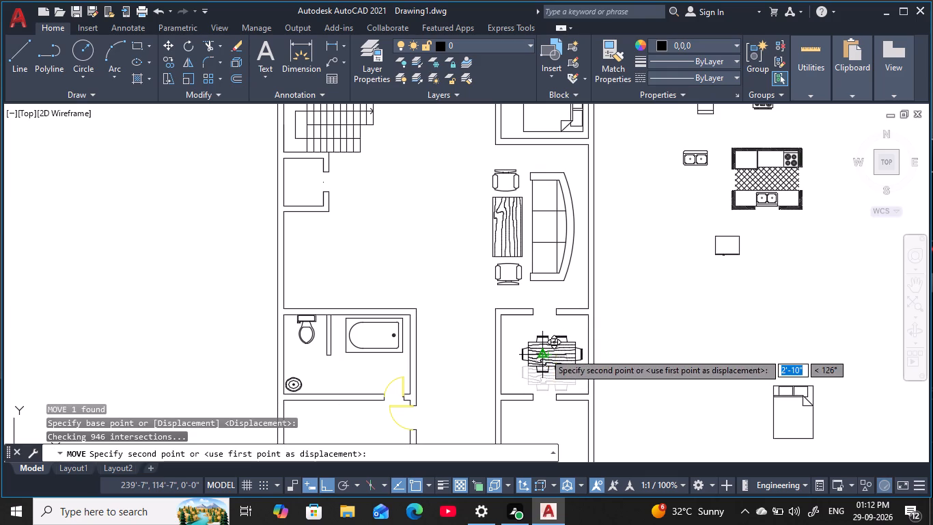
key("F8")
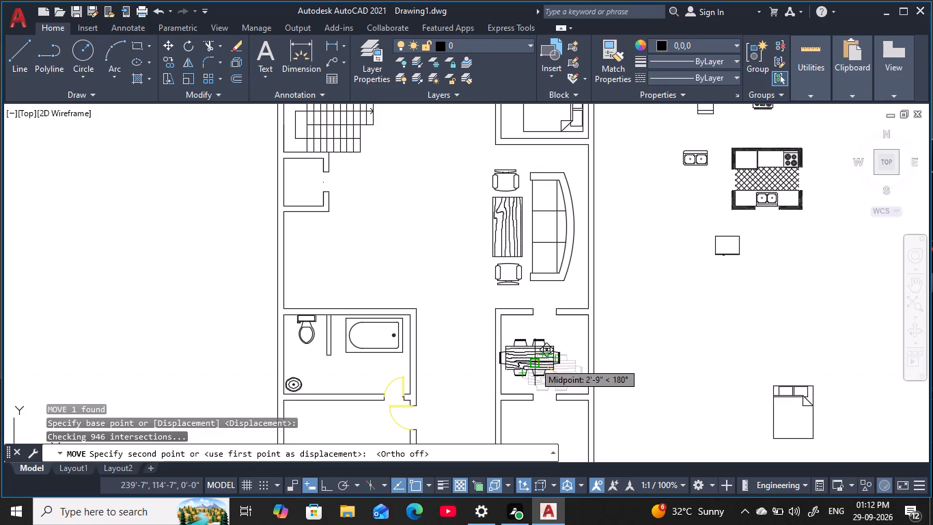
key("F8")
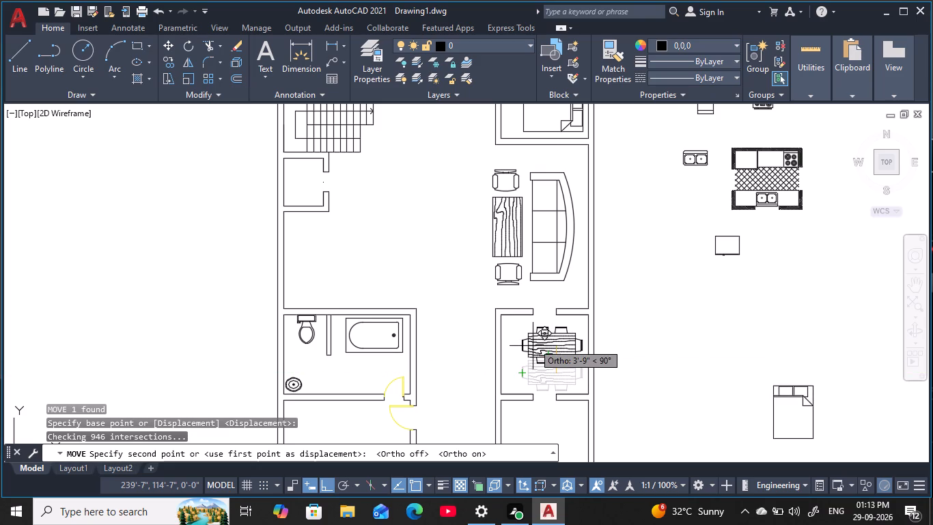
key("F8")
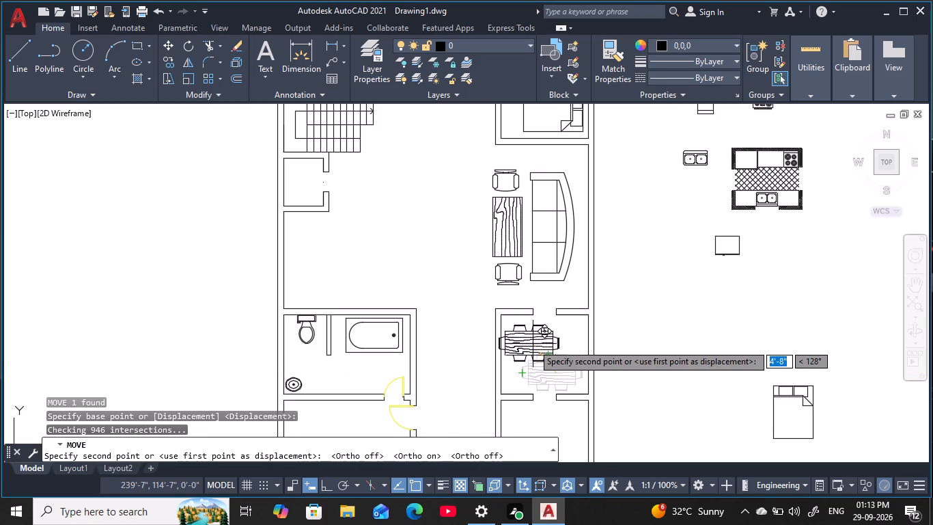
key("F8")
key("F8")
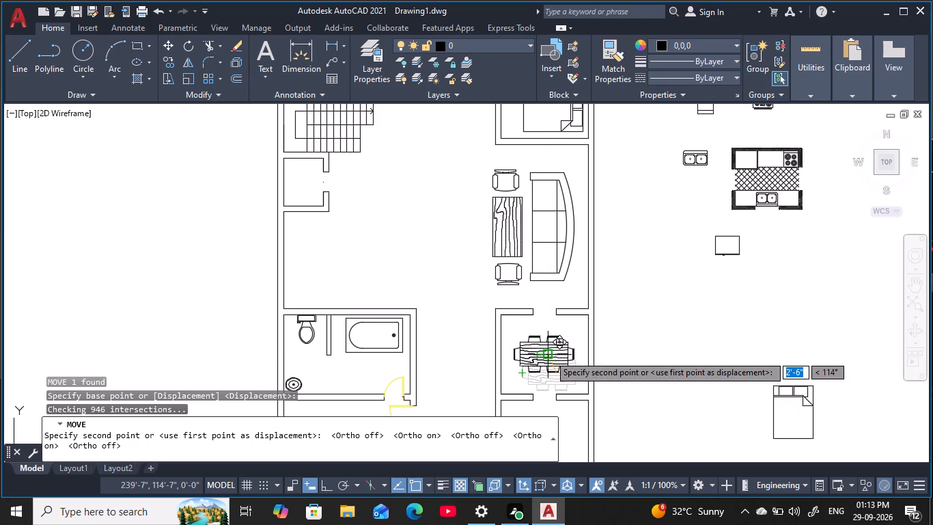
left_click(549, 355)
key("Escape")
key("Escape")
key("Escape")
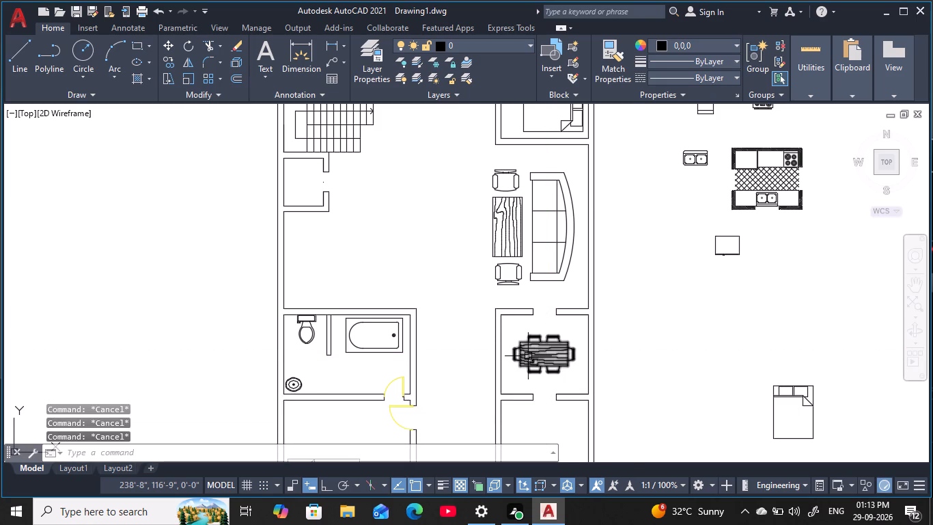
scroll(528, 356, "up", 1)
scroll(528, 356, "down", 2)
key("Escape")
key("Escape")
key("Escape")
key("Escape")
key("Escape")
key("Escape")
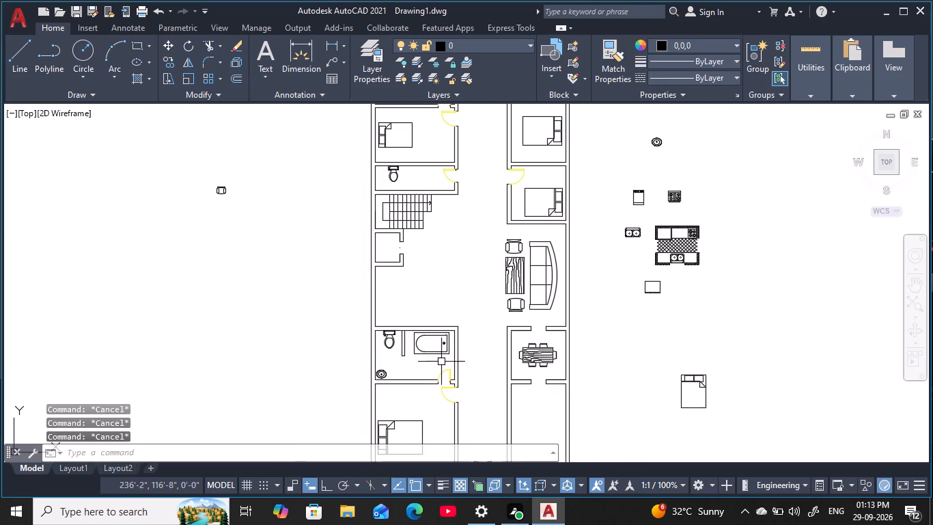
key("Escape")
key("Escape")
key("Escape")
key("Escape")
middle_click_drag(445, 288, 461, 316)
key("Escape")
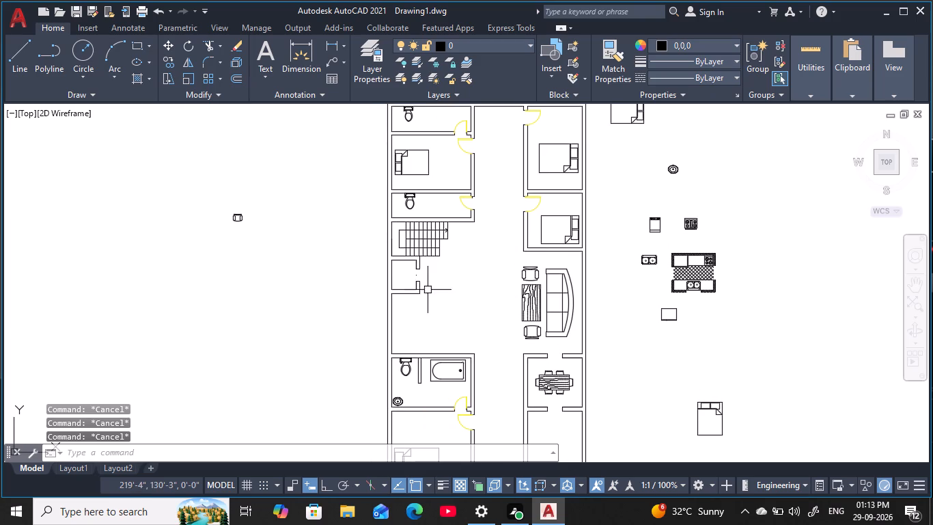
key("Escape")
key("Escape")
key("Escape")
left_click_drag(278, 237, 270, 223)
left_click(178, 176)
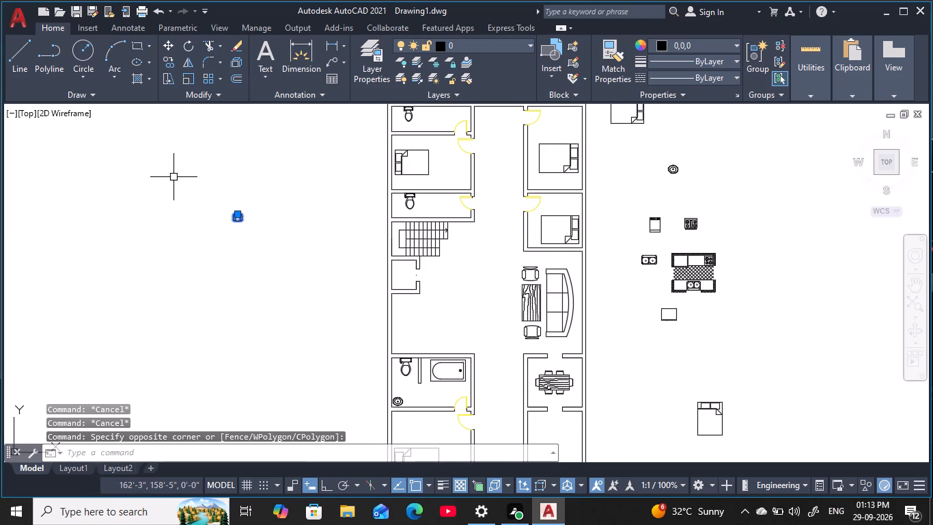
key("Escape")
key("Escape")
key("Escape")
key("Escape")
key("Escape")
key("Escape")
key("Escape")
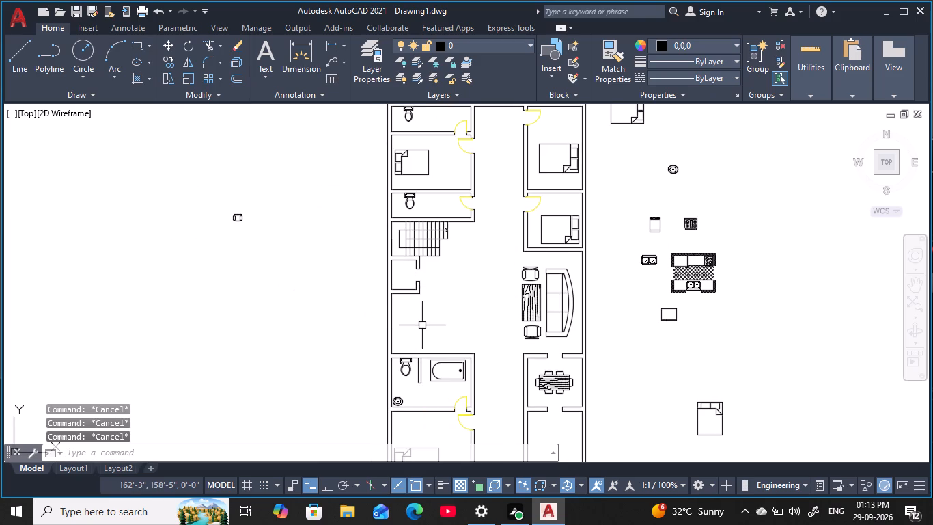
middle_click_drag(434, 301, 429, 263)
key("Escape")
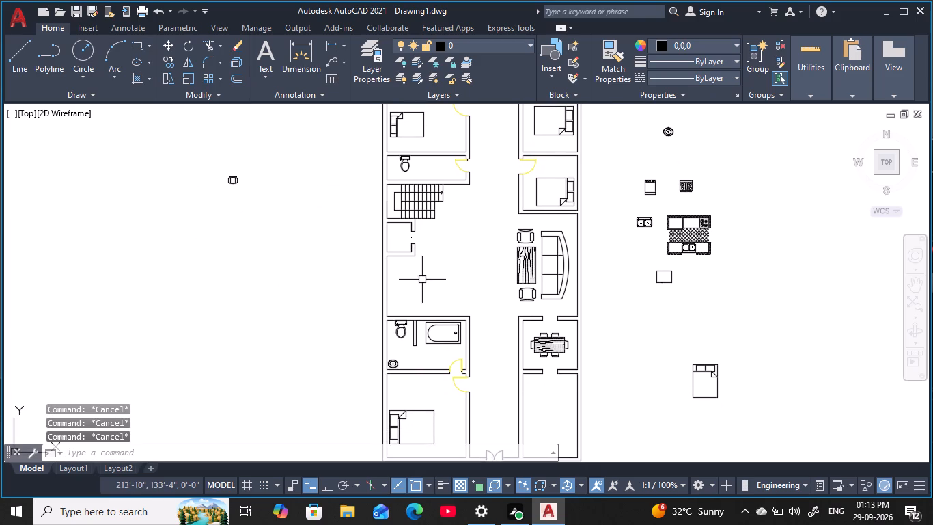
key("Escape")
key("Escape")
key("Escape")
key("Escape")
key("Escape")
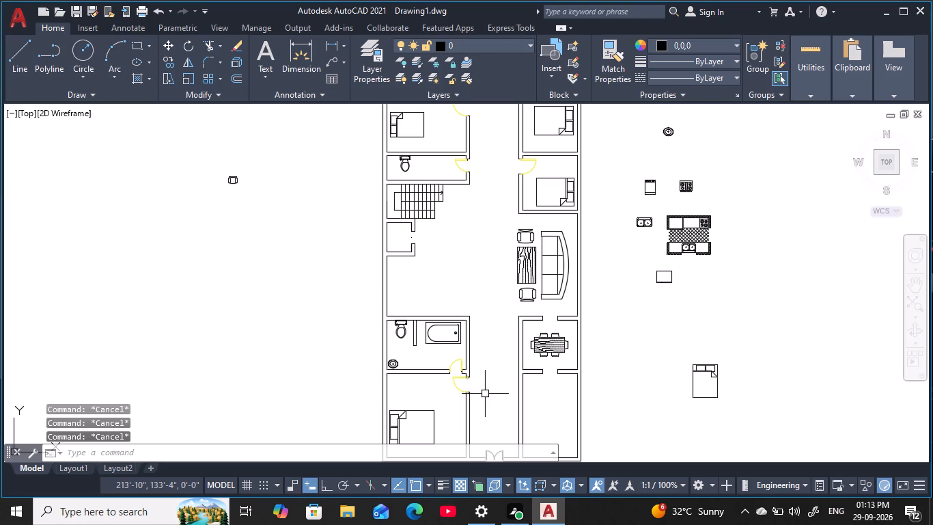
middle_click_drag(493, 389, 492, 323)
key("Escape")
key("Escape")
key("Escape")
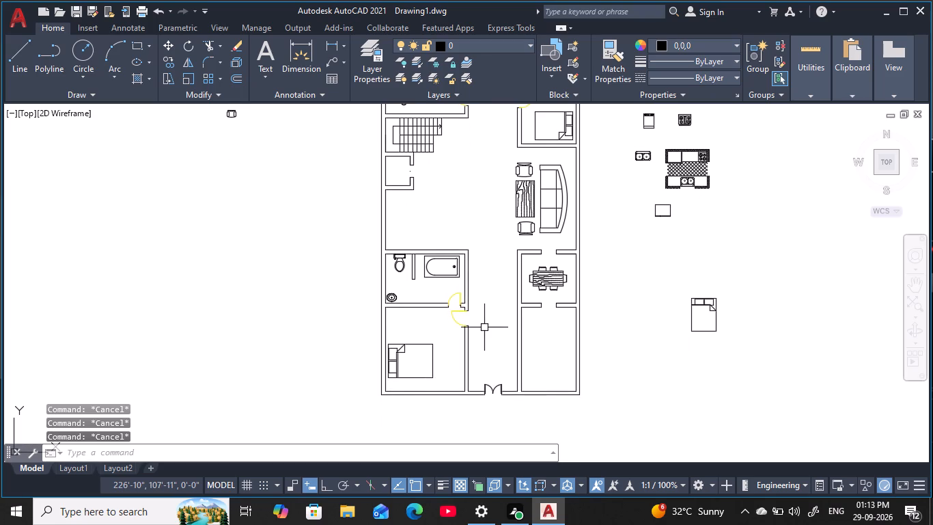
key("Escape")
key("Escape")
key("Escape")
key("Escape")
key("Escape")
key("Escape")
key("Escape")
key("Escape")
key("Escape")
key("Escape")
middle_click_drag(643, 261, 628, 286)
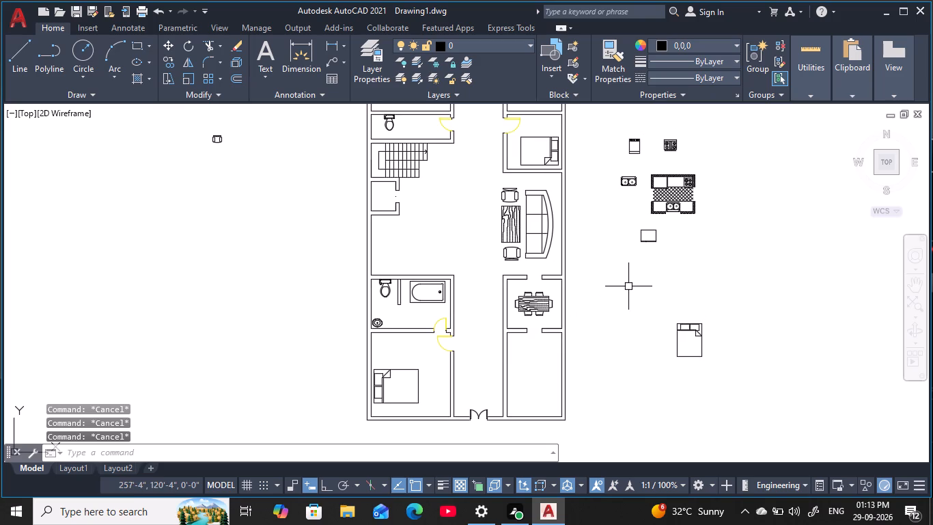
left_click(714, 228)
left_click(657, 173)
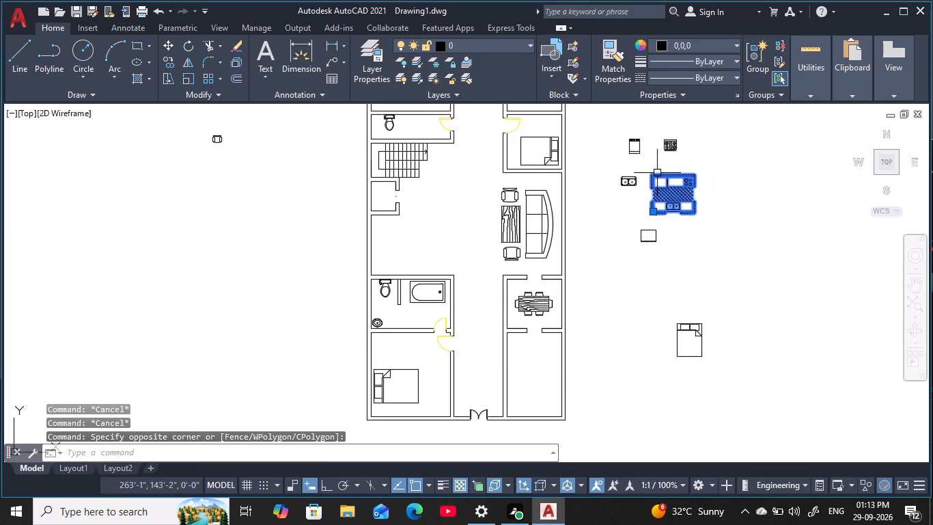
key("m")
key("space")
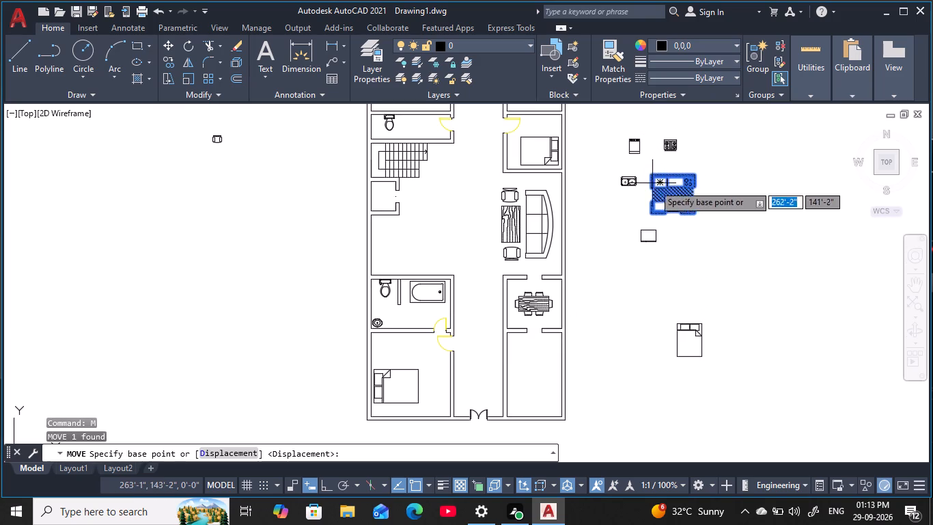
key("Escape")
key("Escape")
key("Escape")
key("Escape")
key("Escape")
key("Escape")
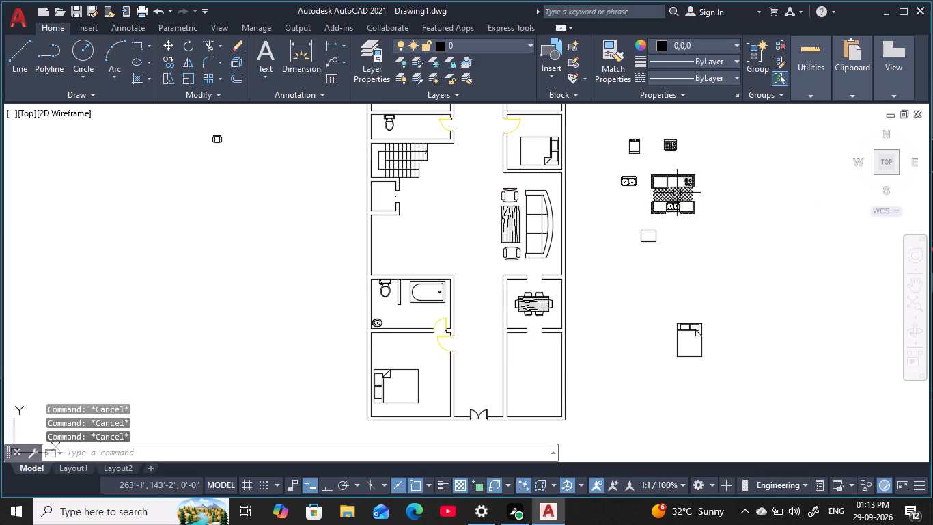
Rotate the kitchen block east of the plan 90° clockwise with Ortho on, so its two counters run north-south.
type("RO")
key("space")
left_click(674, 178)
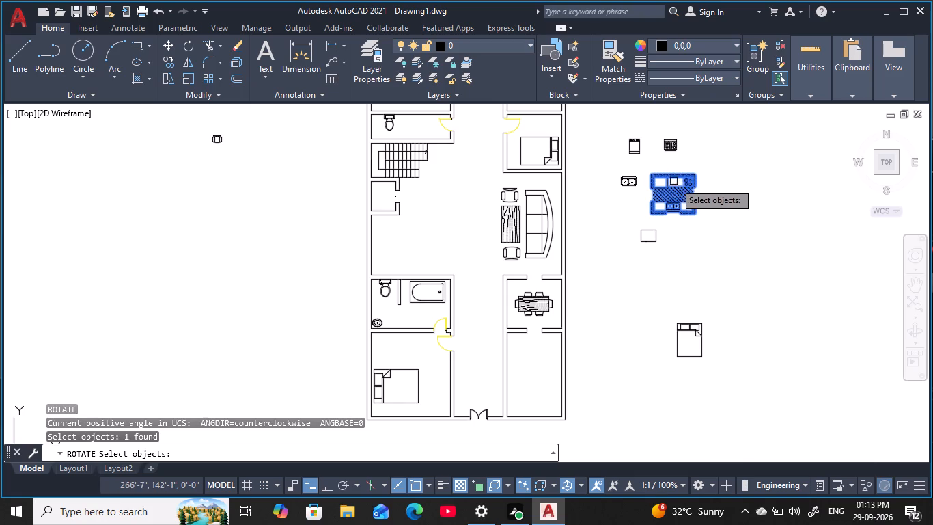
key("space")
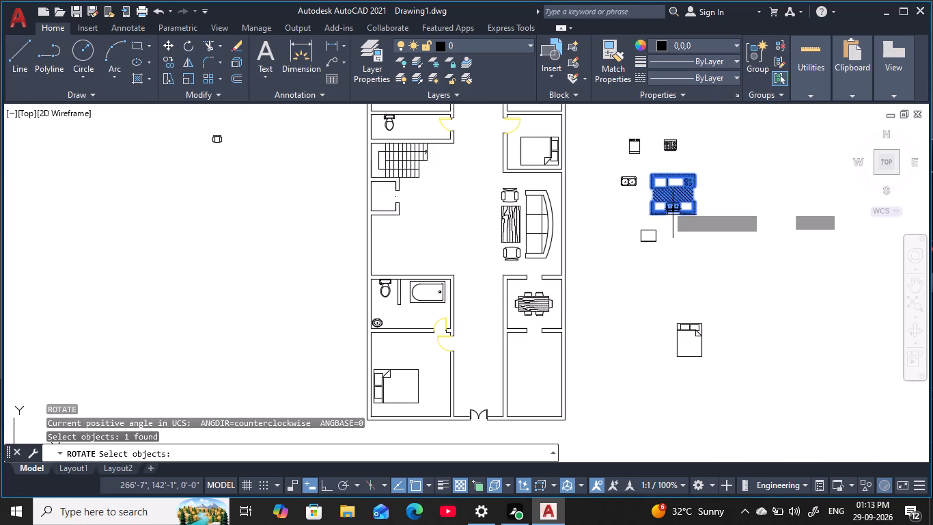
left_click(675, 204)
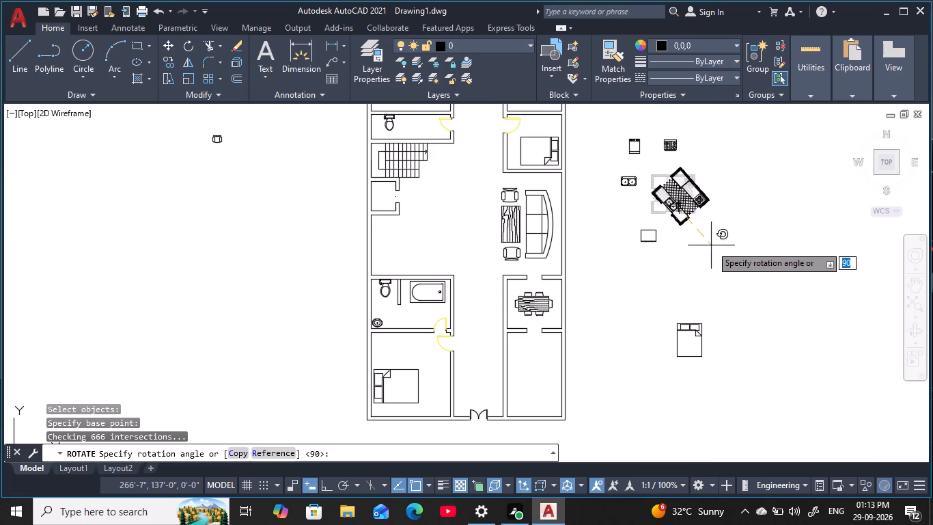
key("F8")
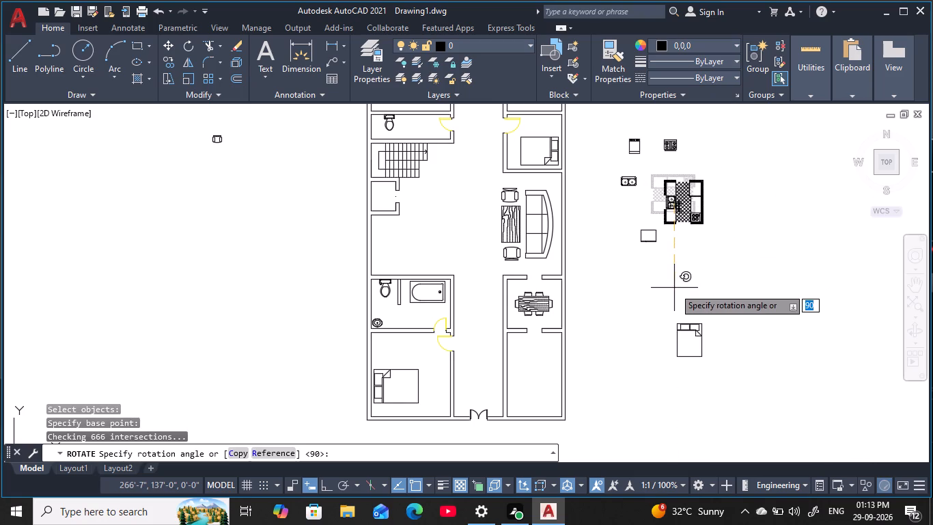
left_click(686, 301)
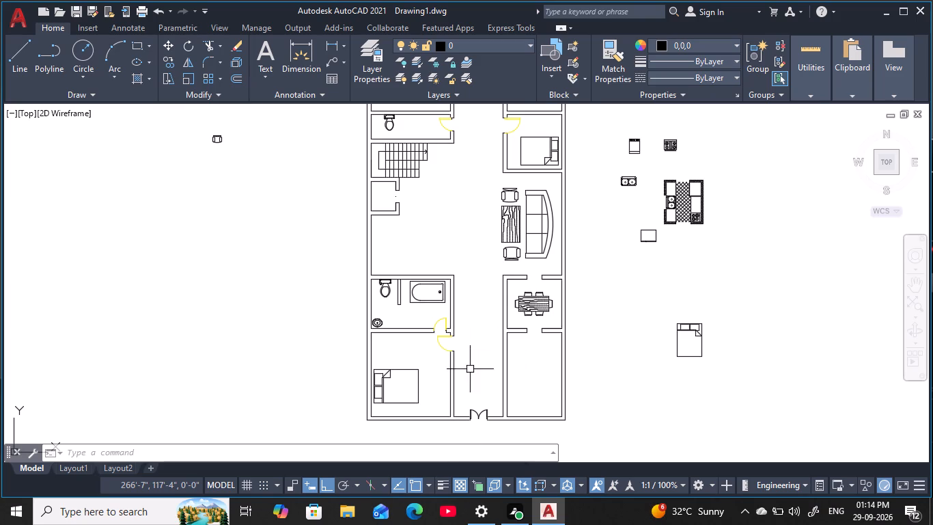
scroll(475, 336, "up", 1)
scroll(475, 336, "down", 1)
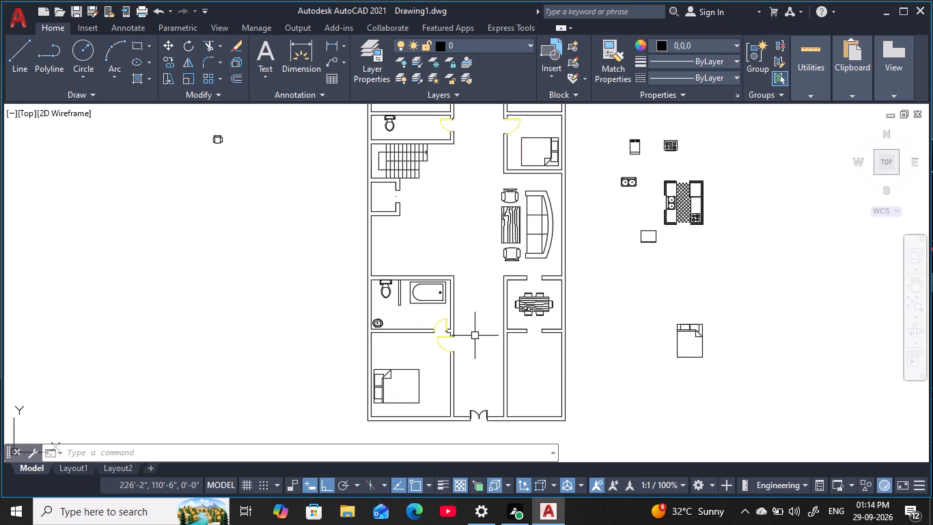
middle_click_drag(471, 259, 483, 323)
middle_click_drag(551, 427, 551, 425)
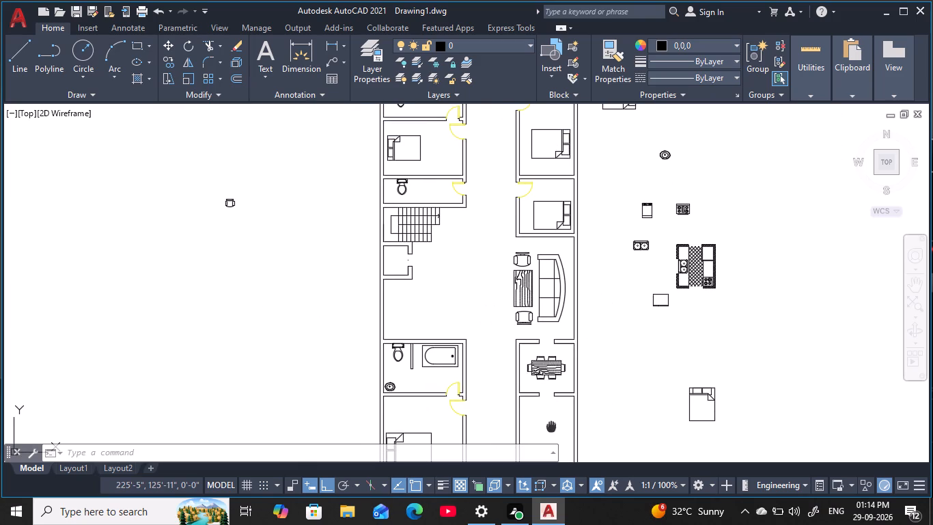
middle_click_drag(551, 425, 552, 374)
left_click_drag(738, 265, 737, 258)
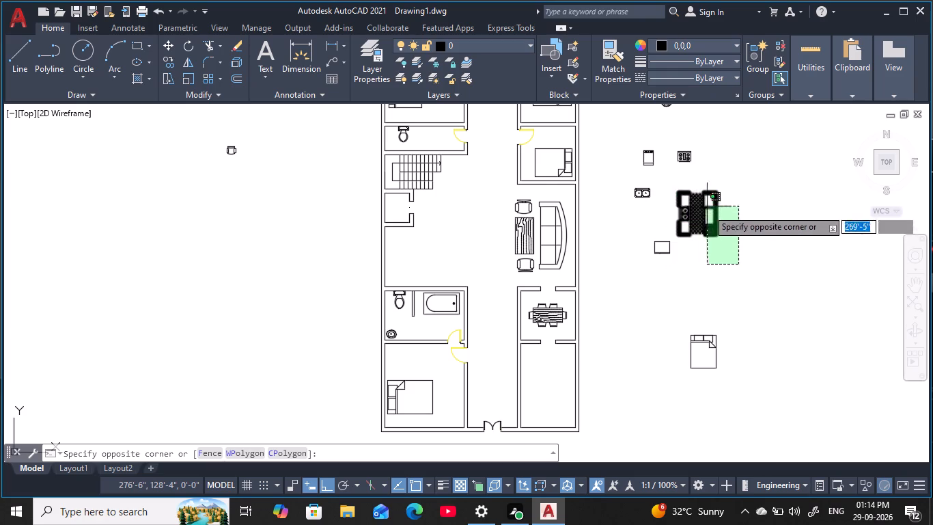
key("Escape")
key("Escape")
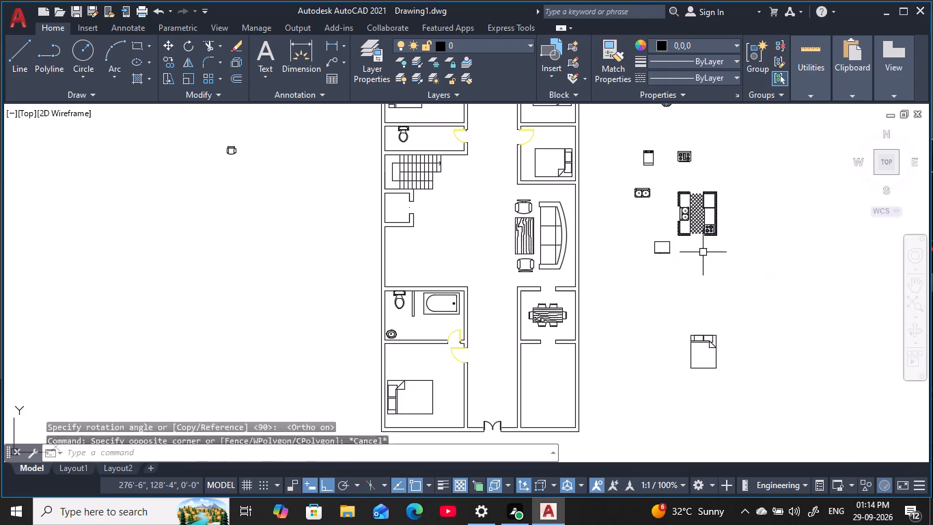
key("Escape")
Move the rotated kitchen block with Ortho off into the empty southeast room directly south of the dining room.
scroll(694, 223, "up", 3)
middle_click_drag(694, 223, 680, 303)
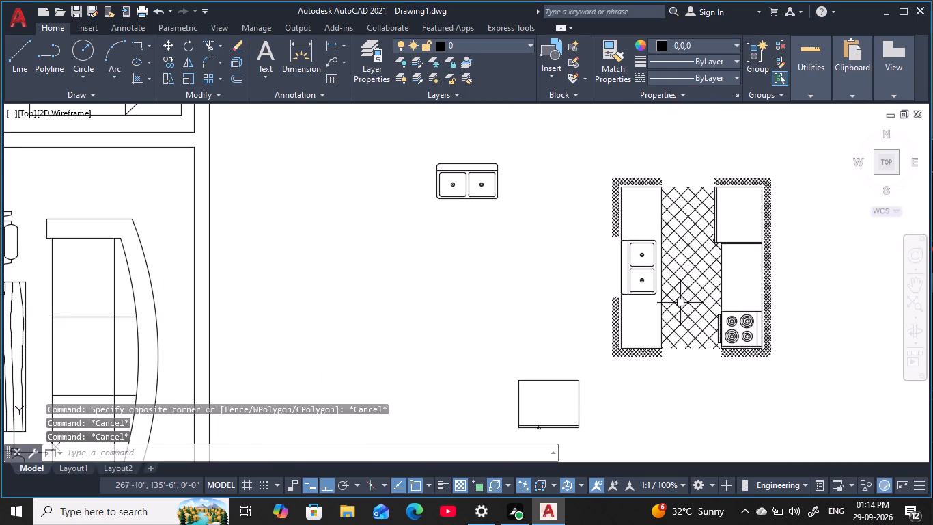
key("Escape")
key("Escape")
left_click_drag(765, 390, 762, 376)
left_click(596, 159)
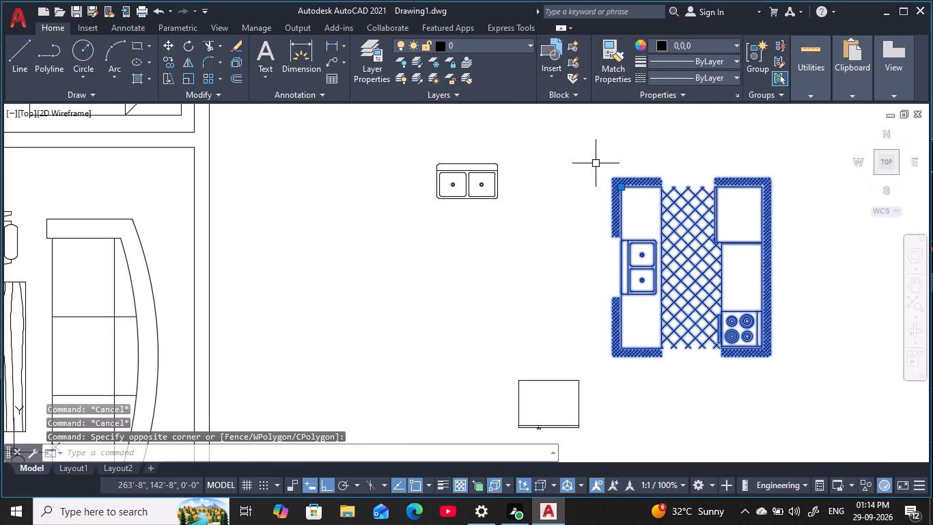
type("M")
key("space")
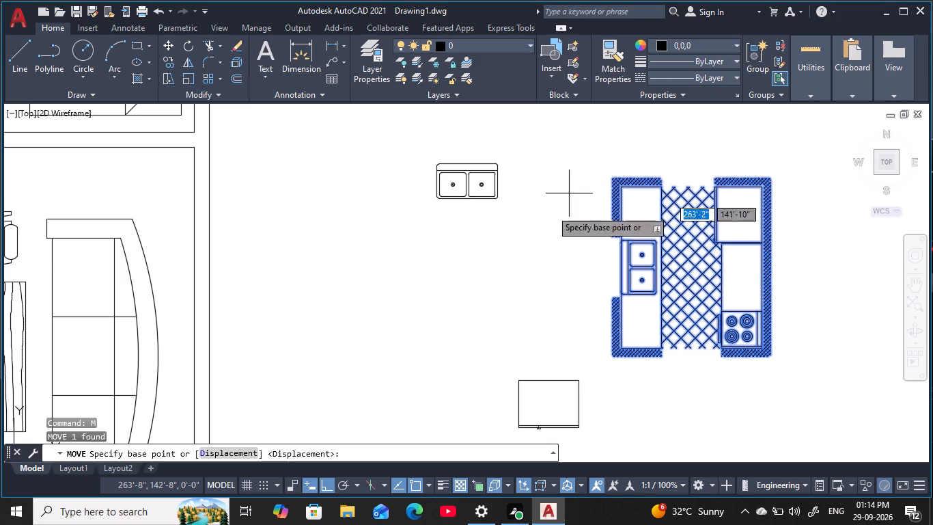
left_click(686, 232)
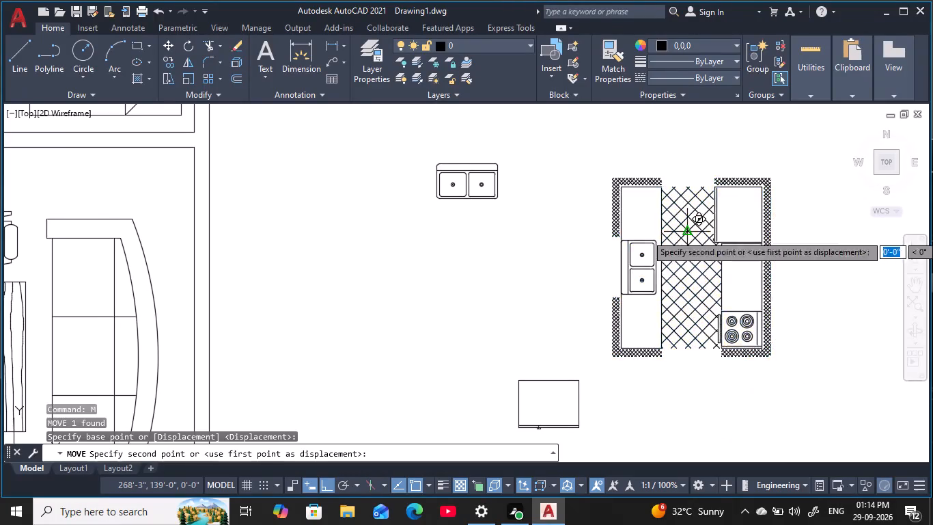
middle_click_drag(429, 296, 604, 173)
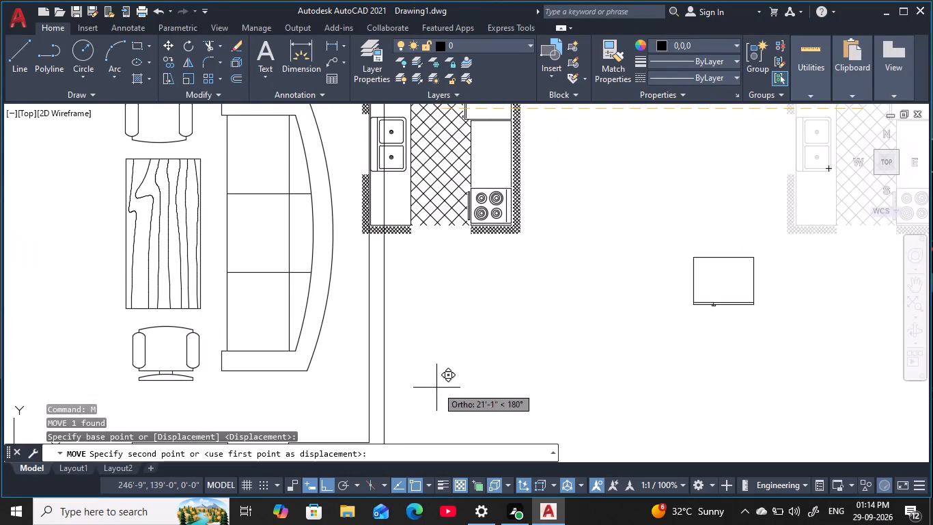
key("F8")
middle_click_drag(478, 339, 484, 325)
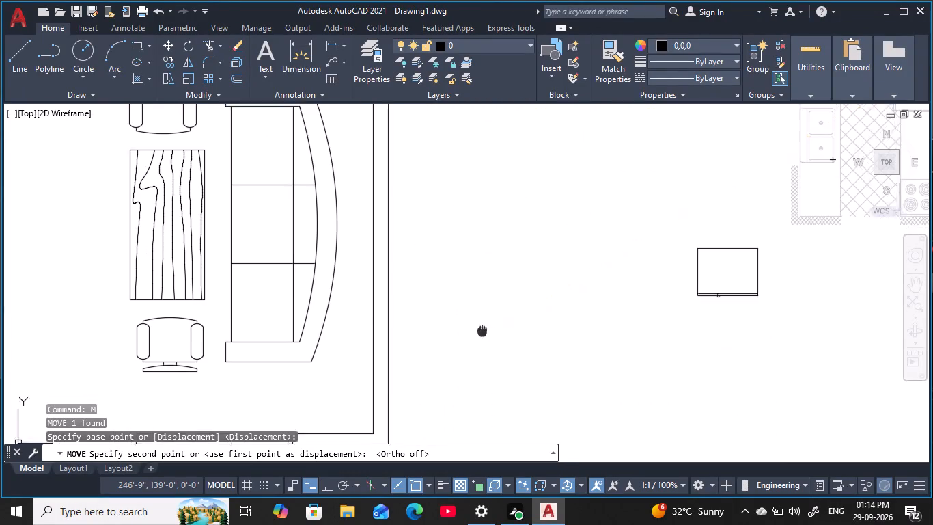
middle_click_drag(484, 325, 526, 233)
scroll(528, 231, "down", 4)
scroll(489, 310, "up", 2)
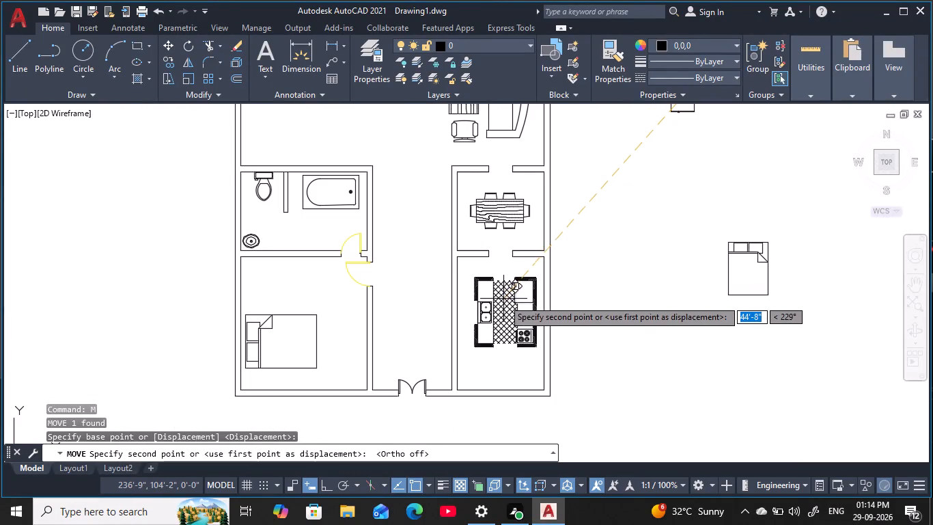
scroll(503, 299, "up", 1)
middle_click_drag(510, 321, 513, 254)
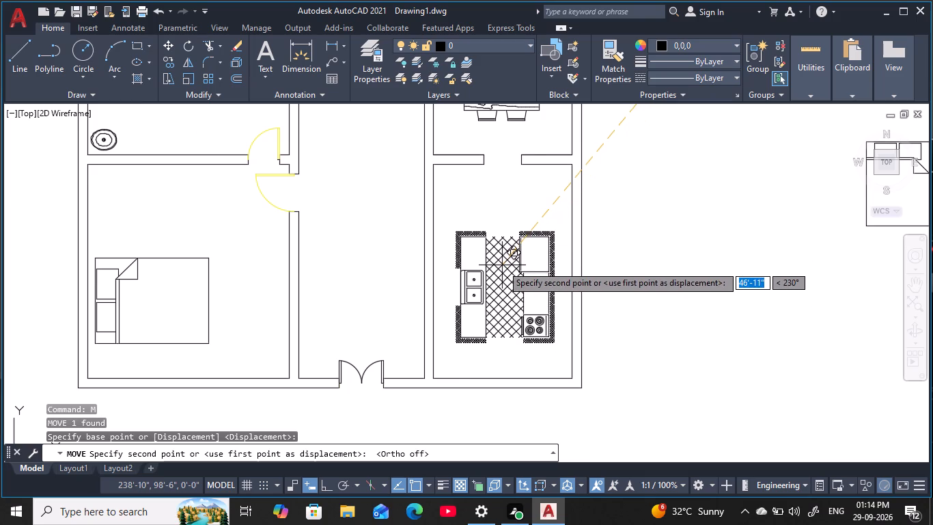
left_click(502, 265)
key("Escape")
key("Escape")
key("Escape")
key("Escape")
key("Escape")
key("Escape")
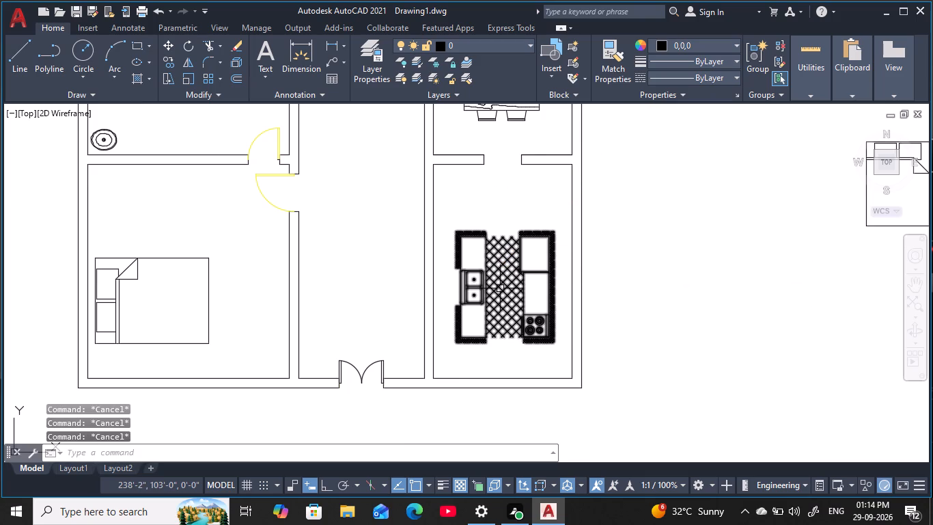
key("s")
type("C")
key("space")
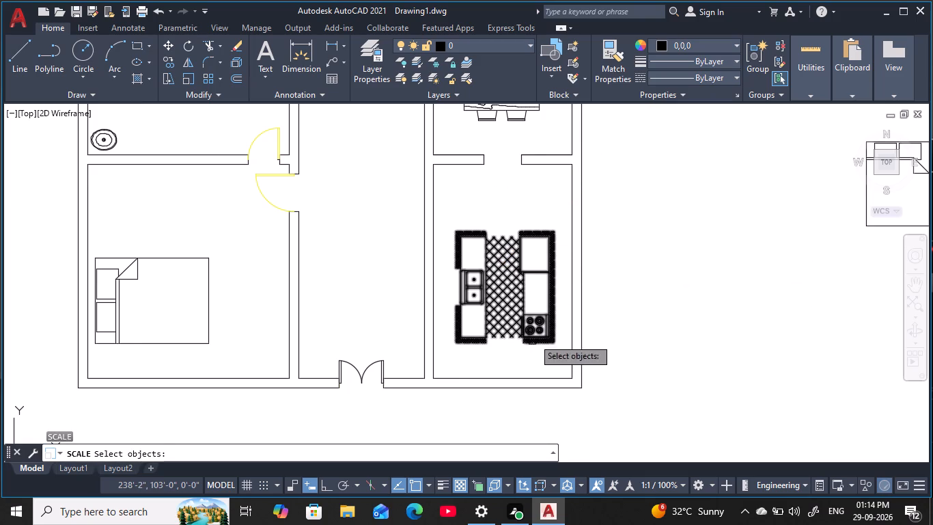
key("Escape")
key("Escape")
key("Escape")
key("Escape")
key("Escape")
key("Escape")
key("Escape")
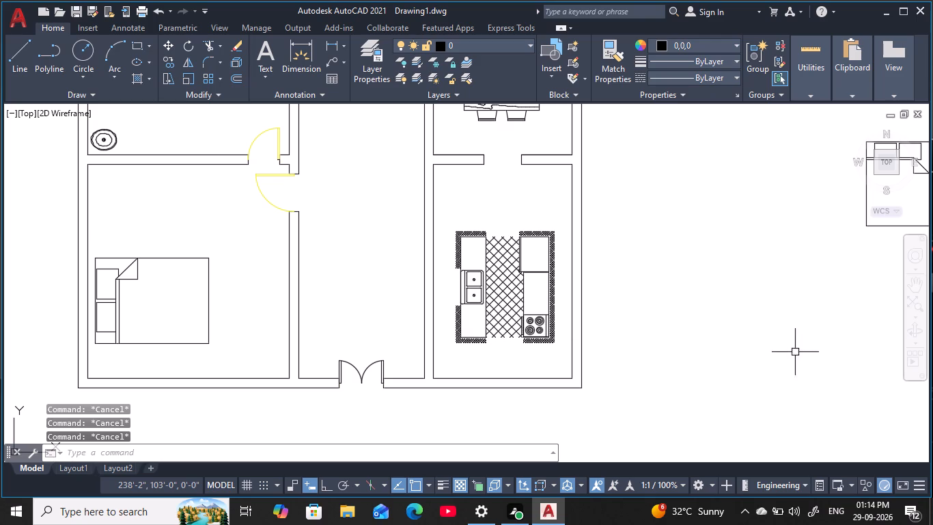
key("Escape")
Scale up the kitchen block about the centre of its tiled floor until it spans the southeast room's width.
type("SC")
key("space")
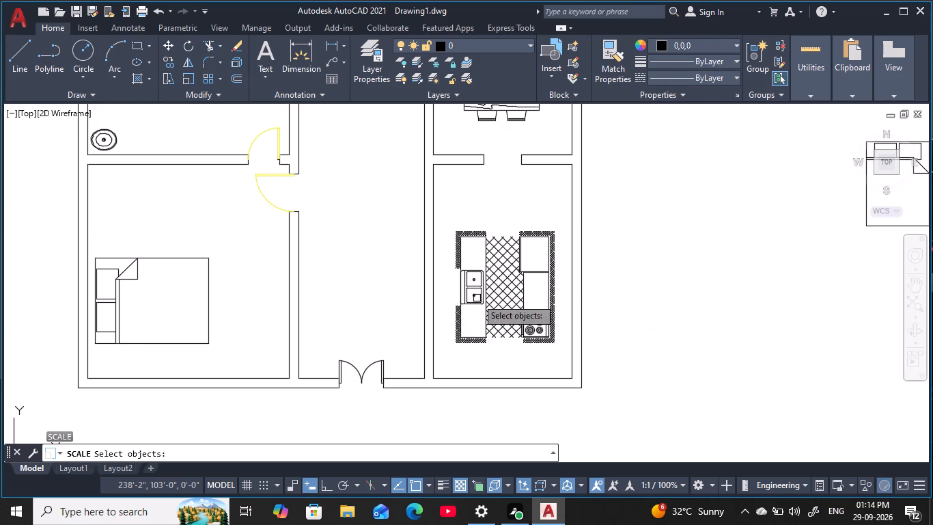
left_click(477, 298)
key("space")
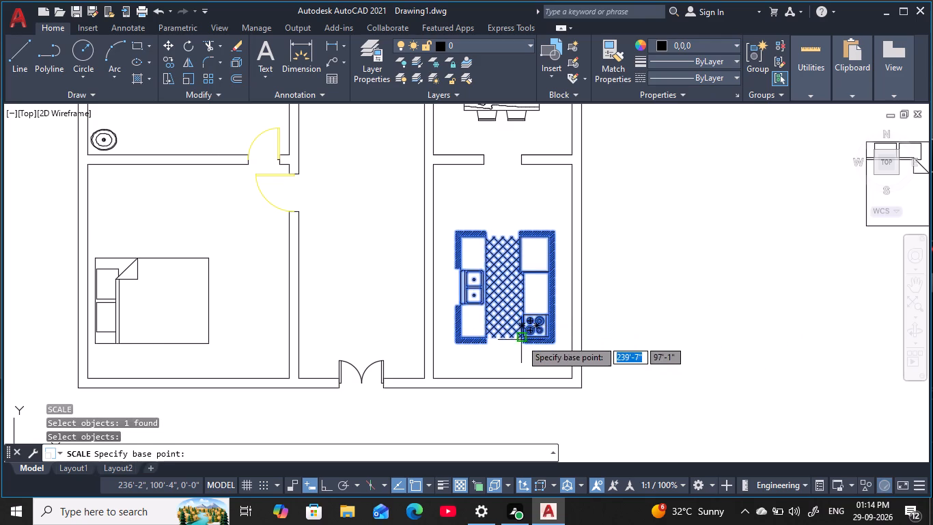
left_click(505, 287)
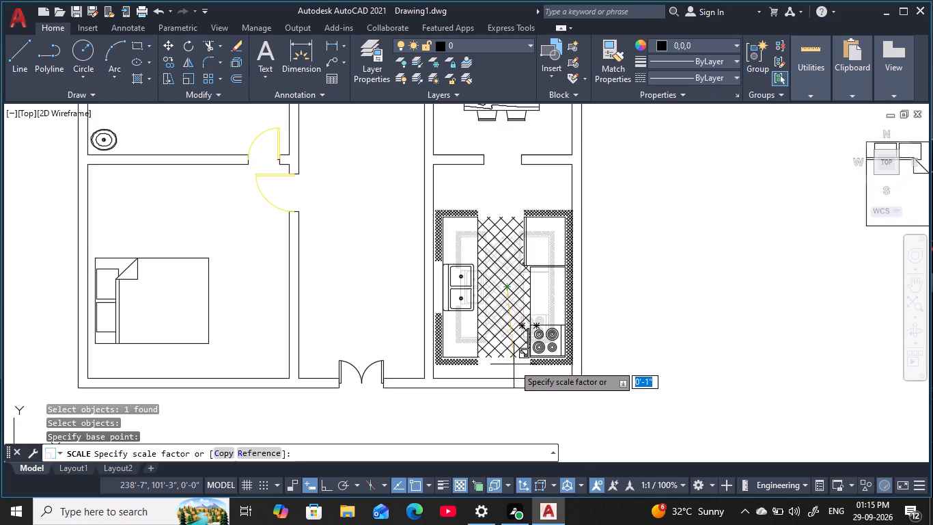
left_click(514, 364)
key("Escape")
key("Escape")
key("Escape")
key("Escape")
key("Escape")
key("Escape")
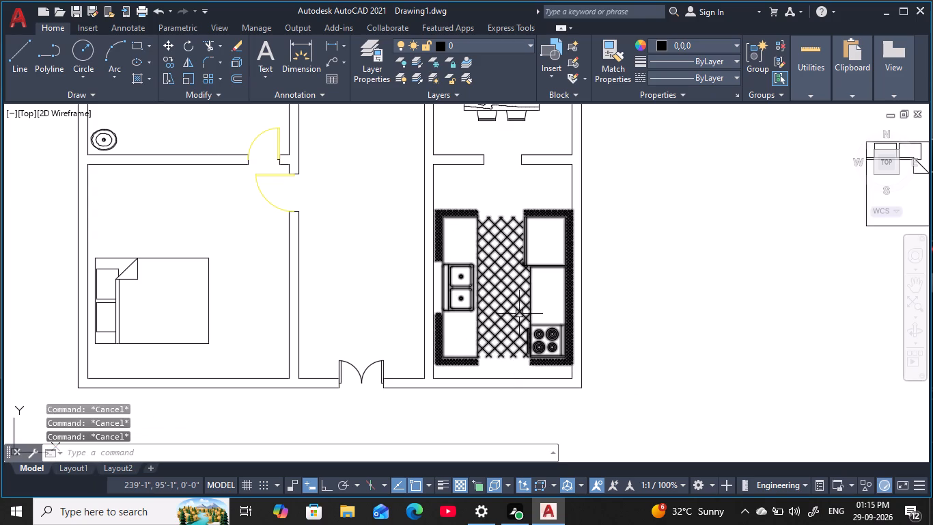
Move the enlarged kitchen block about 2" west so its west counter sits against the room's west wall.
type("M")
key("space")
left_click(507, 291)
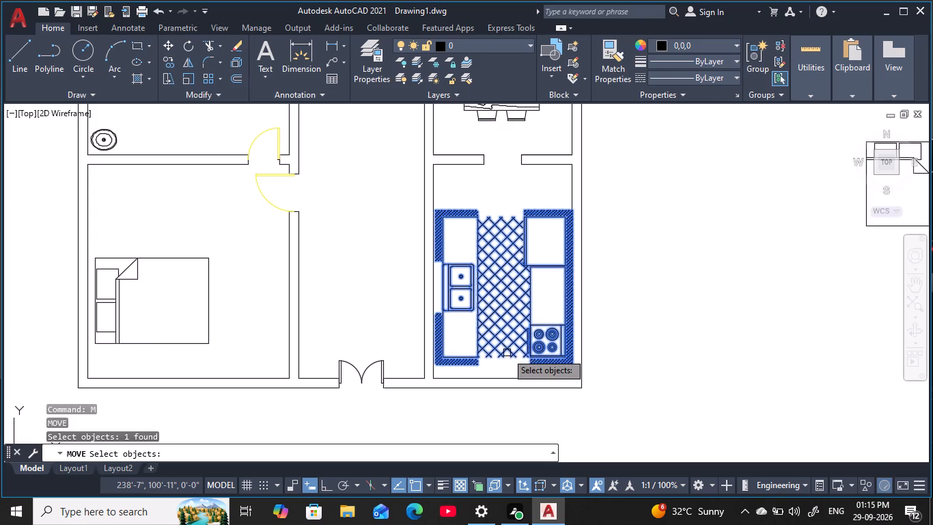
key("space")
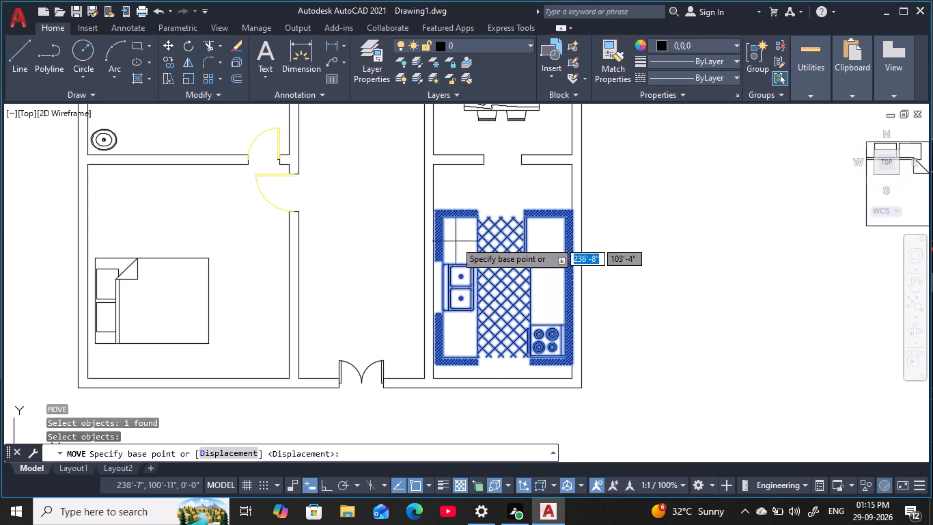
left_click(431, 208)
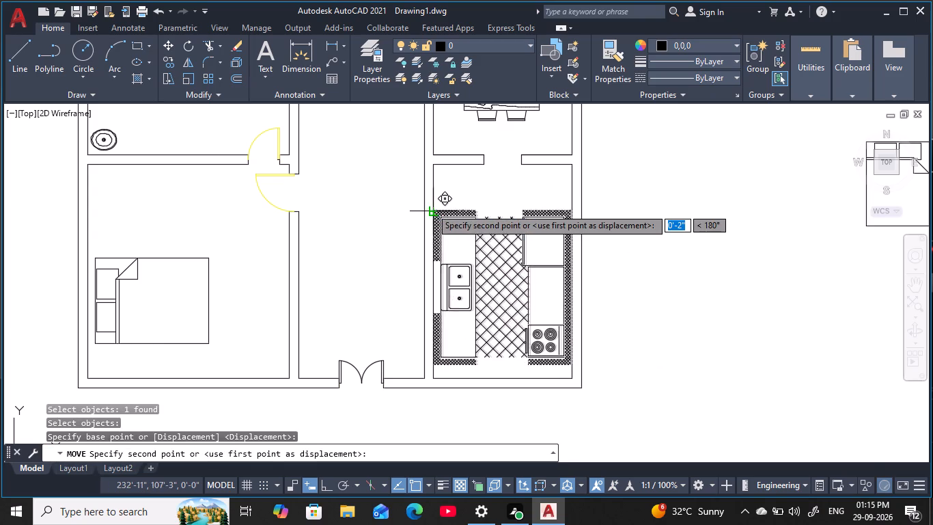
left_click(431, 209)
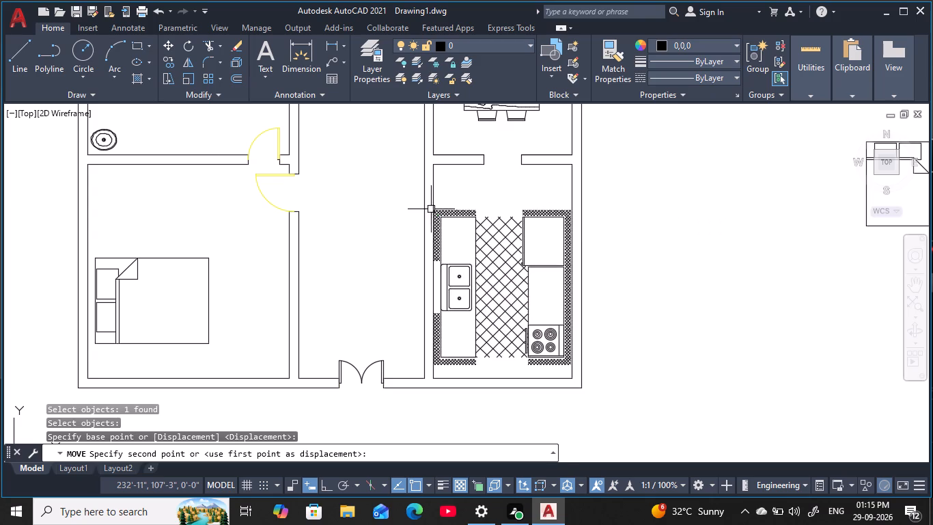
key("Escape")
key("Escape")
key("Escape")
key("Escape")
key("Escape")
key("Escape")
key("Escape")
key("Escape")
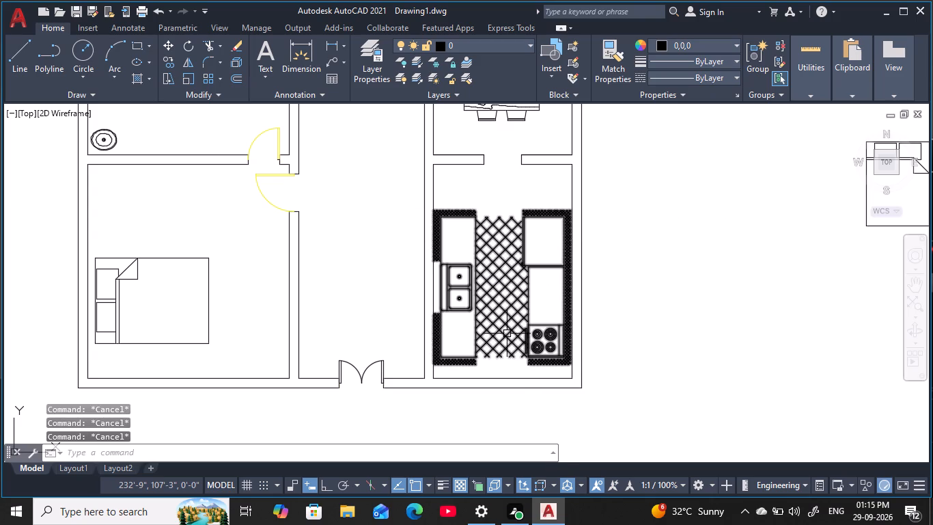
key("Escape")
key("Escape")
Move the kitchen block about 1'-2" south so its southeast corner meets the southeast room's inner corner.
type("M")
key("space")
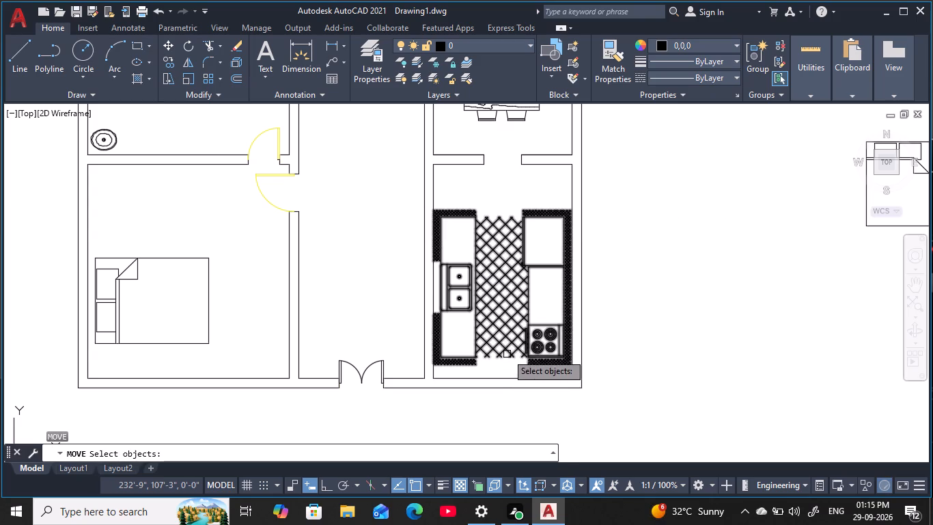
left_click(504, 337)
key("space")
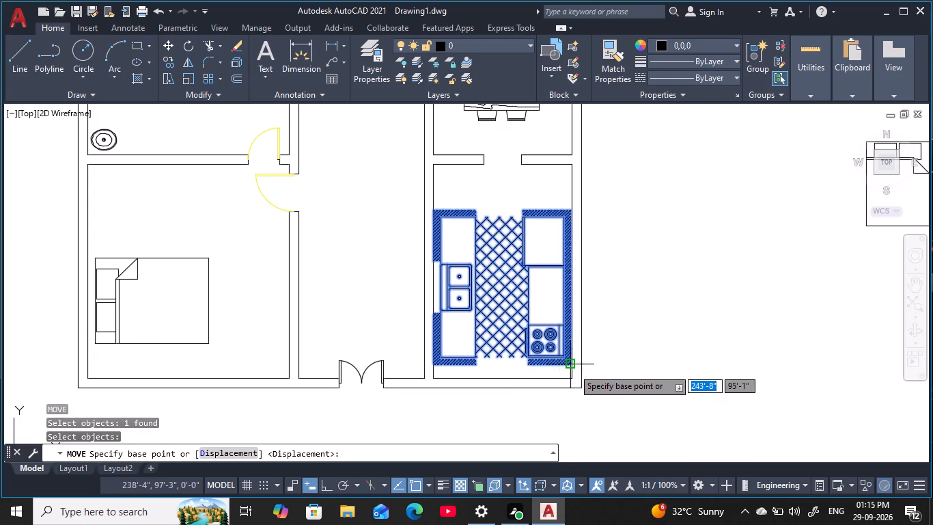
left_click(573, 365)
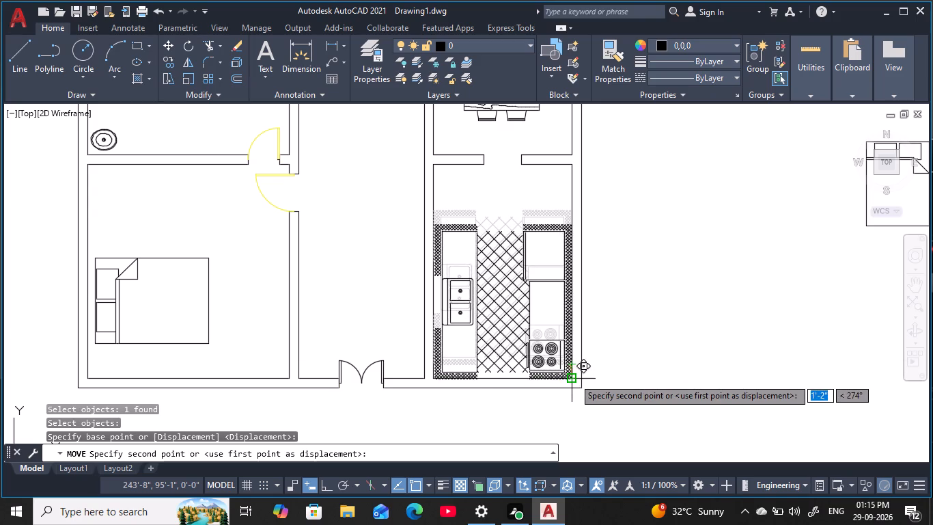
left_click(574, 378)
key("Escape")
key("Escape")
key("Escape")
key("Escape")
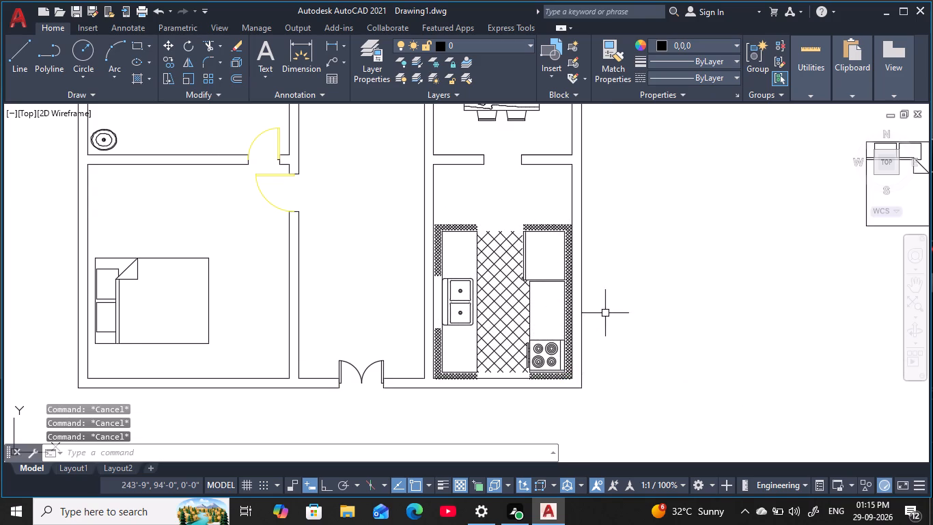
key("Escape")
Rotate the loose four-burner stove block east of the plan 90° counterclockwise with Ortho on.
scroll(632, 284, "down", 1)
key("Escape")
key("Escape")
key("Escape")
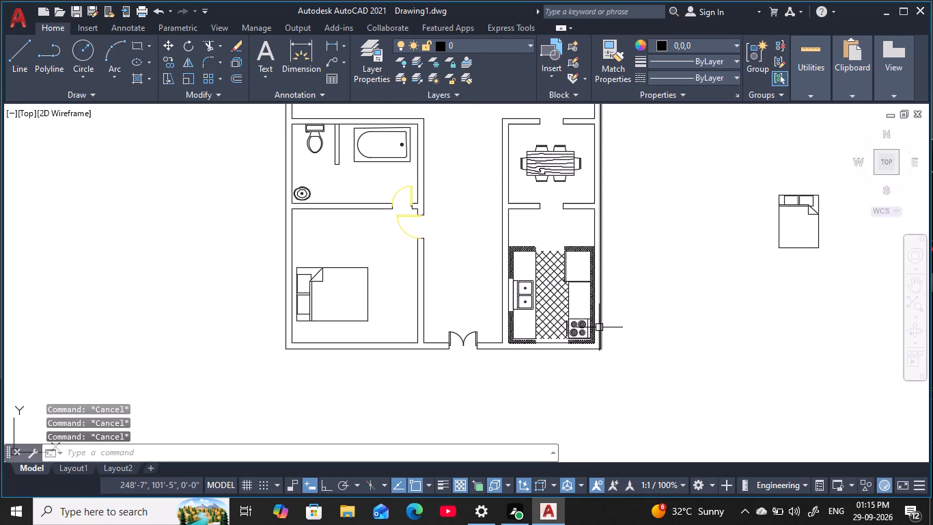
scroll(599, 327, "up", 2)
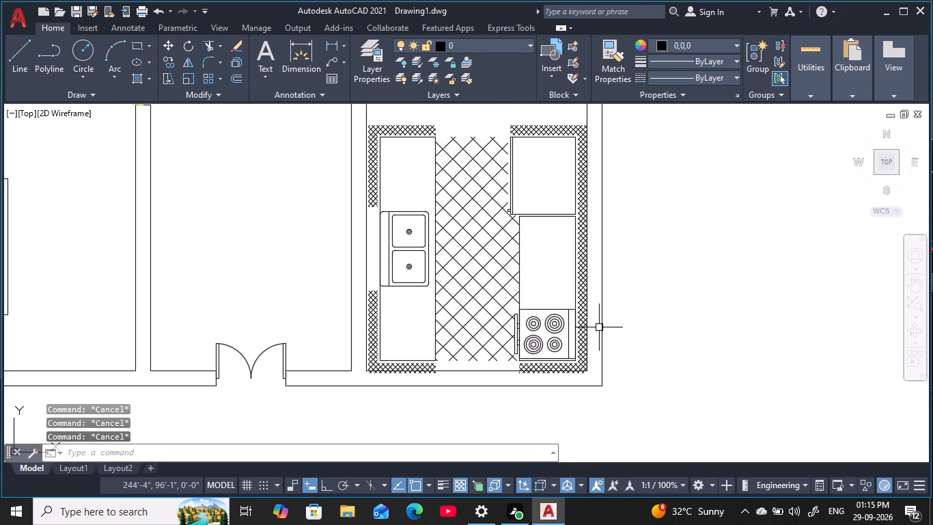
key("Escape")
scroll(602, 273, "down", 2)
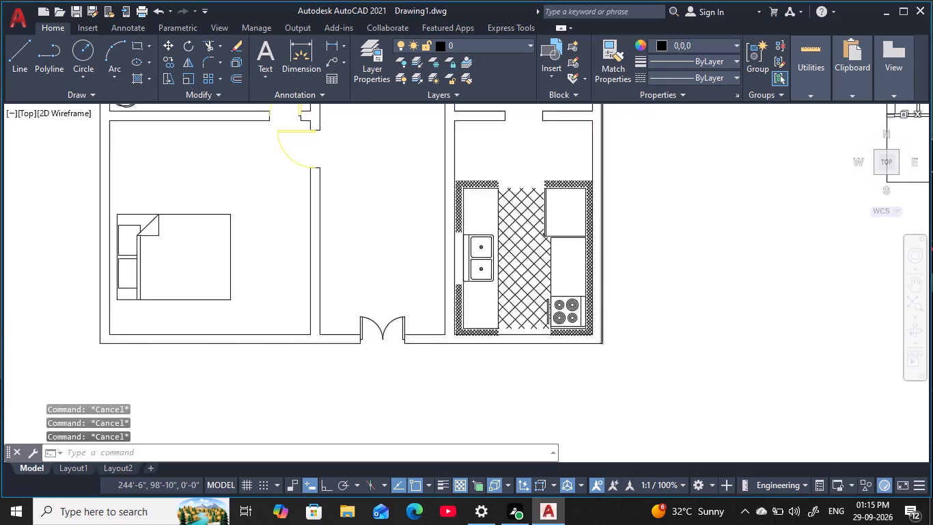
middle_click_drag(607, 293, 626, 351)
scroll(654, 272, "down", 1)
middle_click_drag(654, 272, 640, 361)
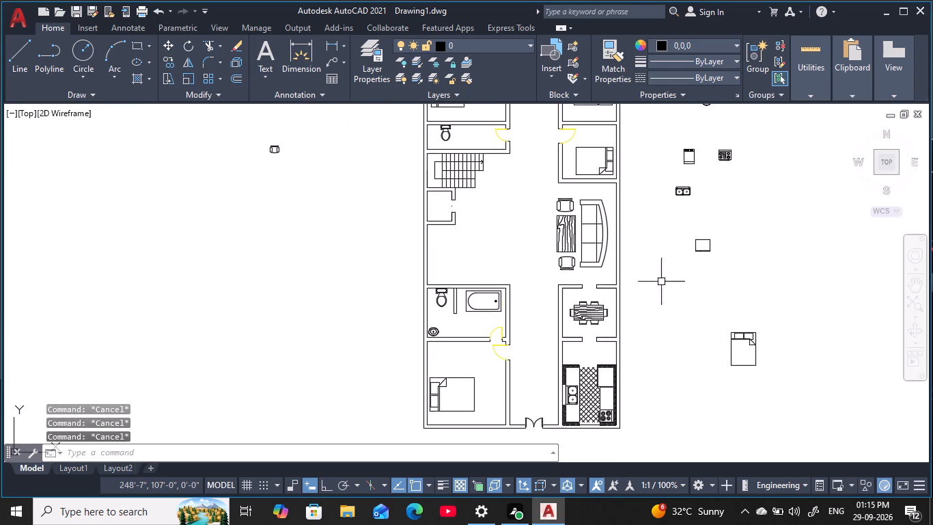
scroll(723, 167, "up", 2)
middle_click_drag(723, 167, 708, 273)
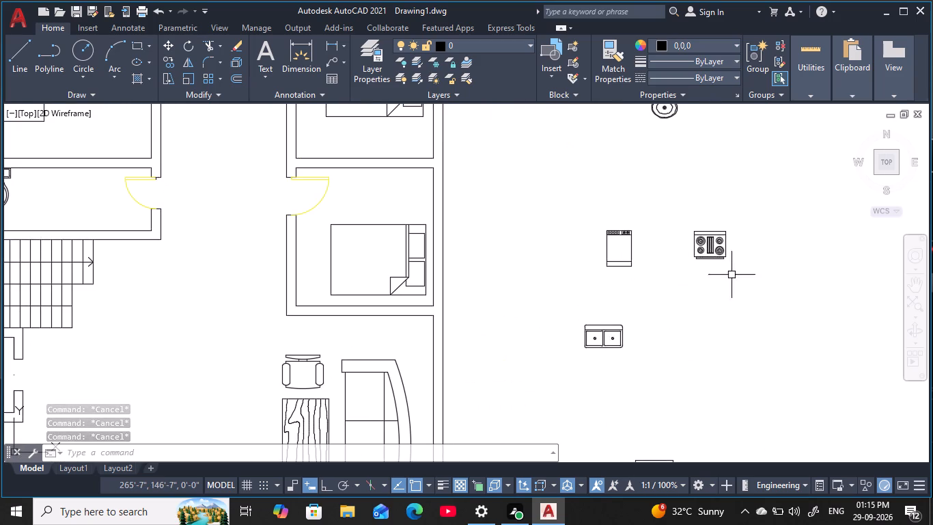
left_click(750, 277)
left_click(682, 206)
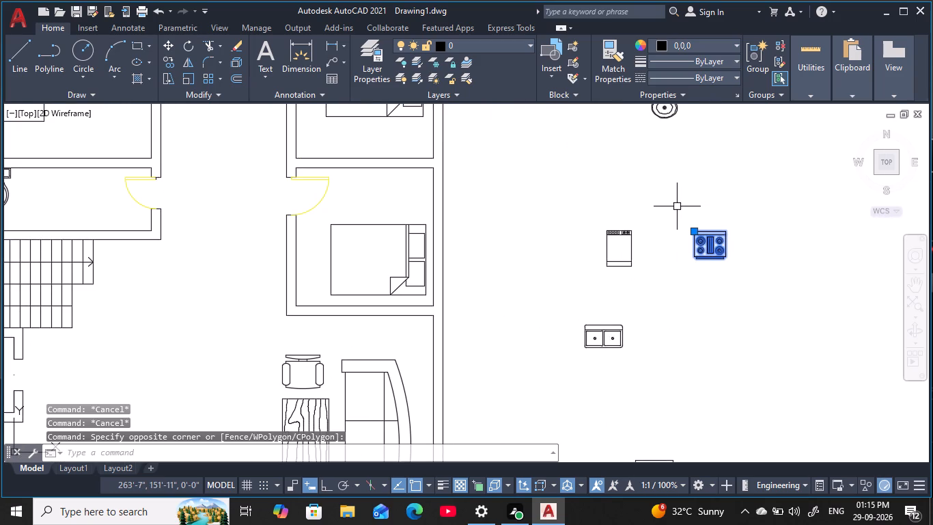
key("r")
type("O")
key("space")
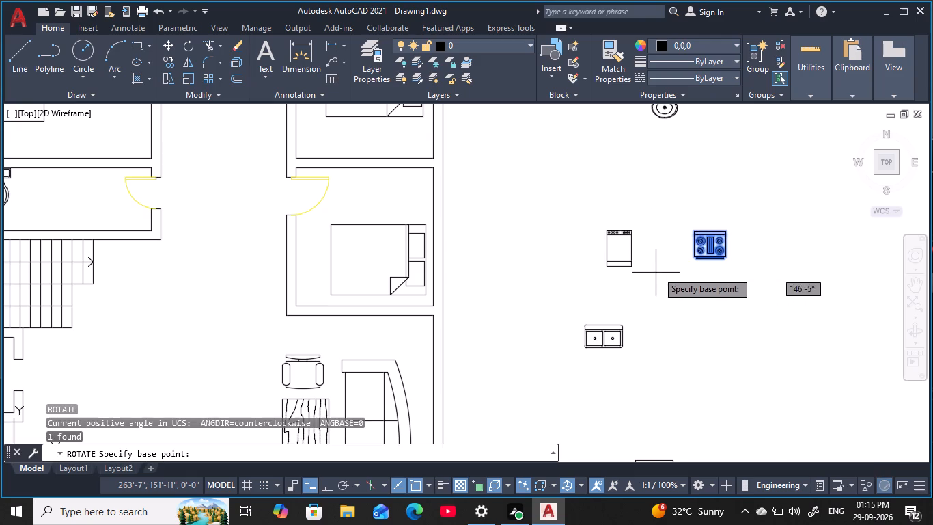
left_click(706, 258)
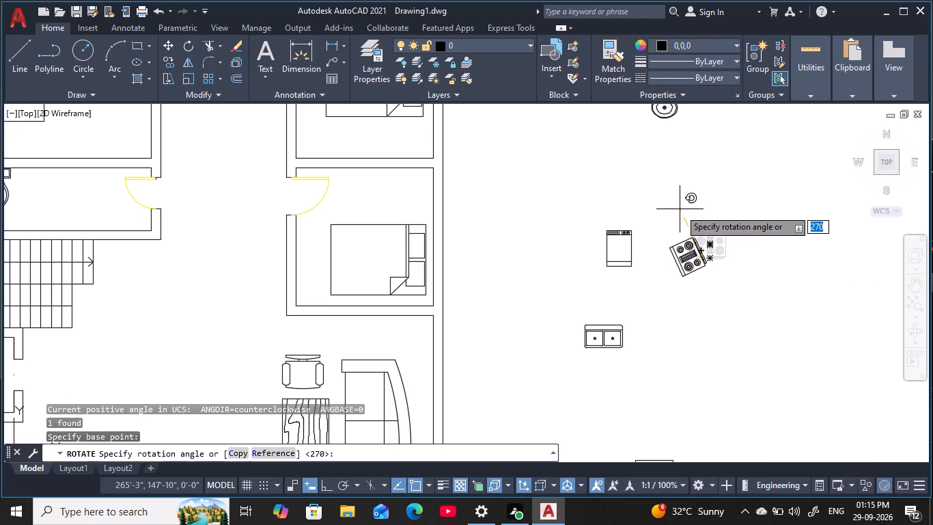
key("F8")
left_click(676, 202)
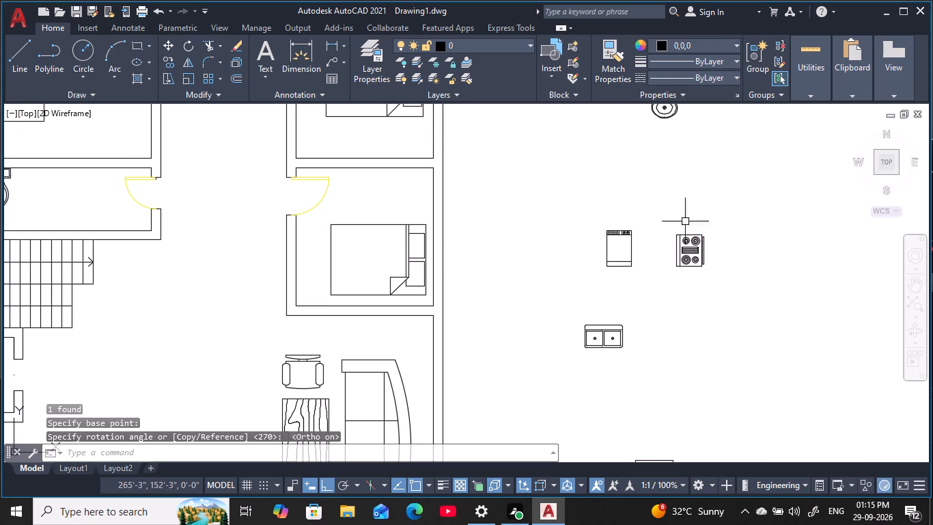
Move the rotated stove block with Ortho off to the open space just east of the kitchen's outer wall.
left_click(697, 247)
type("M")
key("space")
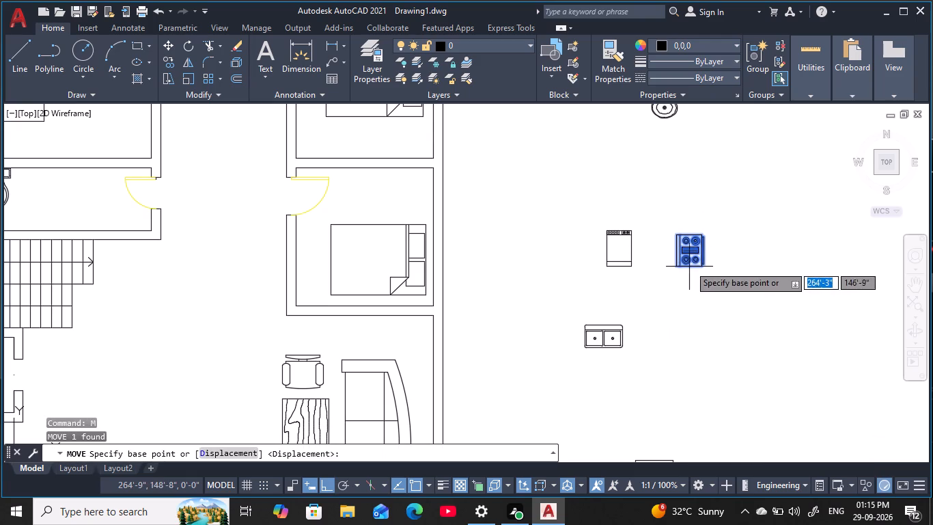
left_click(687, 246)
middle_click_drag(594, 389, 598, 306)
key("F8")
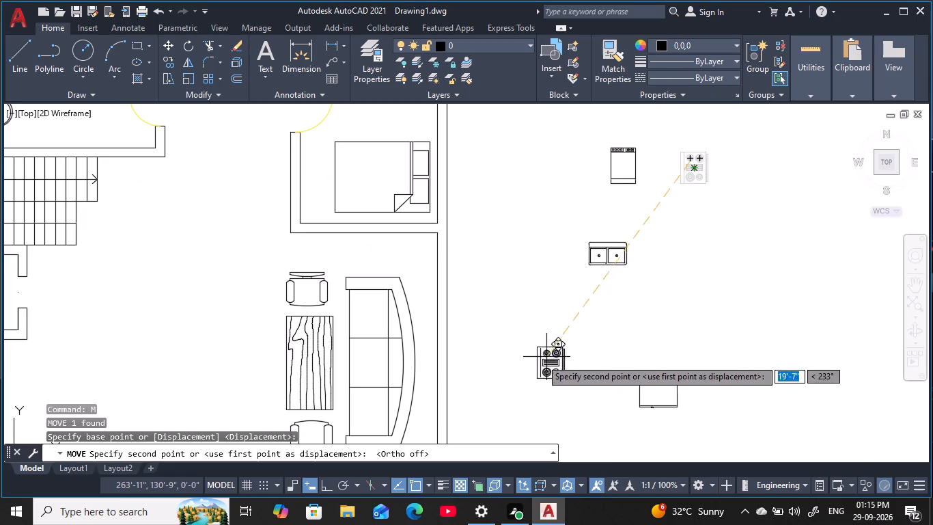
middle_click_drag(535, 361, 632, 182)
middle_click_drag(495, 355, 512, 139)
middle_click_drag(499, 329, 504, 310)
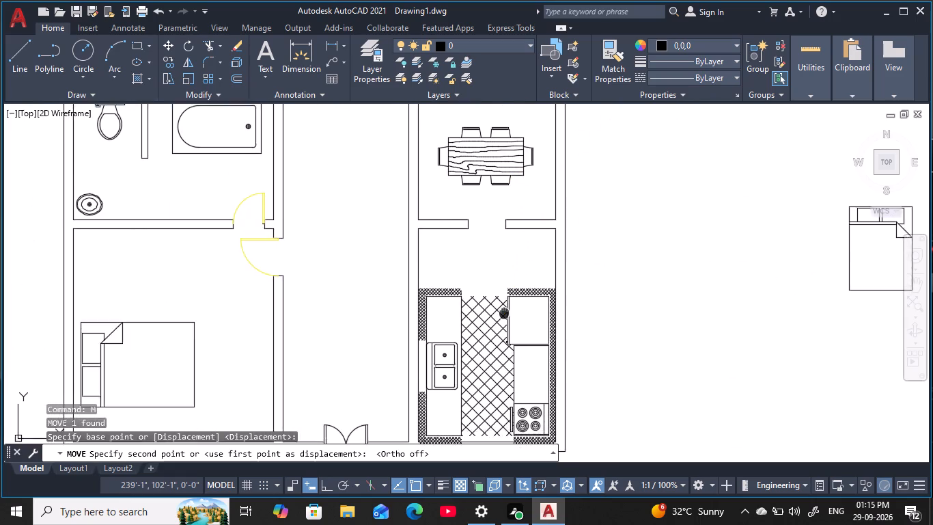
middle_click_drag(504, 310, 491, 267)
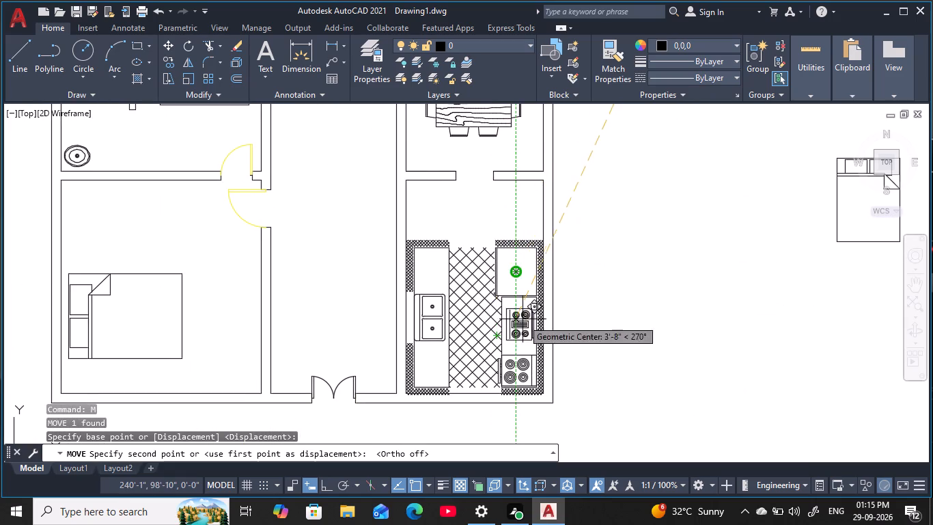
scroll(521, 323, "up", 2)
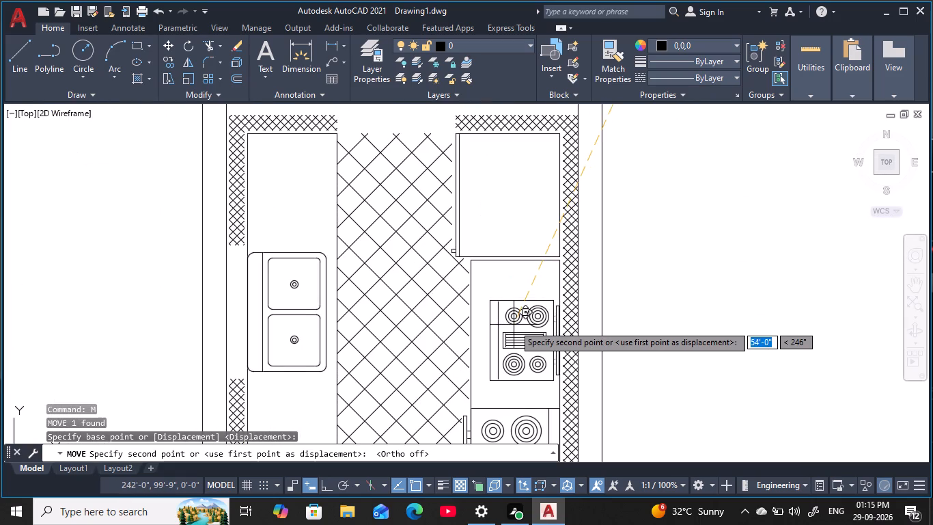
scroll(509, 325, "down", 1)
middle_click_drag(514, 323, 515, 317)
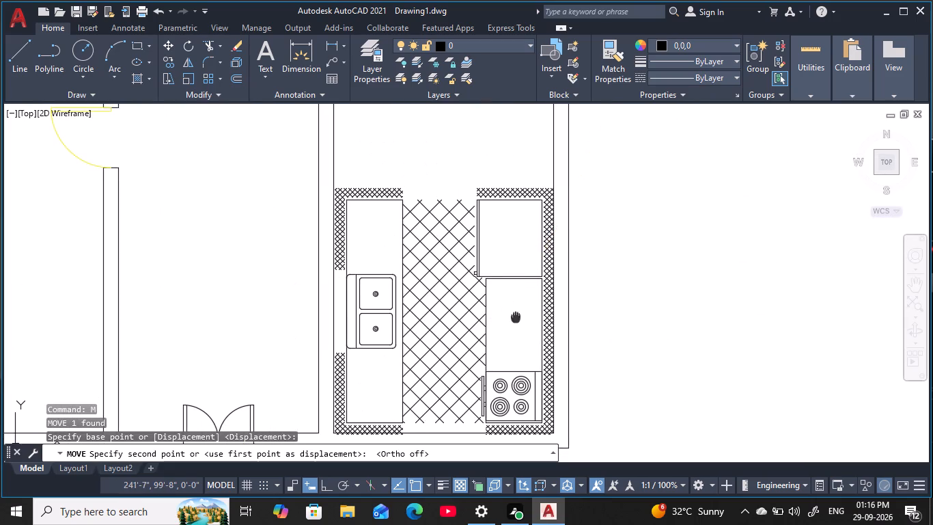
middle_click_drag(515, 317, 514, 304)
left_click(607, 286)
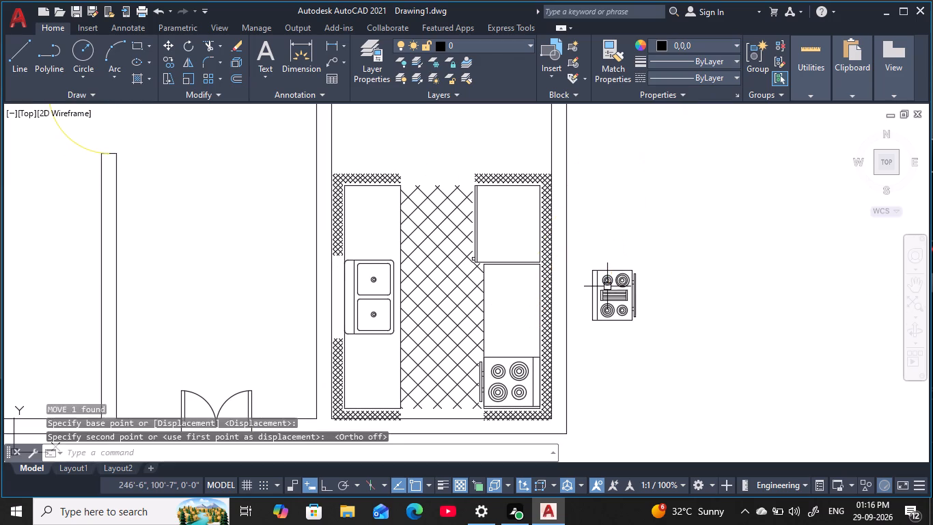
key("Escape")
key("Escape")
key("Escape")
key("Escape")
Rotate the stove block beside the kitchen by 180° with Ortho on, so its handle side faces west.
left_click(650, 346)
left_click(589, 232)
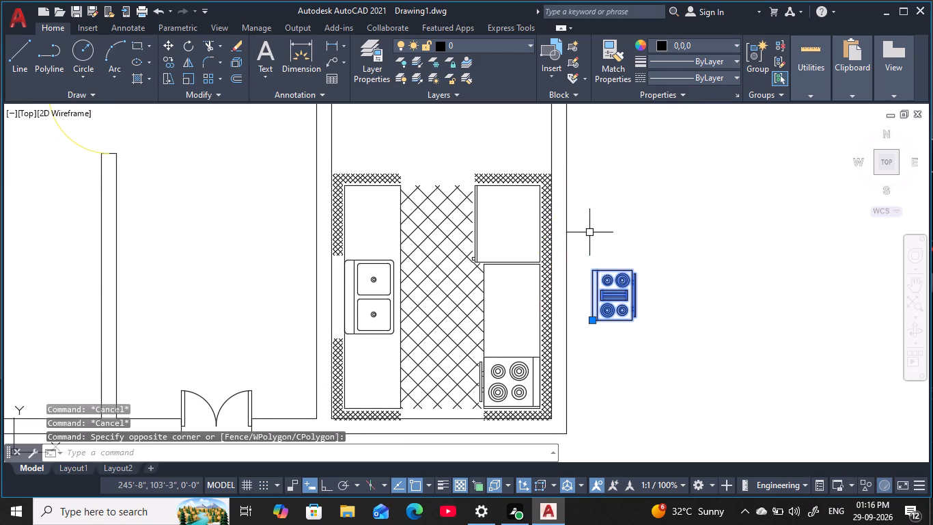
type("RO")
key("space")
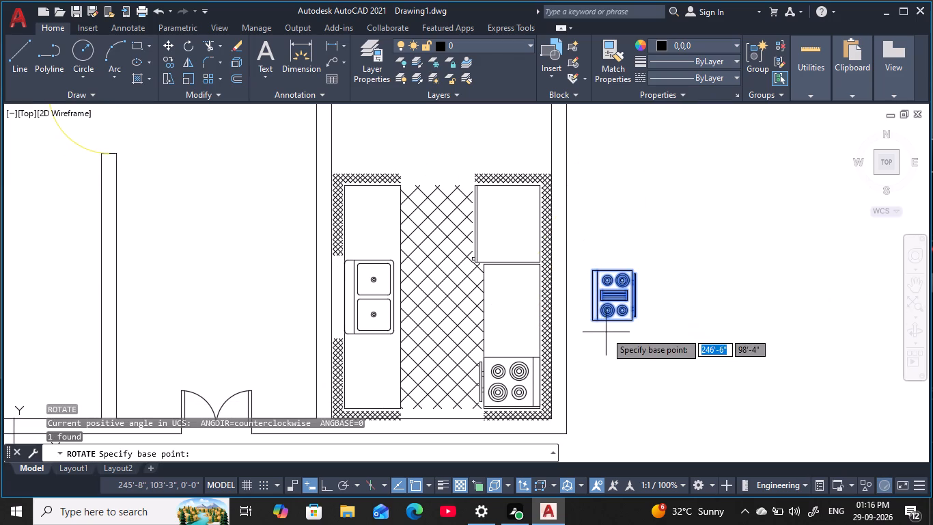
left_click(631, 297)
key("F8")
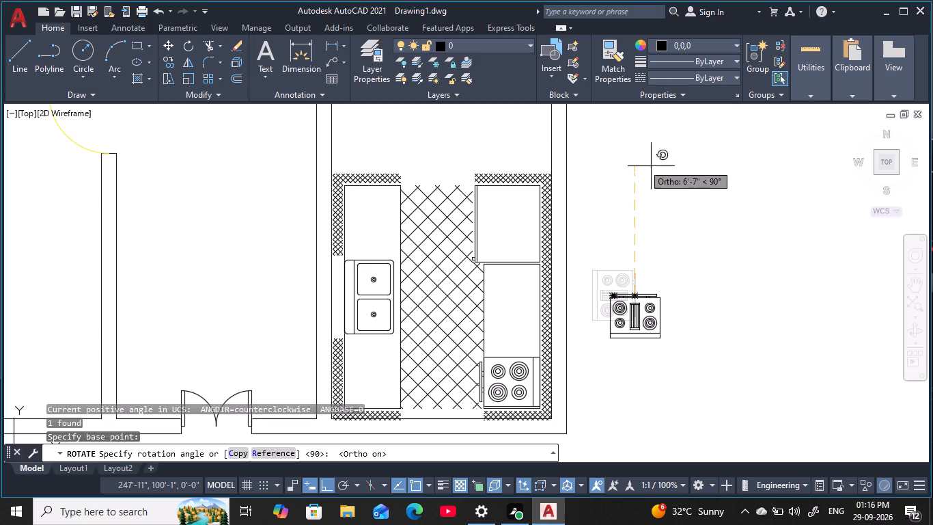
left_click(391, 211)
key("Escape")
key("Escape")
key("Escape")
key("Escape")
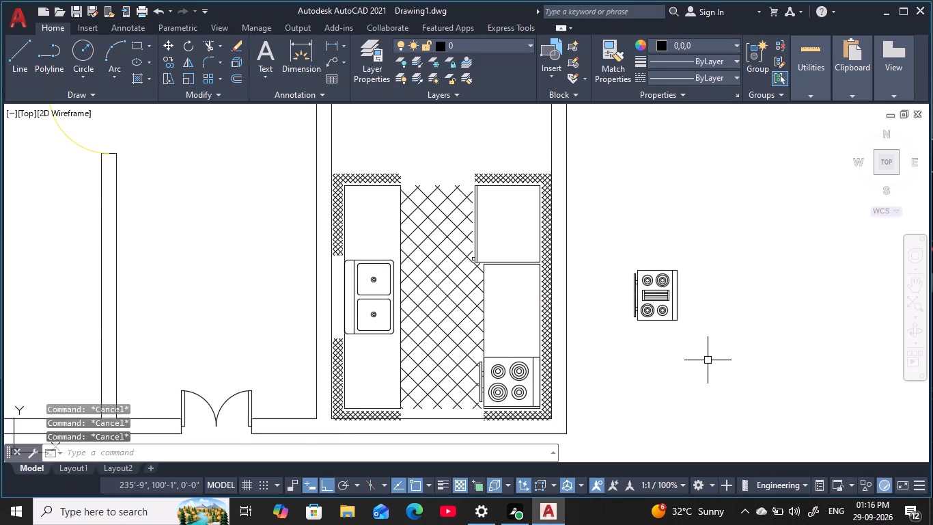
Move the stove block with Ortho off onto the empty stretch of east counter, directly north of the built-in stove.
left_click(710, 359)
left_click(621, 235)
type("M")
key("space")
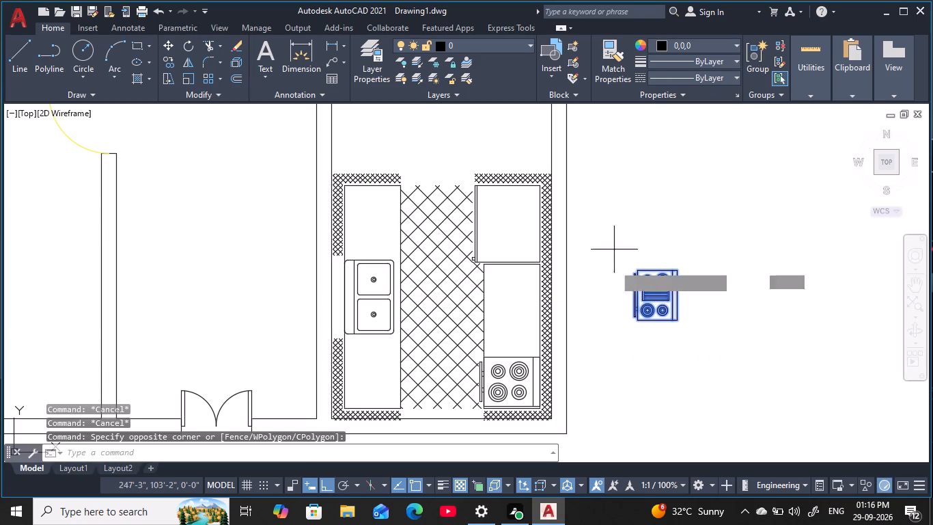
left_click(659, 292)
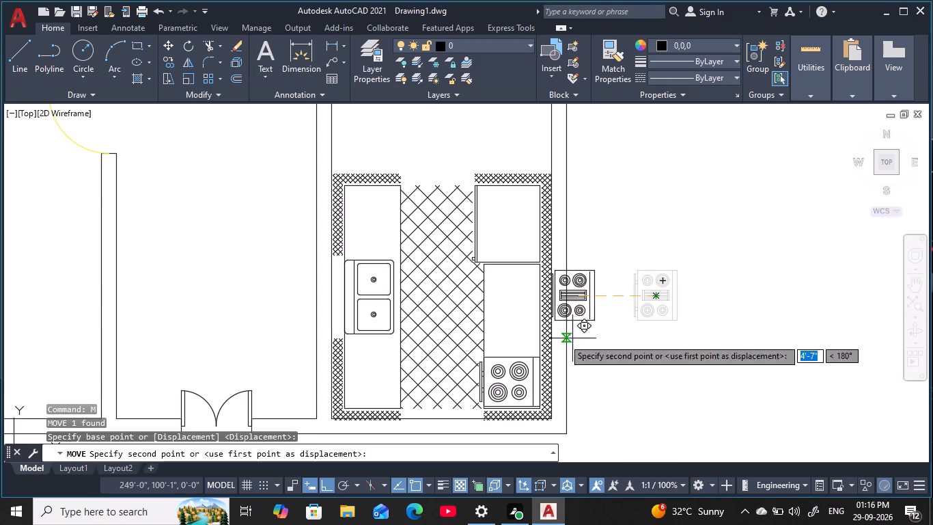
key("F8")
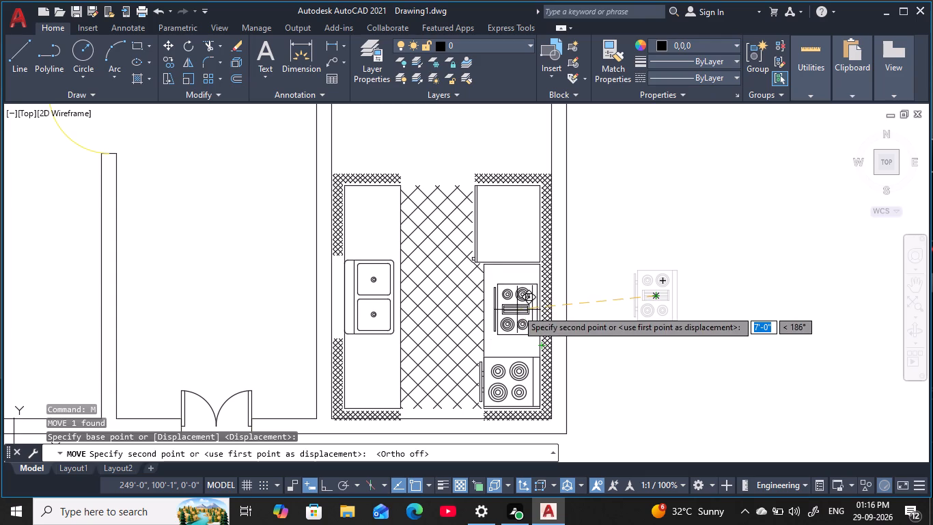
left_click(516, 310)
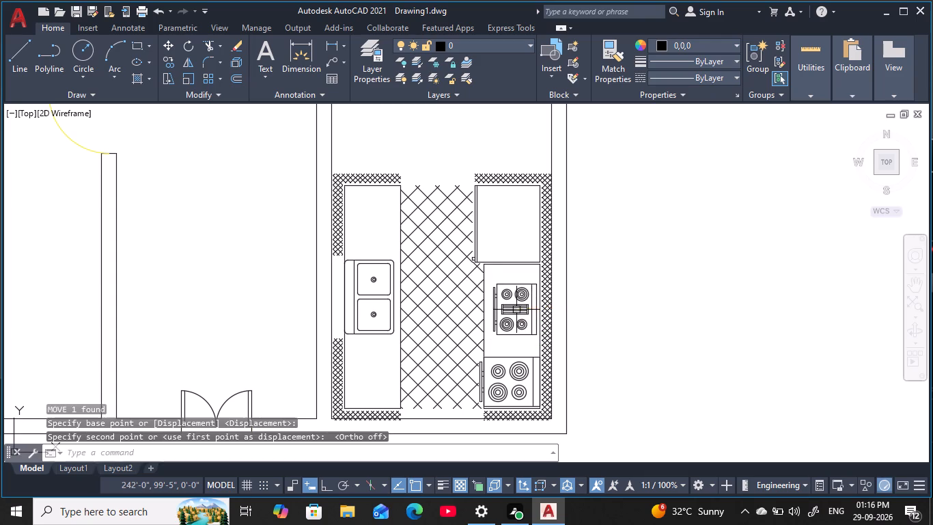
key("Escape")
key("Escape")
key("Escape")
key("Escape")
key("Escape")
key("Escape")
key("Escape")
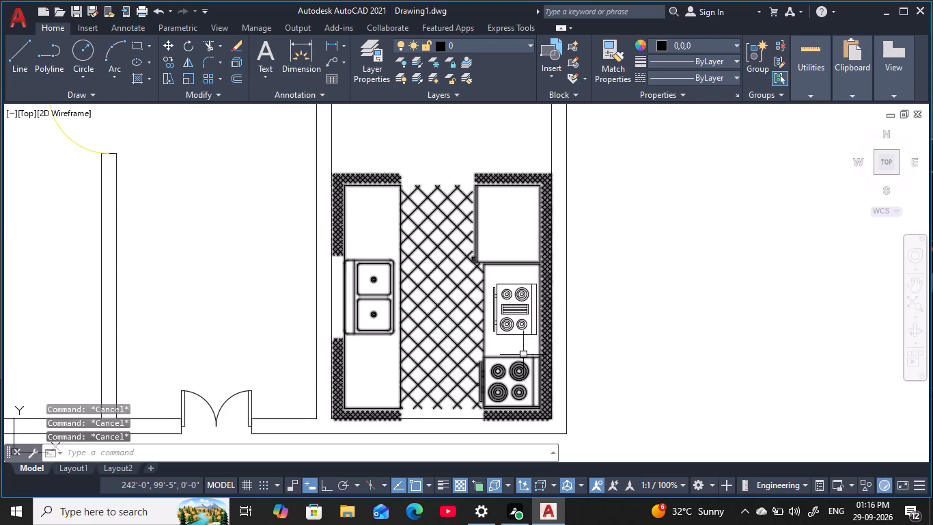
Scale up the placed stove block about its southeast corner until it spans the depth of the east counter.
left_click(525, 322)
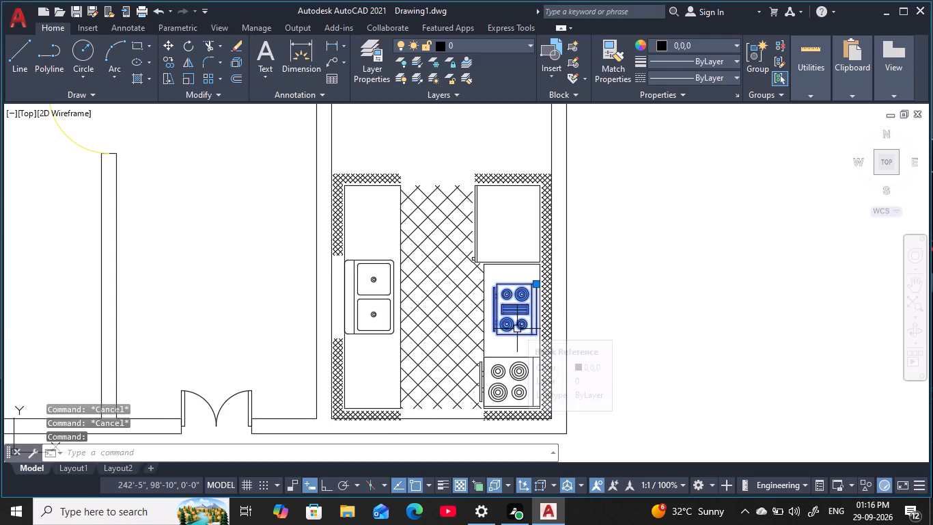
type("SC")
key("space")
left_click(529, 336)
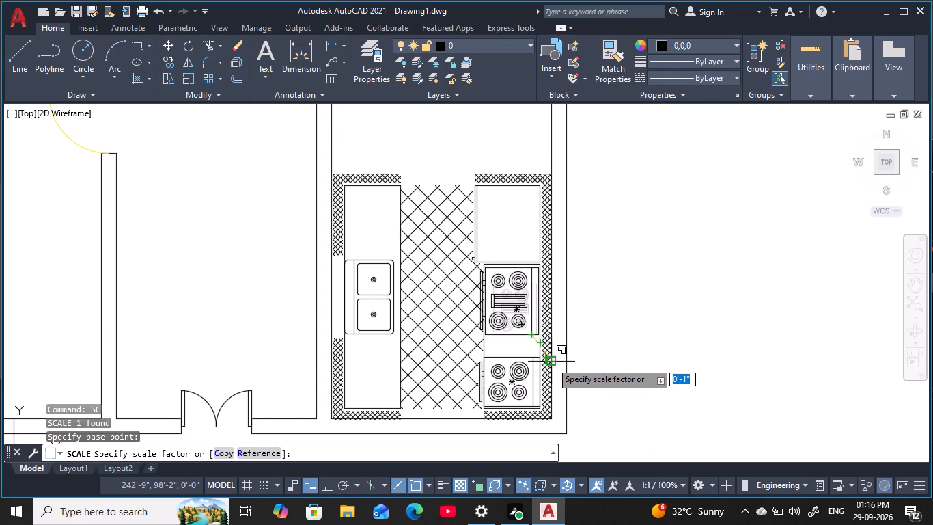
left_click(551, 362)
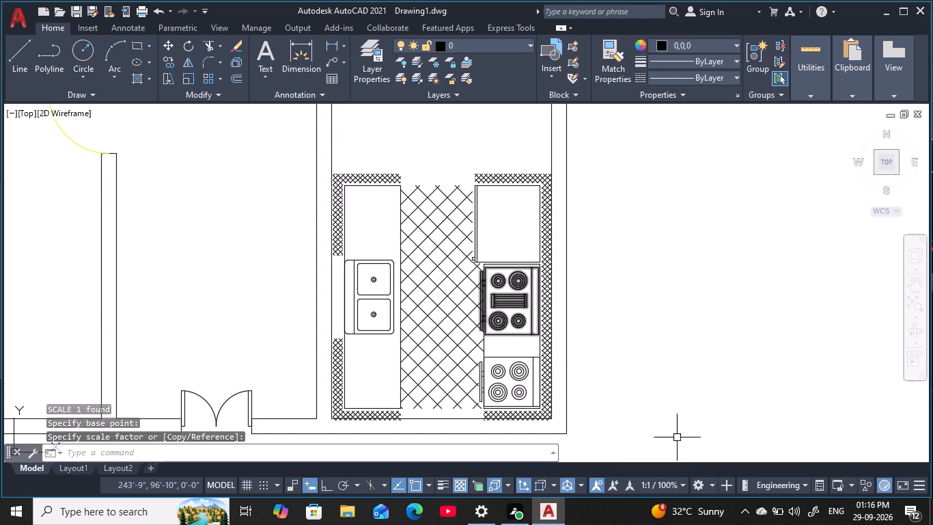
key("Escape")
key("Escape")
key("Escape")
key("Escape")
Review the furnished southern part of the plan around the kitchen, dining room, bathroom and bedroom.
scroll(617, 334, "down", 1)
middle_click_drag(617, 334, 666, 299)
scroll(673, 248, "down", 1)
middle_click_drag(673, 248, 697, 355)
scroll(631, 317, "up", 1)
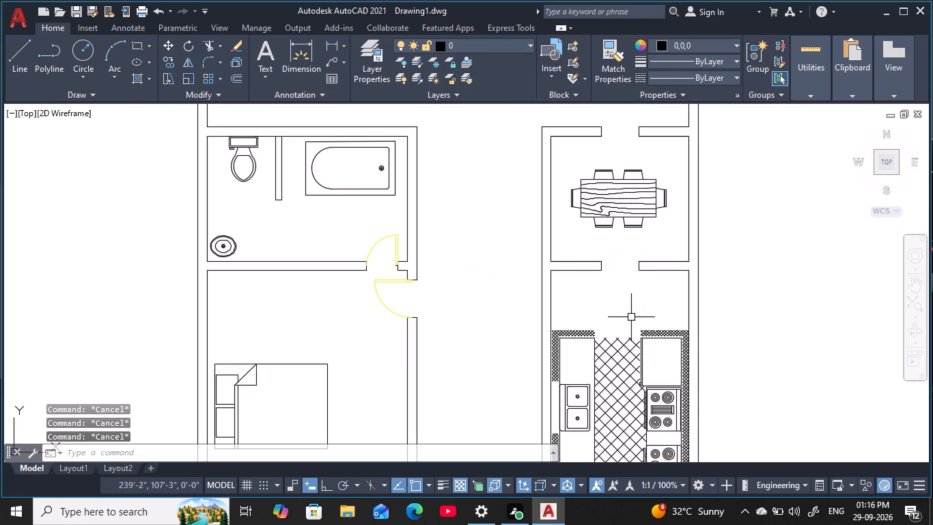
scroll(641, 342, "down", 1)
middle_click_drag(634, 332, 563, 300)
key("Escape")
key("Escape")
key("Escape")
key("Escape")
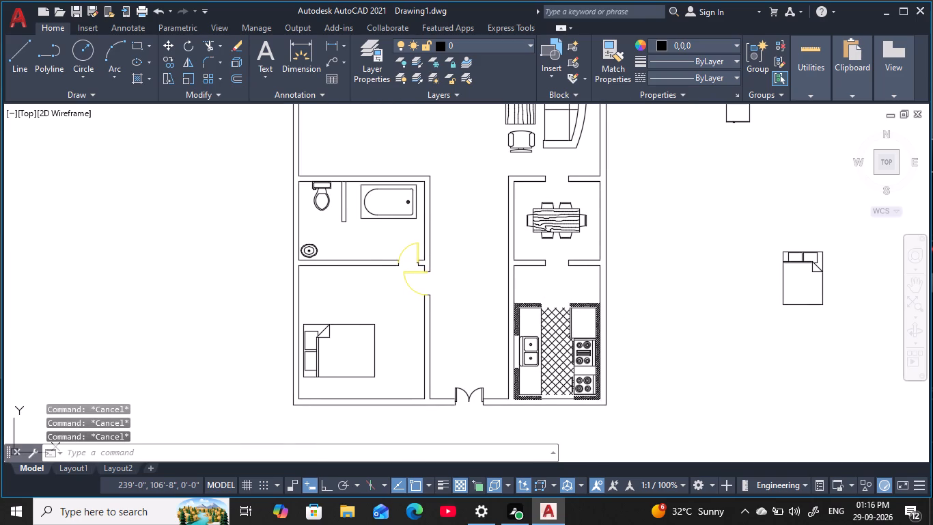
middle_click_drag(672, 290, 693, 275)
key("Escape")
key("Escape")
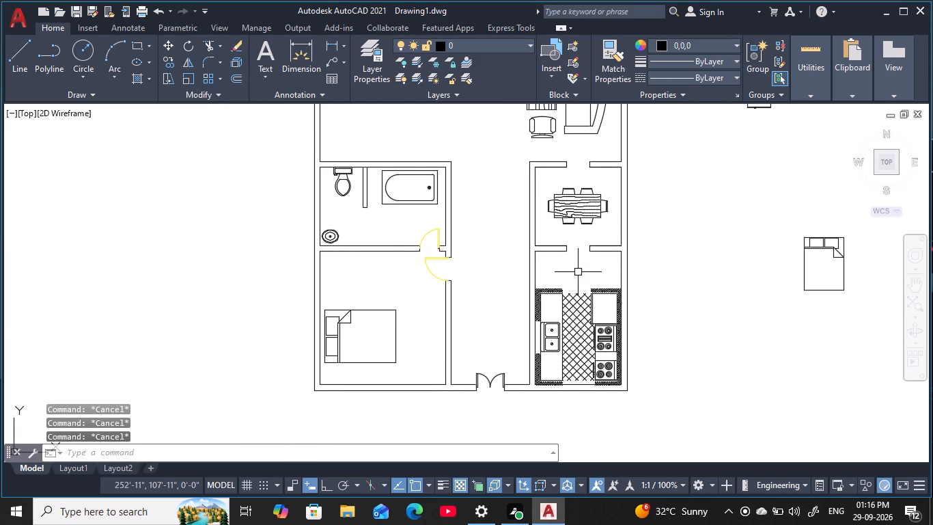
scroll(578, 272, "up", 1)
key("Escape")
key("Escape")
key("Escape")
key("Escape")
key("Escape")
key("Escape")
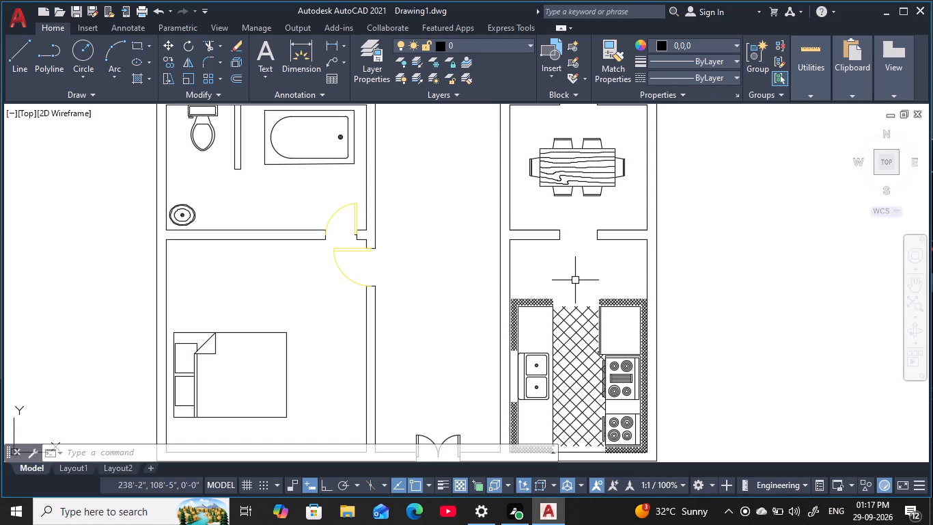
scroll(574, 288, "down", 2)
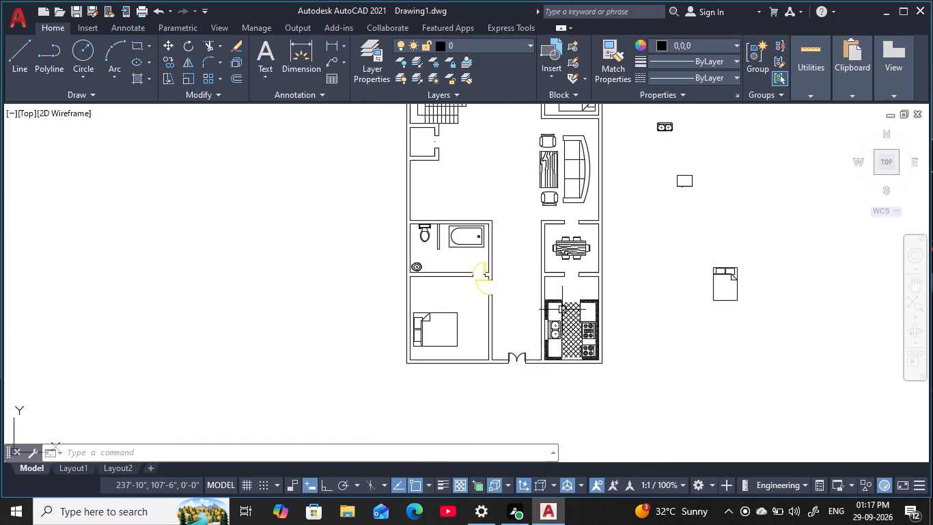
Erase all the leftover furniture and fixture blocks lying outside the house, east of the floor plan.
middle_click_drag(516, 254, 500, 362)
scroll(695, 334, "down", 2)
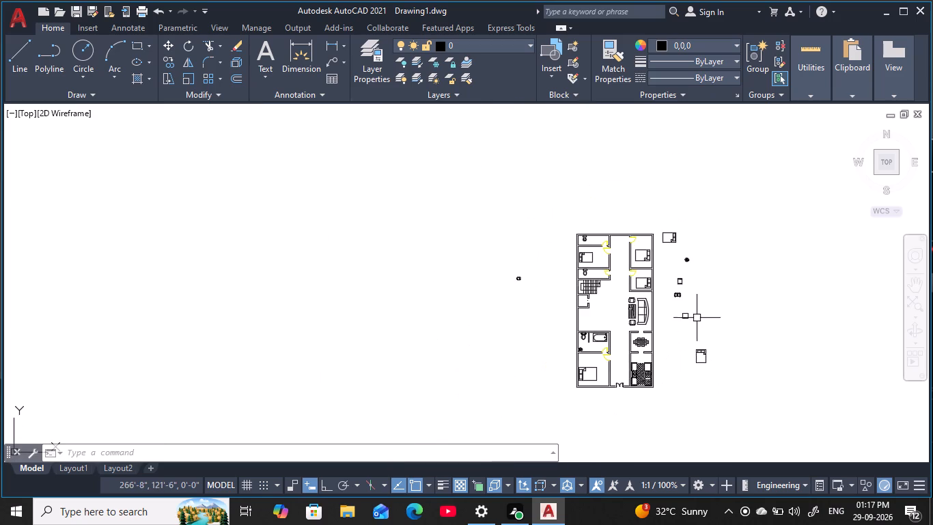
middle_click_drag(698, 314, 697, 288)
key("Escape")
key("Escape")
left_click(757, 380)
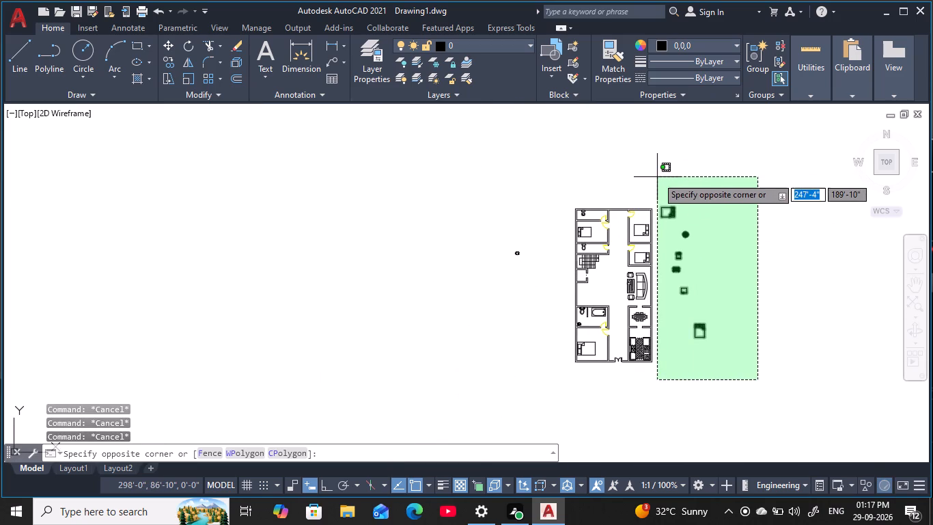
left_click(657, 177)
key("Delete")
Erase the small stray block lying outside the house, west of the floor plan.
left_click(510, 298)
left_click(480, 200)
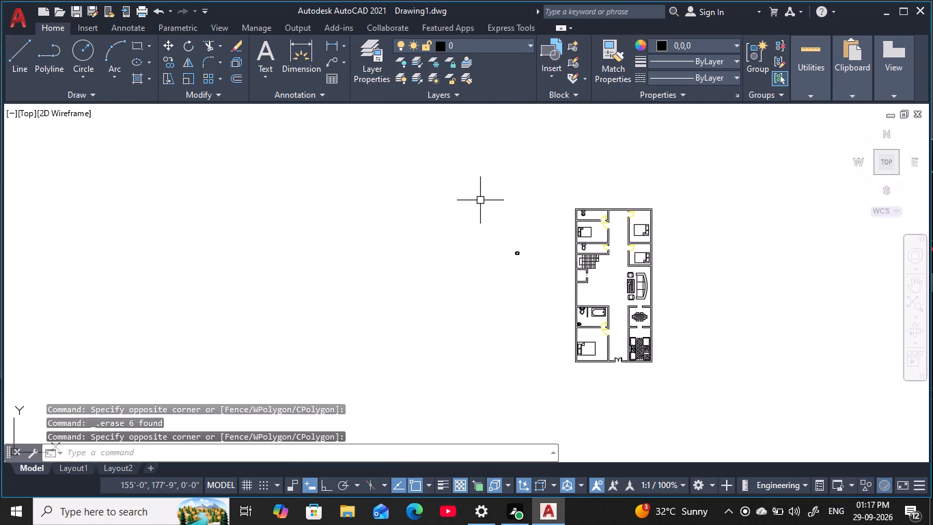
left_click_drag(563, 302, 559, 294)
left_click(491, 224)
key("Return")
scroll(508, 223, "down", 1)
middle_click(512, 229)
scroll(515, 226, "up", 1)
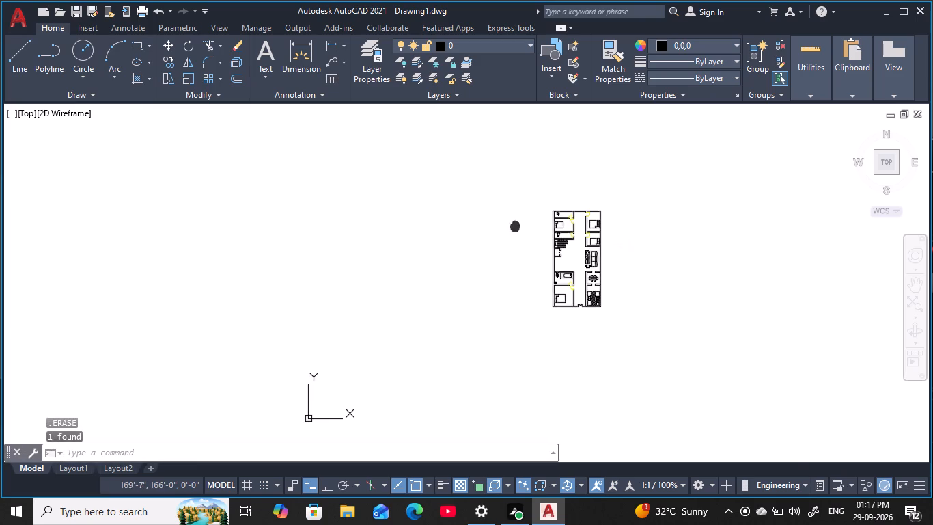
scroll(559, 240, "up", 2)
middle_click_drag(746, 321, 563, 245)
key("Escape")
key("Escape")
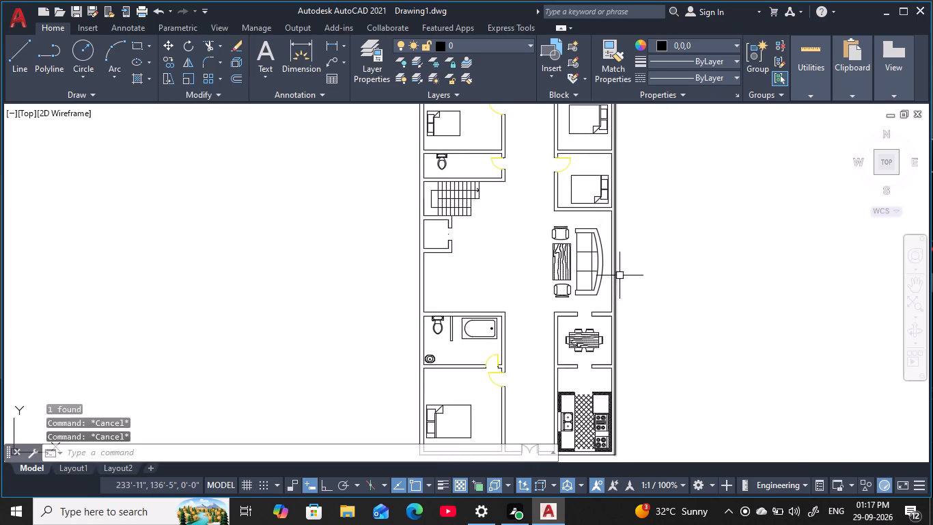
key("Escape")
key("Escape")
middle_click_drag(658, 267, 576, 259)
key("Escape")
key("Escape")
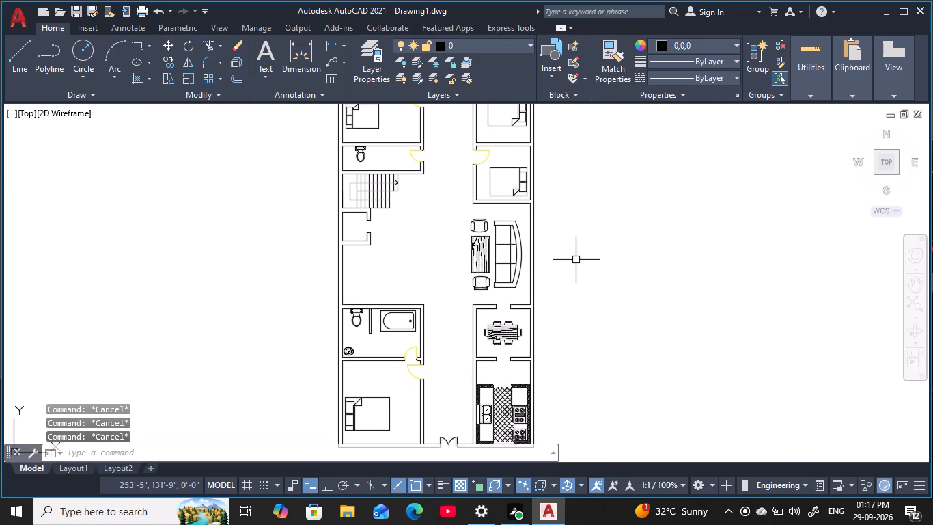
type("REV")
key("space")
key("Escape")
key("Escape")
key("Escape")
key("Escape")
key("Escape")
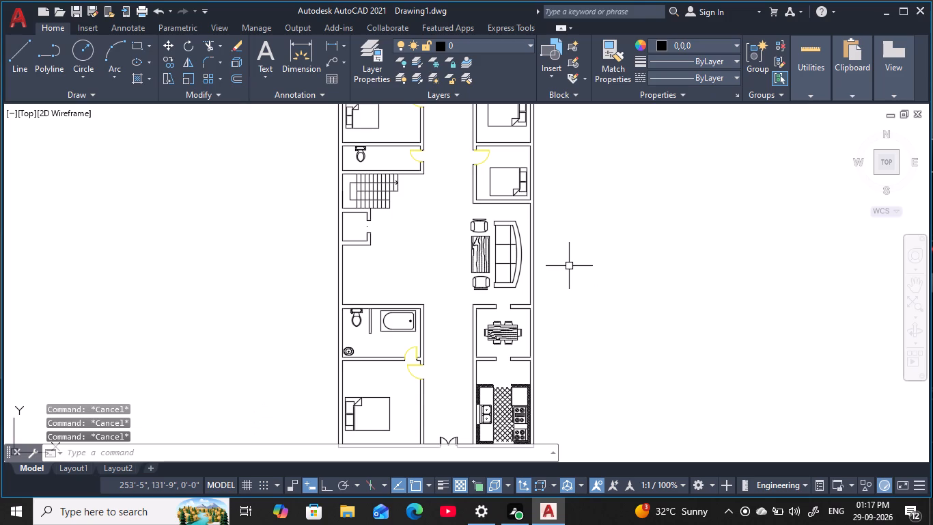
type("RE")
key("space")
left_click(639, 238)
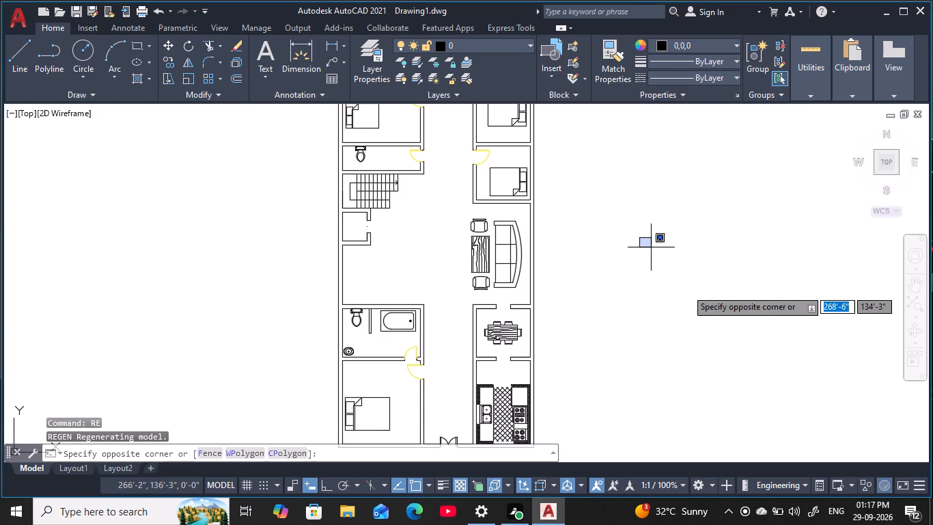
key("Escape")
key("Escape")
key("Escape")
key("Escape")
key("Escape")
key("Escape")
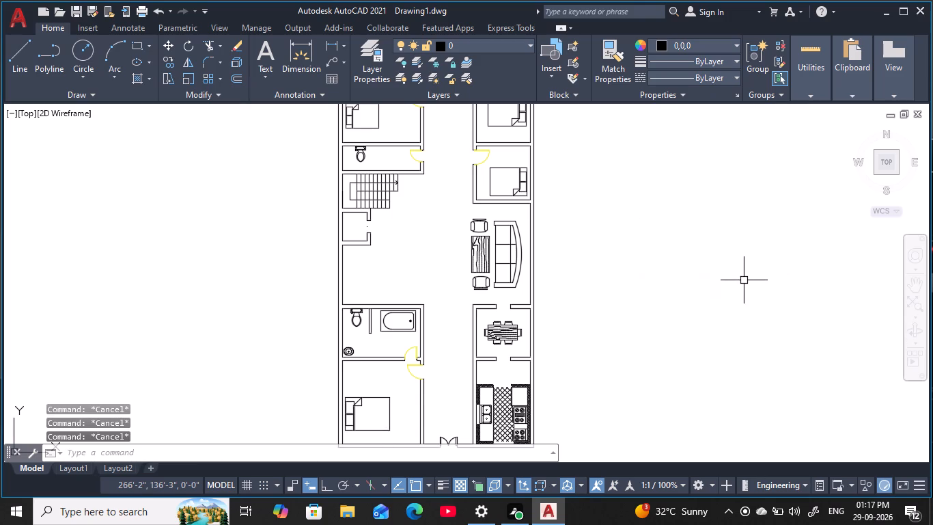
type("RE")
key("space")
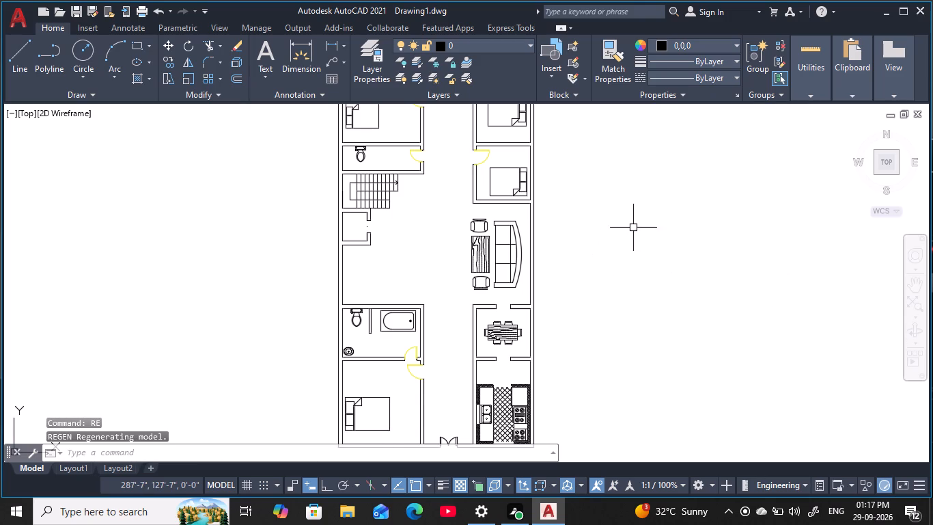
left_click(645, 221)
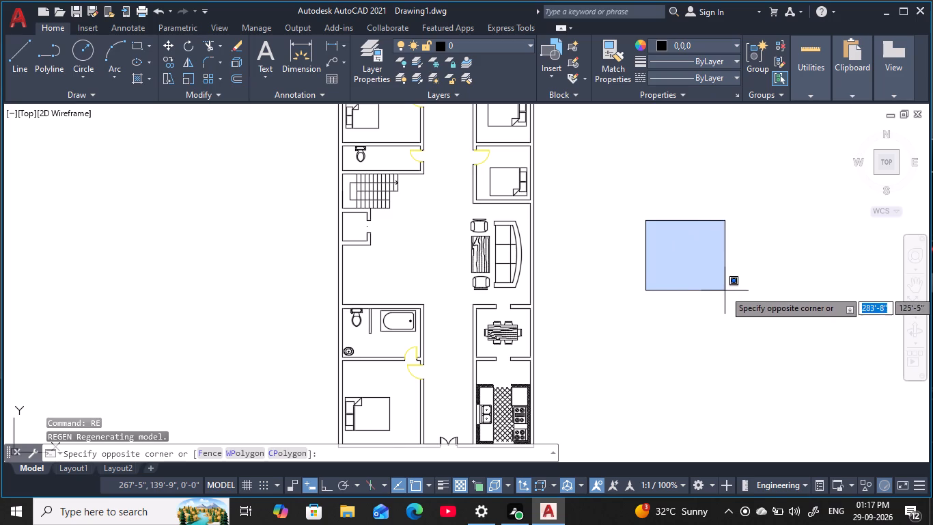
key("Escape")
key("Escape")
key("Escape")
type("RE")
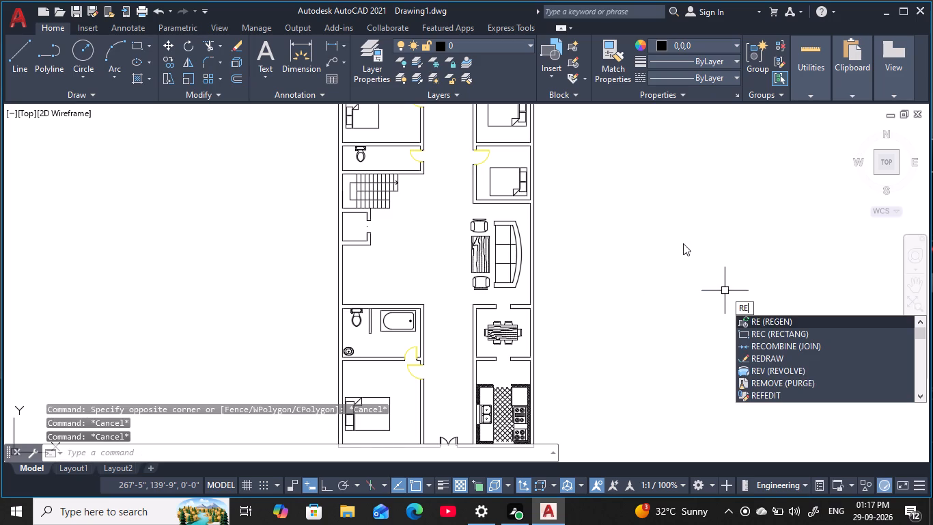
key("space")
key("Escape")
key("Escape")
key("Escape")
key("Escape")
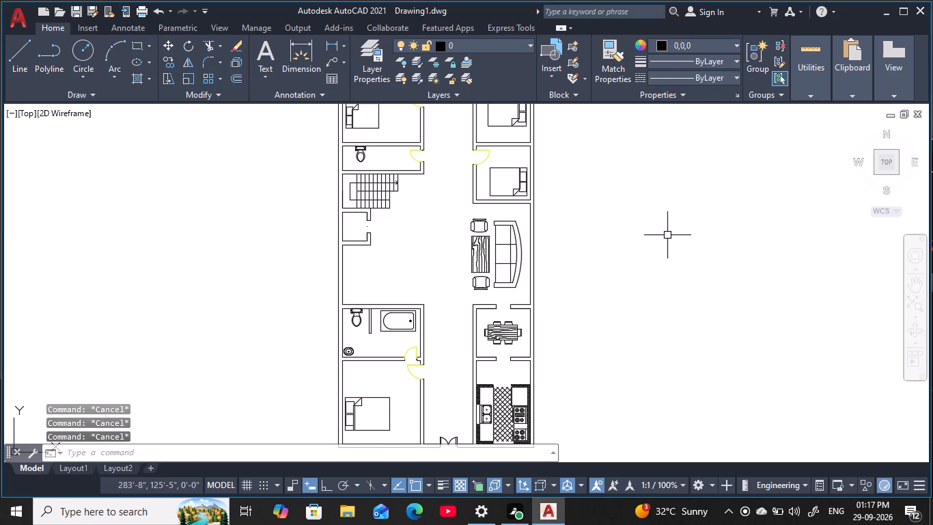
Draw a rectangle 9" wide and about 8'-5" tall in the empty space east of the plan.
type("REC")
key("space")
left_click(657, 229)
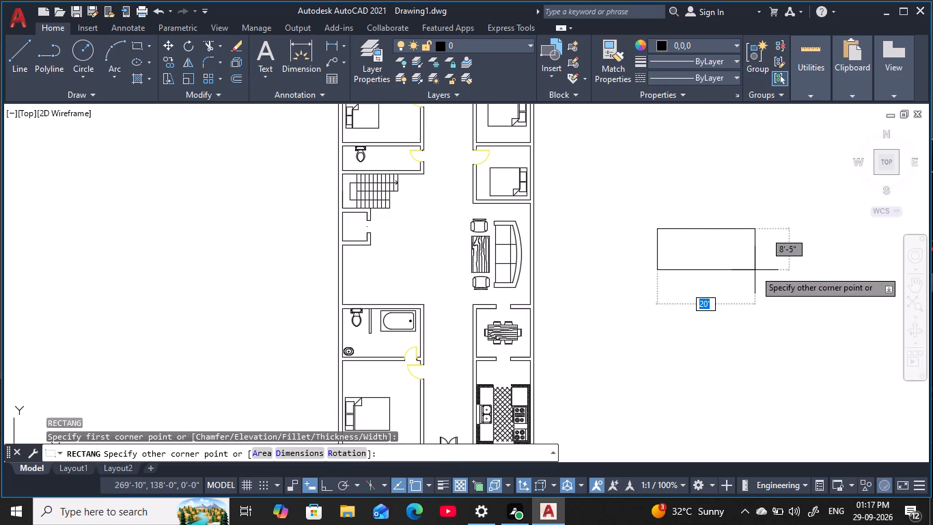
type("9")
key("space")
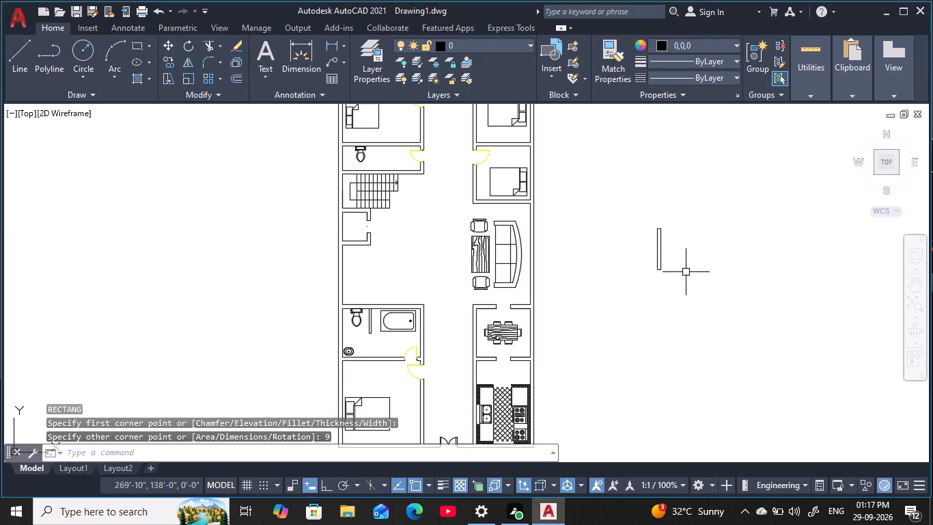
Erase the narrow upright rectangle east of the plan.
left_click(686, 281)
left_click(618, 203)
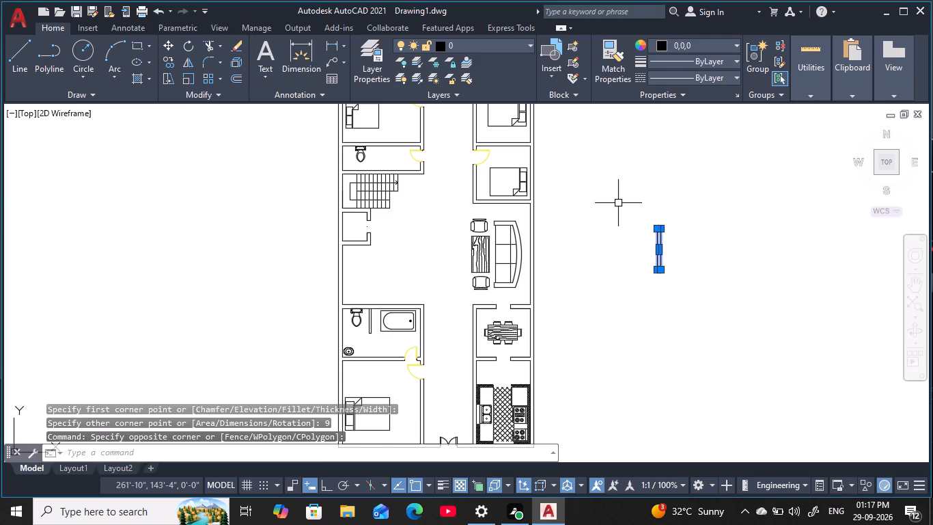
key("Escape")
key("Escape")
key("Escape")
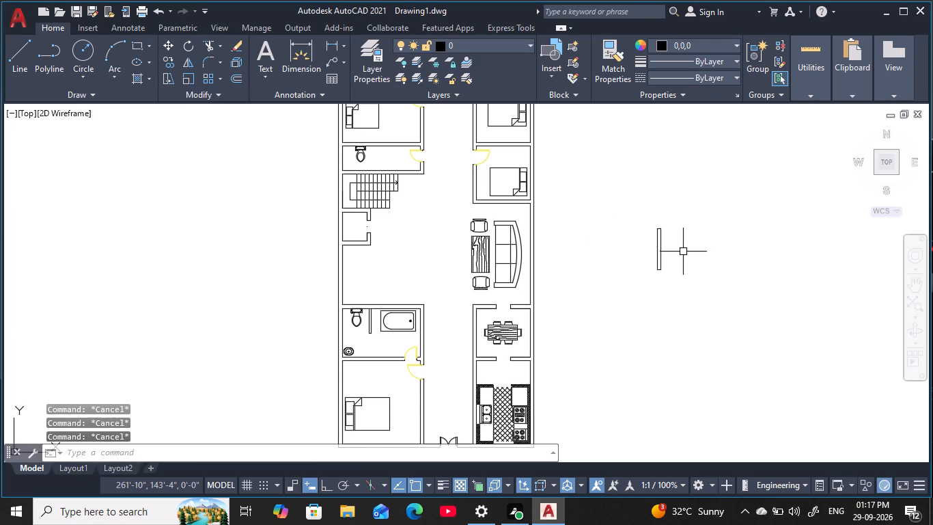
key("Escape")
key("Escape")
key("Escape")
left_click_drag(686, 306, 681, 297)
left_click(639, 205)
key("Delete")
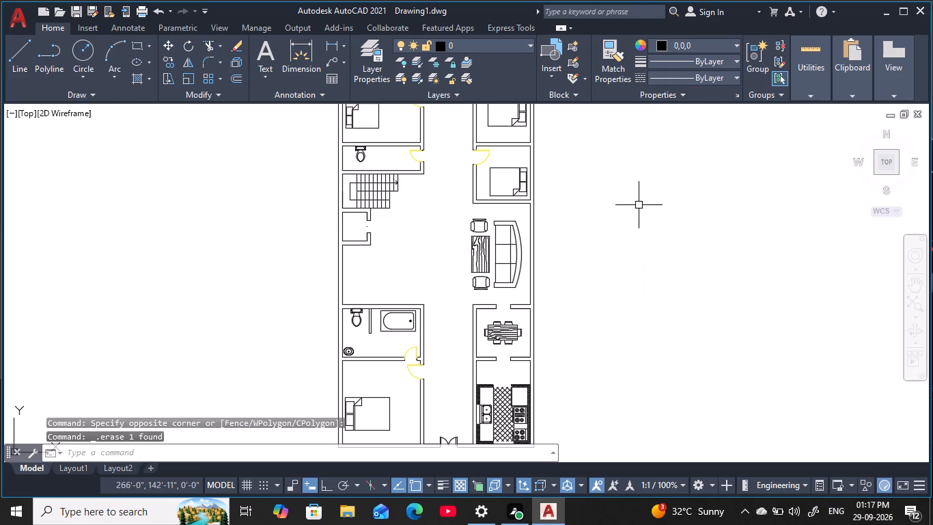
Draw a rectangle by dimensions, 4' long and 9" wide, in the empty space east of the plan.
type("REC")
key("space")
left_click(651, 218)
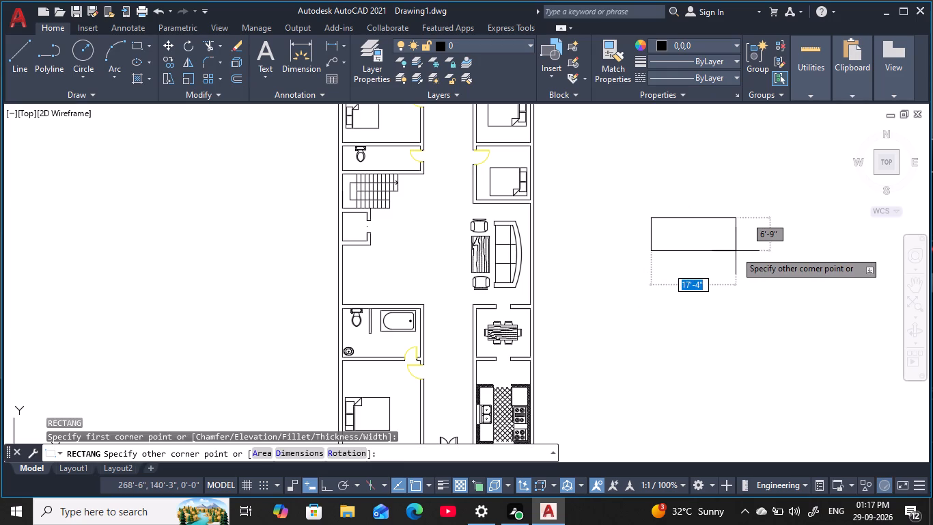
key("d")
key("space")
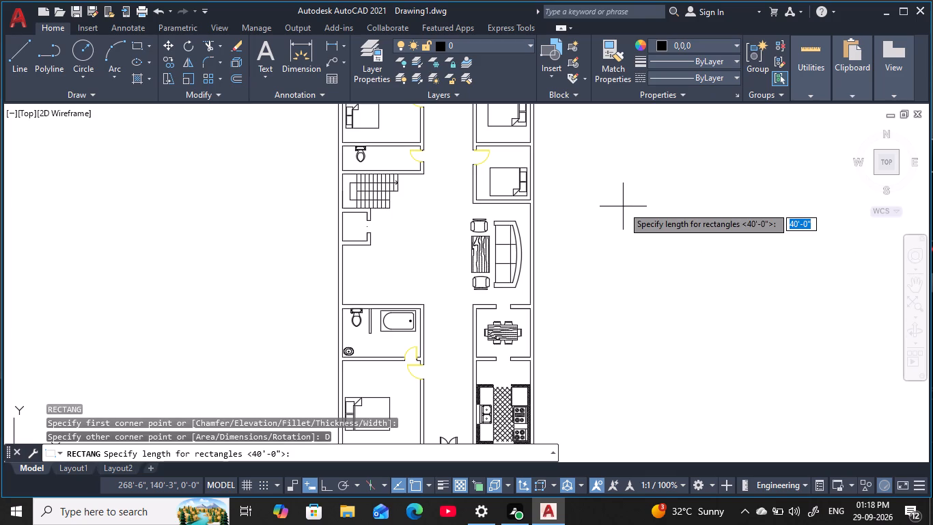
key("4")
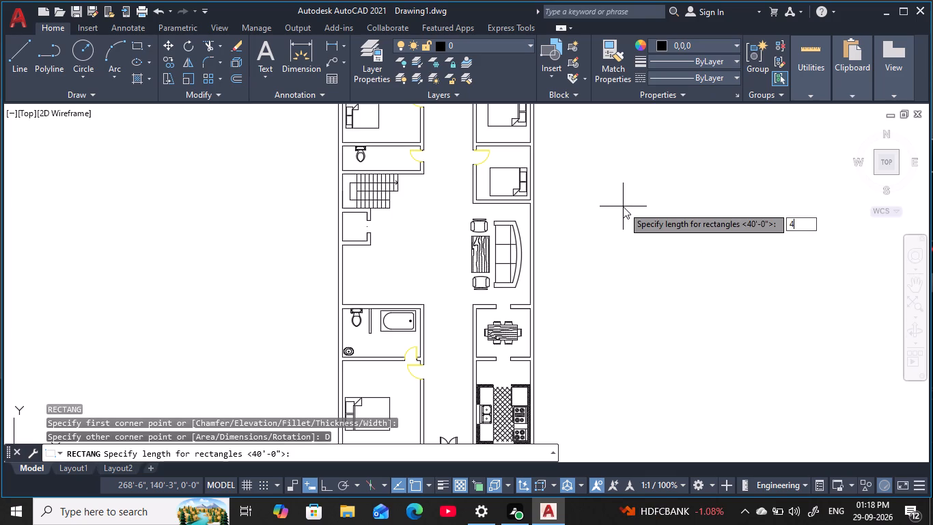
type("'")
key("space")
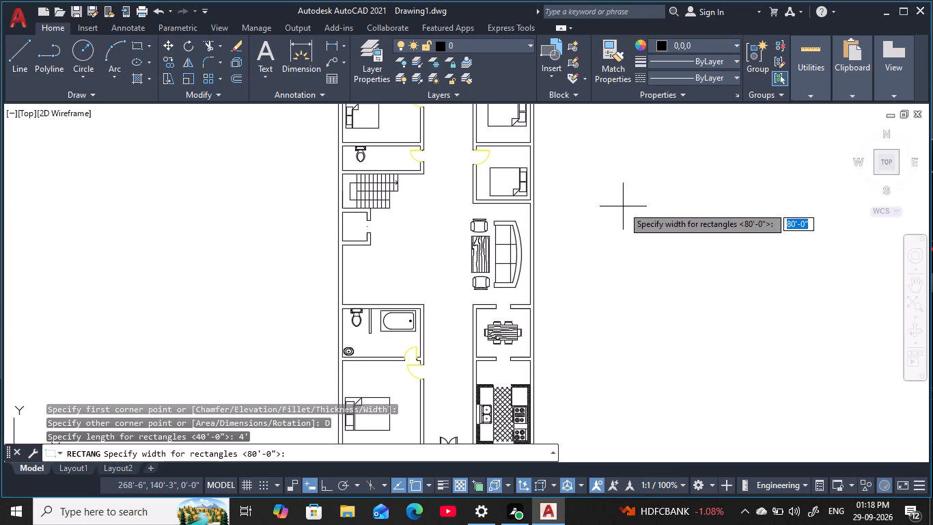
type("9")
key("space")
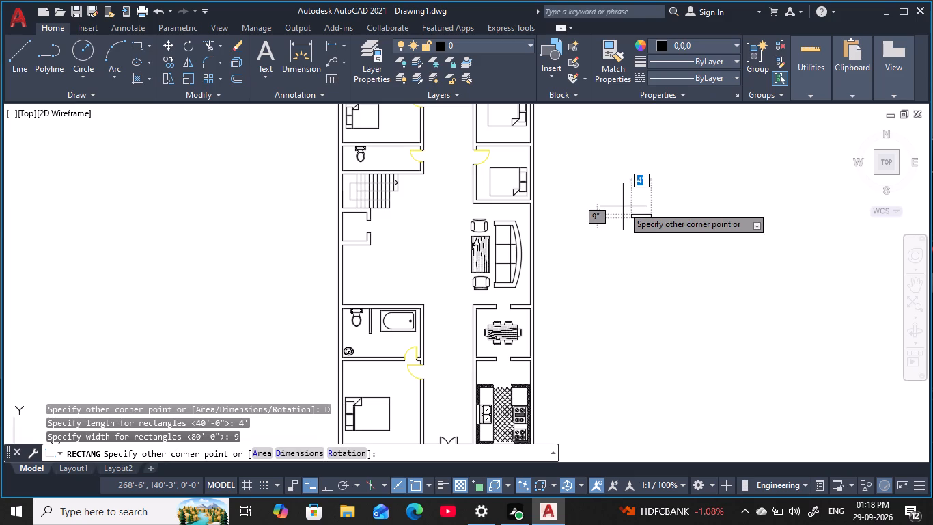
left_click(761, 260)
Draw a horizontal centre line through the 4' rectangle, from the midpoint of its west side to the midpoint of its east side.
scroll(669, 228, "up", 2)
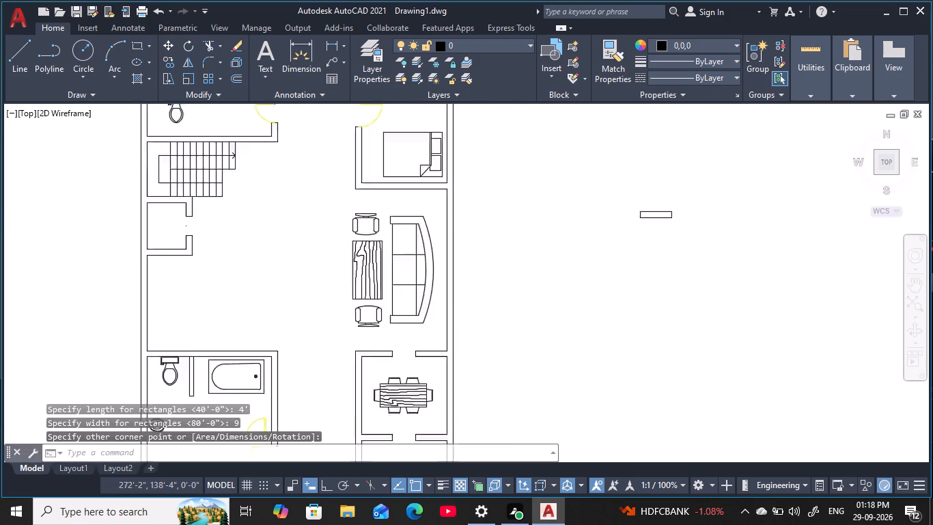
scroll(669, 228, "up", 1)
middle_click_drag(669, 228, 696, 301)
key("Escape")
key("Escape")
scroll(669, 268, "up", 2)
key("Escape")
middle_click_drag(669, 268, 673, 256)
key("Escape")
key("Escape")
key("Escape")
key("Escape")
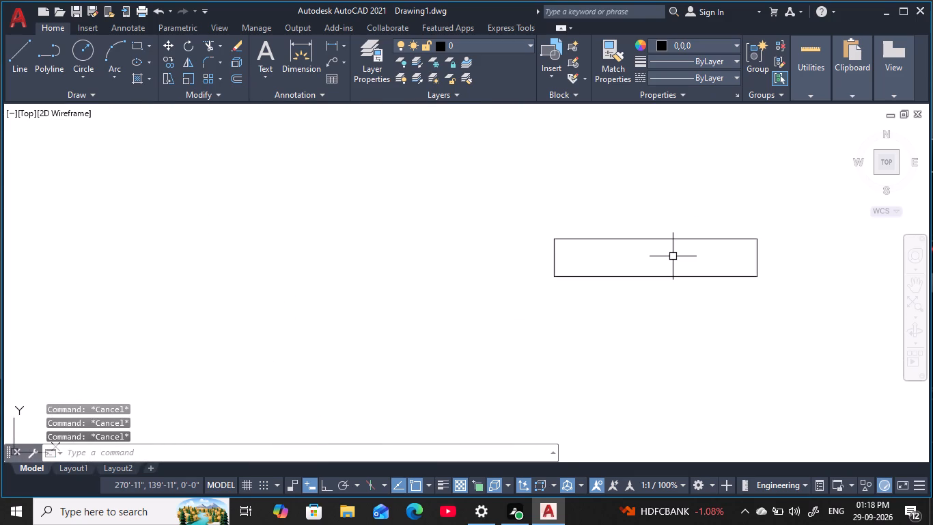
type("L")
key("space")
left_click(553, 260)
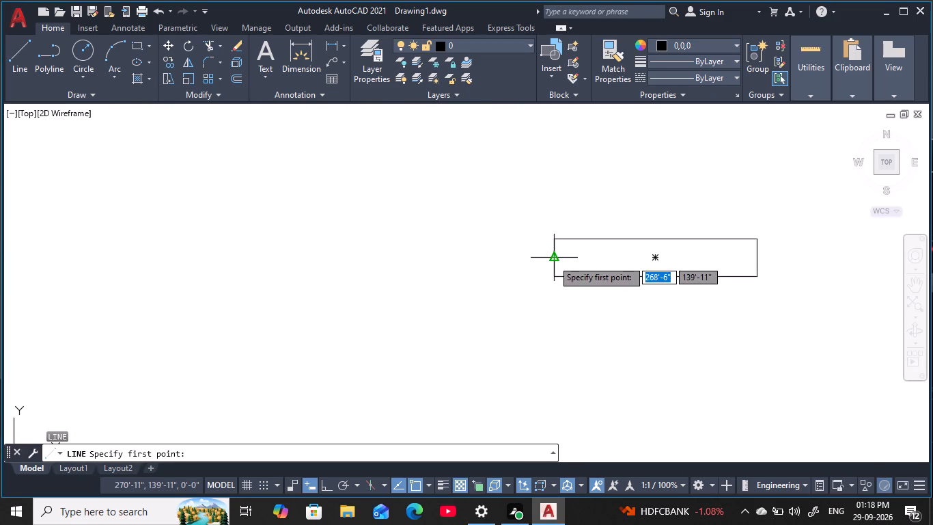
left_click(760, 260)
key("Escape")
key("Escape")
key("Escape")
key("Escape")
key("Escape")
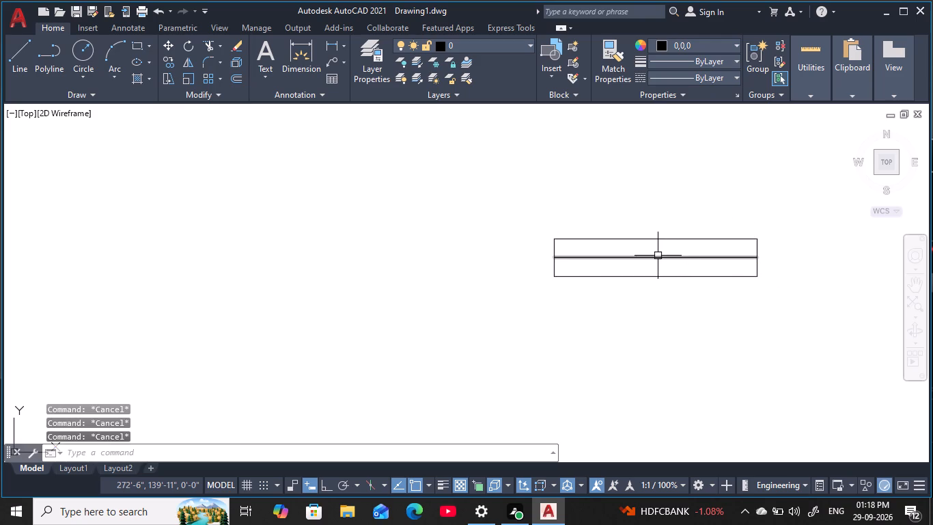
Offset the rectangle's centre line by 1.5" to both its north and south sides.
key("o")
key("space")
type("1.5")
key("space")
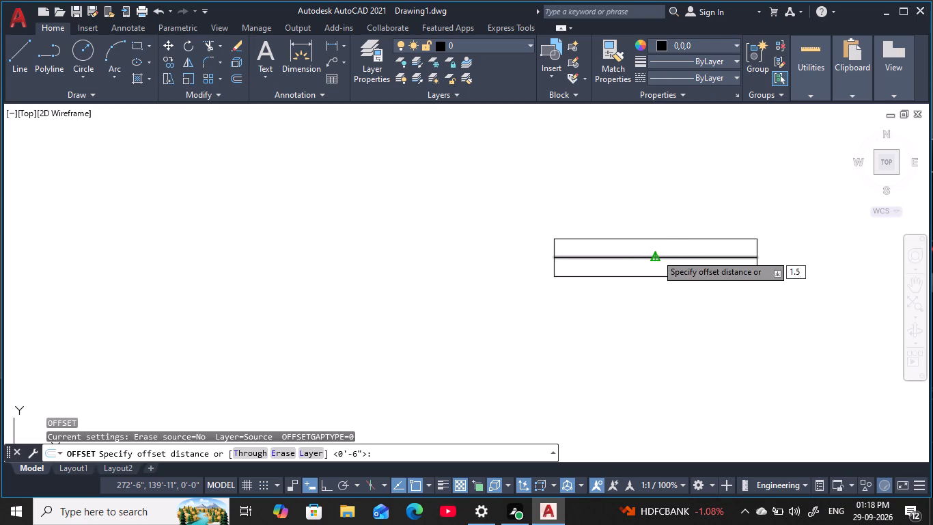
left_click(656, 257)
left_click(656, 246)
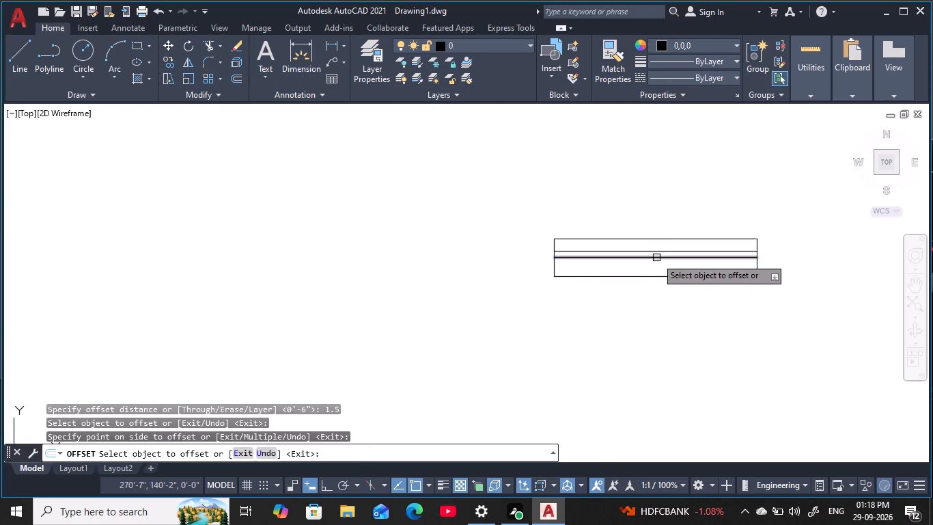
left_click(656, 258)
left_click(664, 314)
key("Escape")
key("Escape")
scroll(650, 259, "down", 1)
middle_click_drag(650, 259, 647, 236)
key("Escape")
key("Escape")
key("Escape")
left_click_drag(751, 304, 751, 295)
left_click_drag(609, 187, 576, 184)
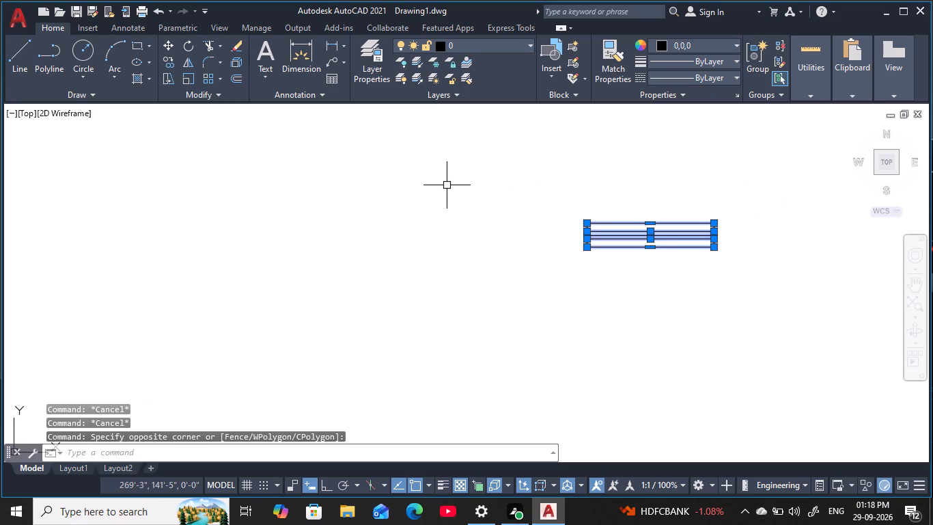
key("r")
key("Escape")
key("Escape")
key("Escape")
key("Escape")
Copy the 4' by 9" window symbol to the empty space a short distance west of the original.
type("CO")
key("space")
key("space")
left_click(727, 316)
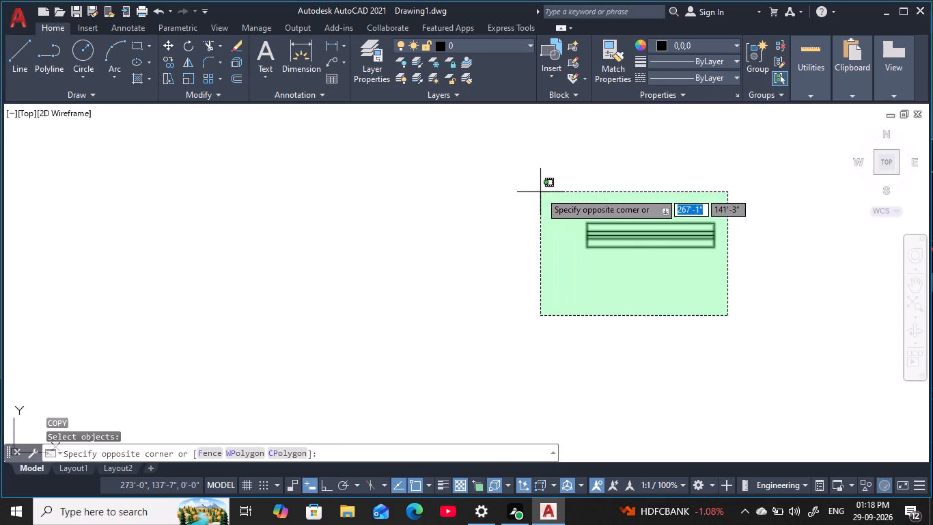
left_click(540, 192)
key("space")
left_click(663, 237)
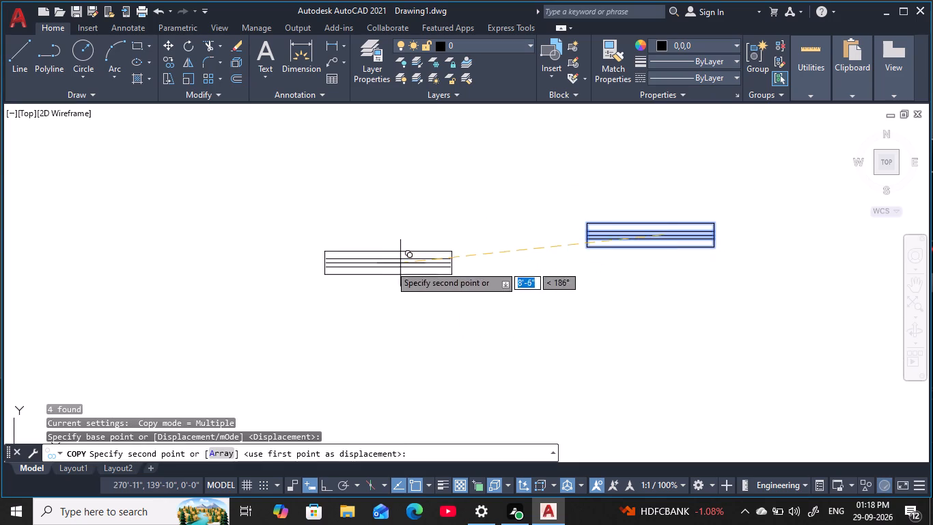
left_click(379, 269)
key("Escape")
key("Escape")
middle_click_drag(379, 269, 566, 261)
key("Escape")
scroll(568, 263, "down", 3)
key("Escape")
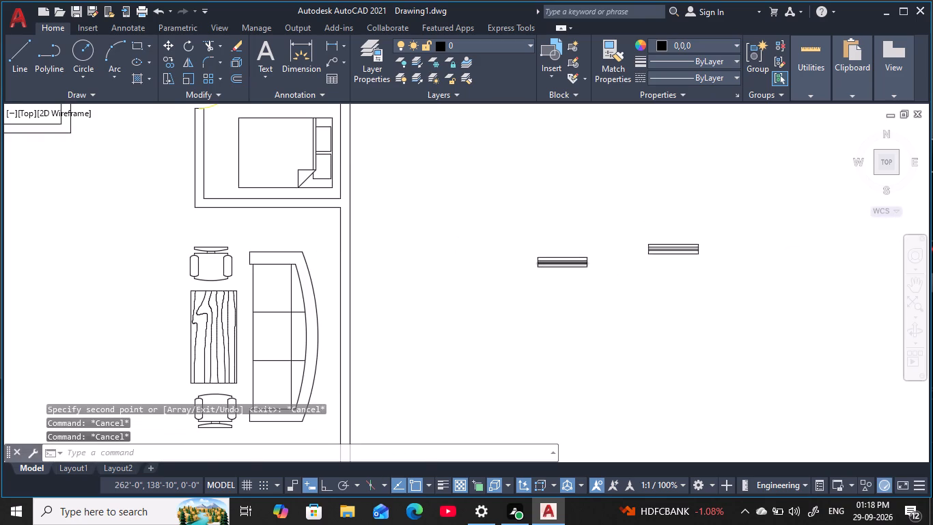
key("Escape")
key("Escape")
scroll(568, 265, "up", 2)
scroll(568, 265, "down", 2)
key("Escape")
key("Escape")
Rotate the copied window symbol 90° about its centre so that it stands upright, with ortho on.
left_click(606, 297)
left_click(522, 213)
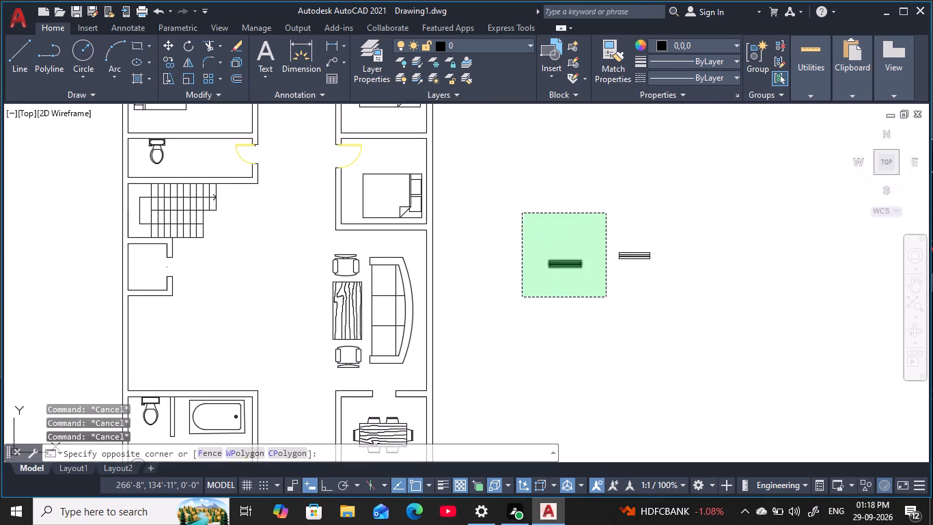
type("RO")
key("space")
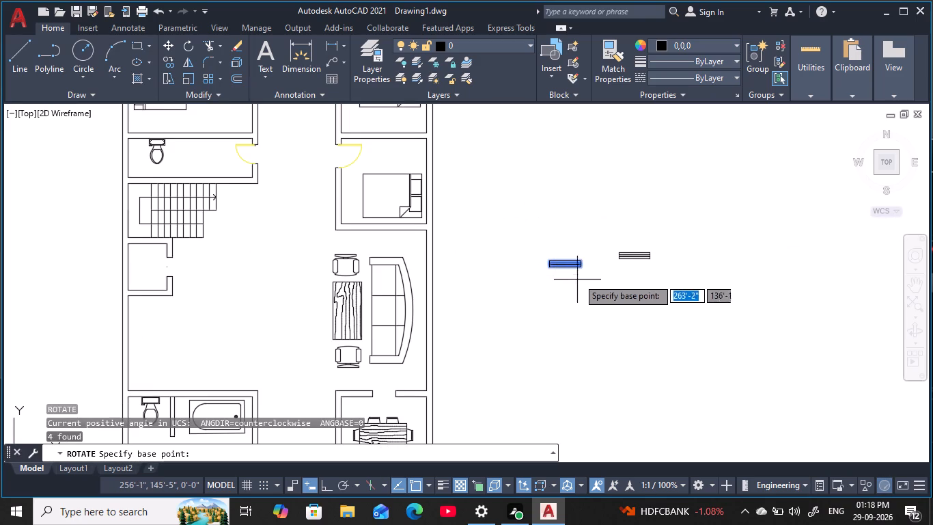
left_click(569, 264)
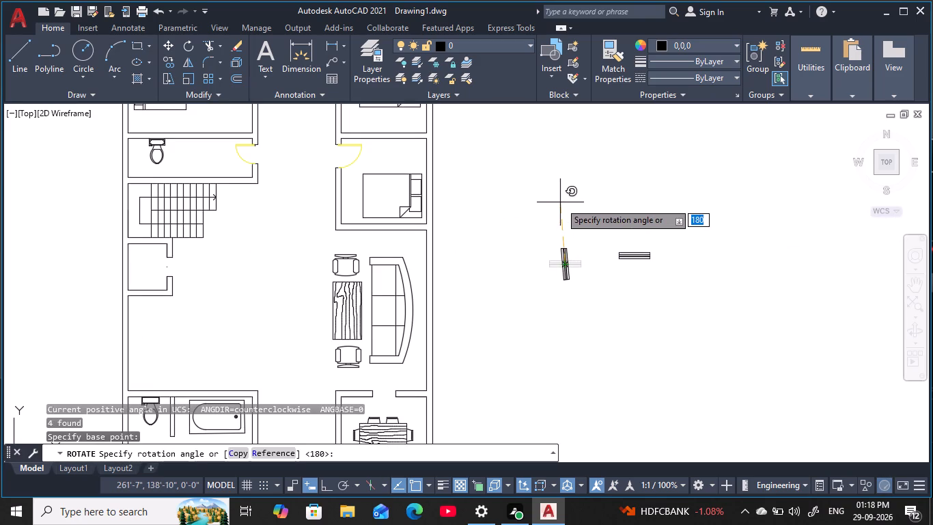
key("F8")
left_click(560, 202)
key("Escape")
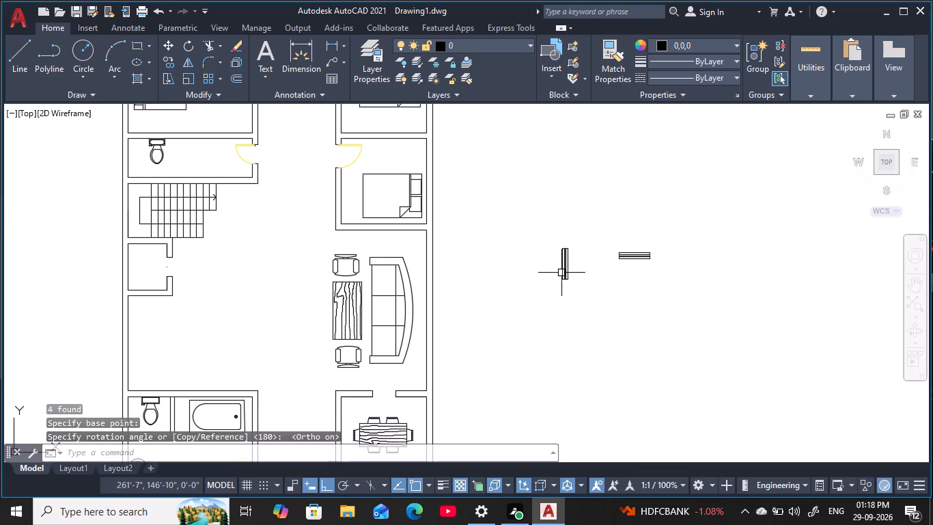
key("Escape")
key("Escape")
key("Escape")
key("Escape")
scroll(497, 310, "down", 1)
key("Escape")
key("Escape")
key("Escape")
key("Escape")
key("Escape")
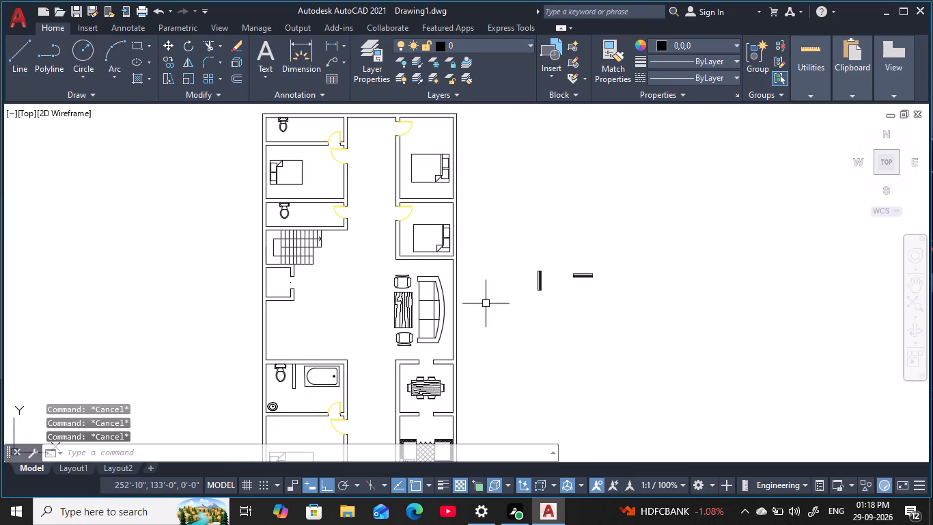
key("Escape")
key("Escape")
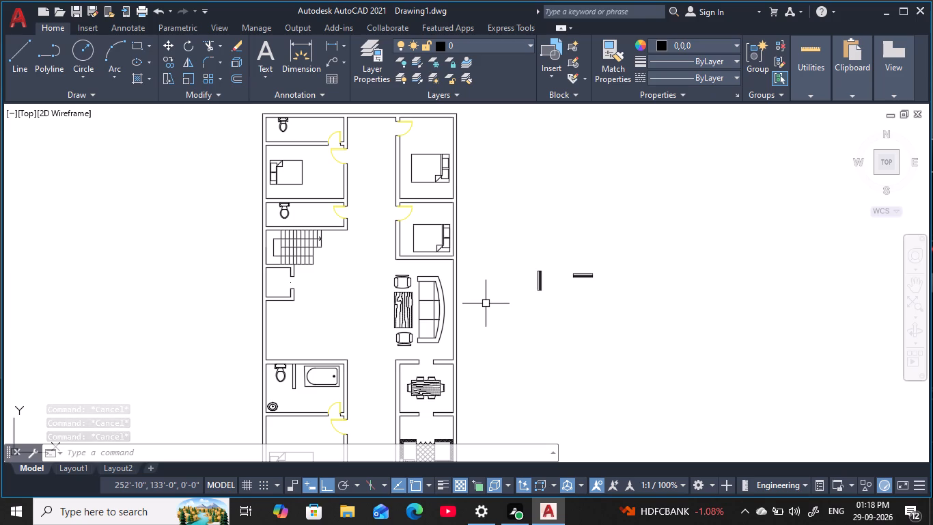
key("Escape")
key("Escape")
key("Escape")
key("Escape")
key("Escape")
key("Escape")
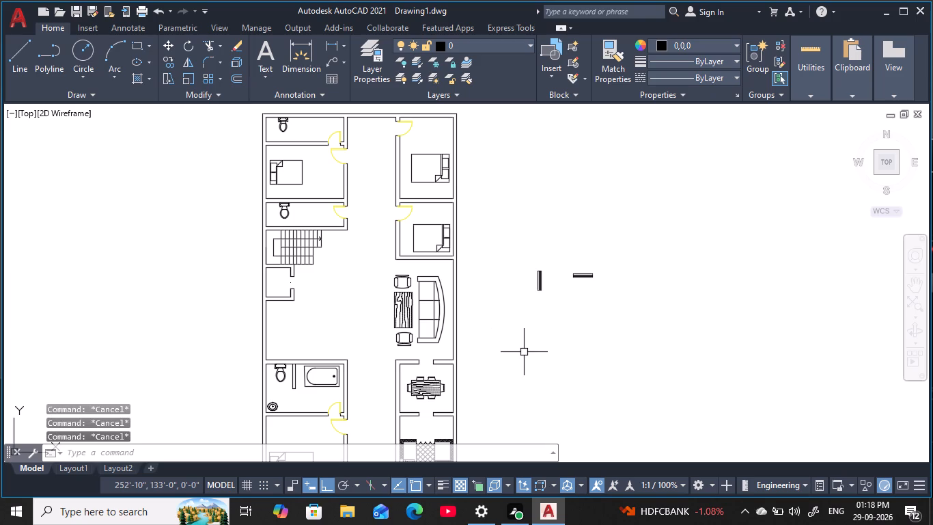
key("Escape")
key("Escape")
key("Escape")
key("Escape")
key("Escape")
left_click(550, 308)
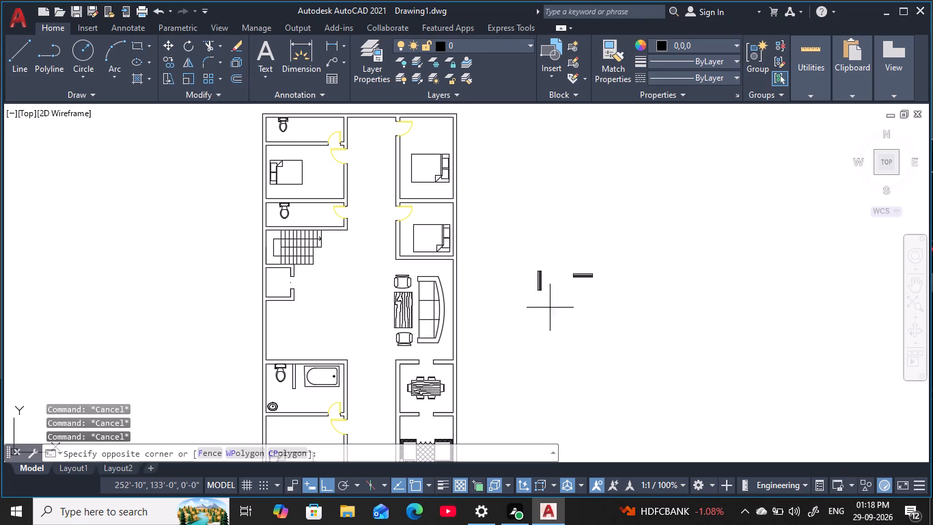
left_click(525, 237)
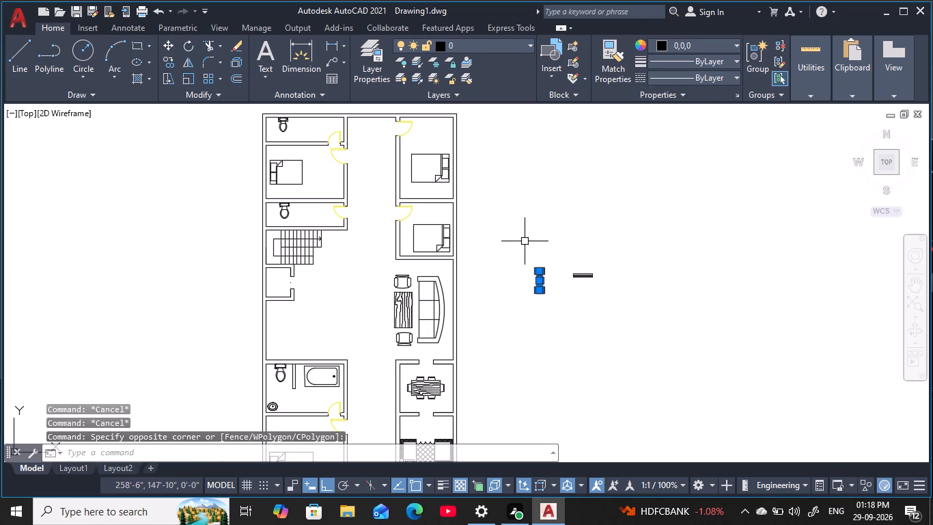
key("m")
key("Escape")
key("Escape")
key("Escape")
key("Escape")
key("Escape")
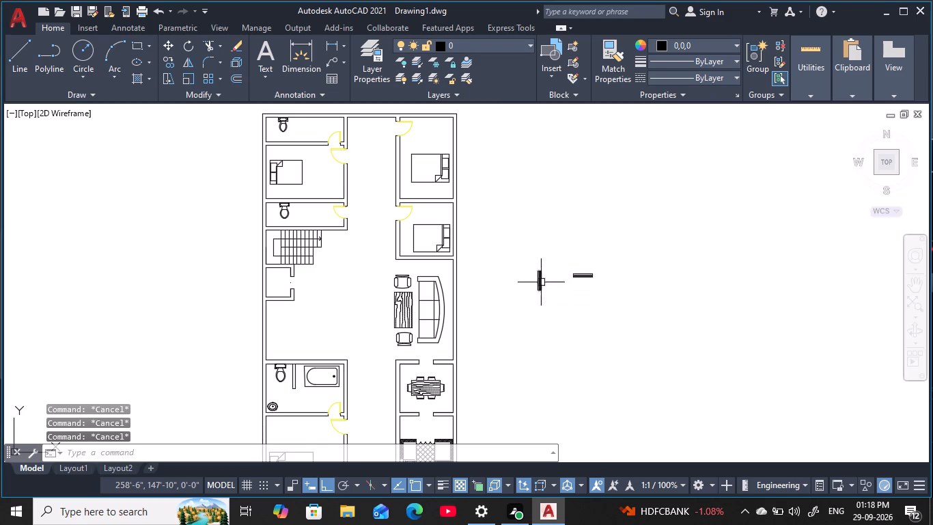
Copy the upright window symbol into the north-east bedroom's east wall, its north end level with the north jamb of the bedroom door.
left_click(553, 310)
left_click(520, 241)
type("CO")
key("space")
scroll(539, 262, "up", 4)
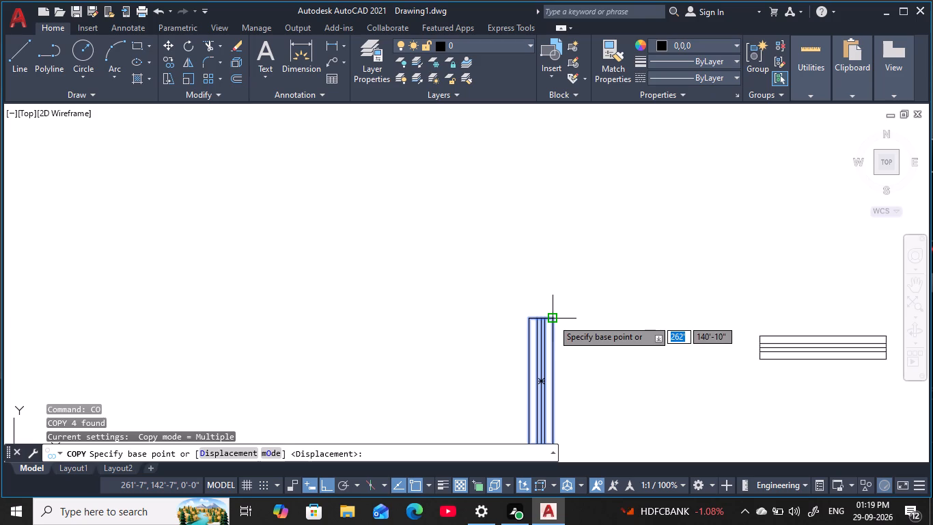
scroll(583, 327, "down", 3)
middle_click_drag(460, 219, 464, 260)
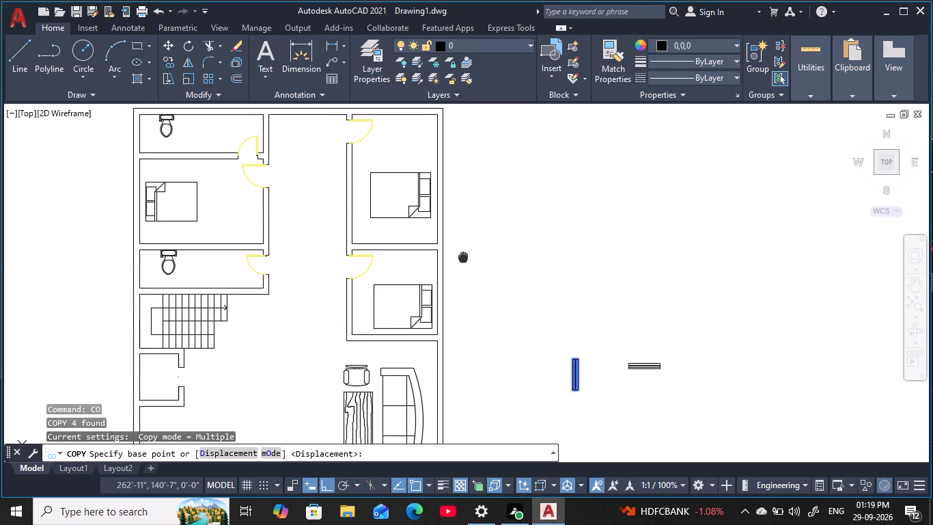
middle_click_drag(464, 260, 465, 269)
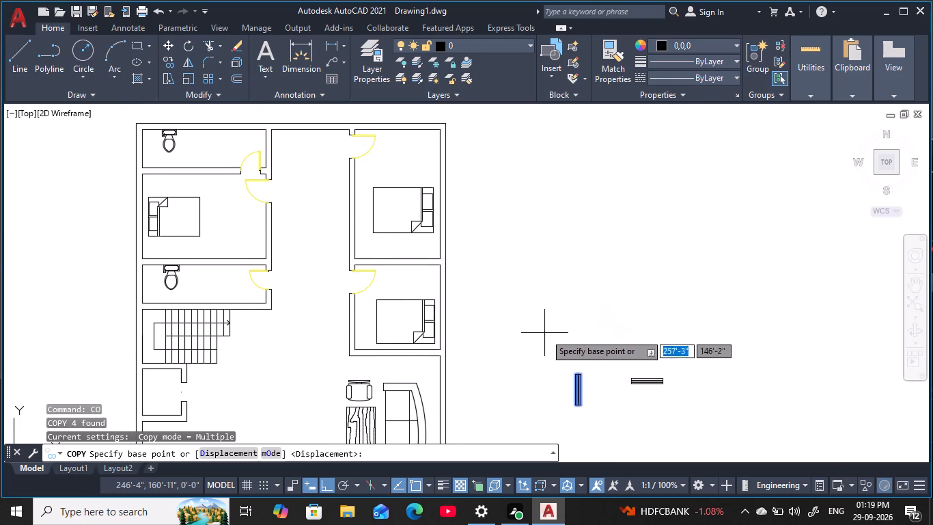
left_click(575, 377)
middle_click_drag(515, 167, 535, 346)
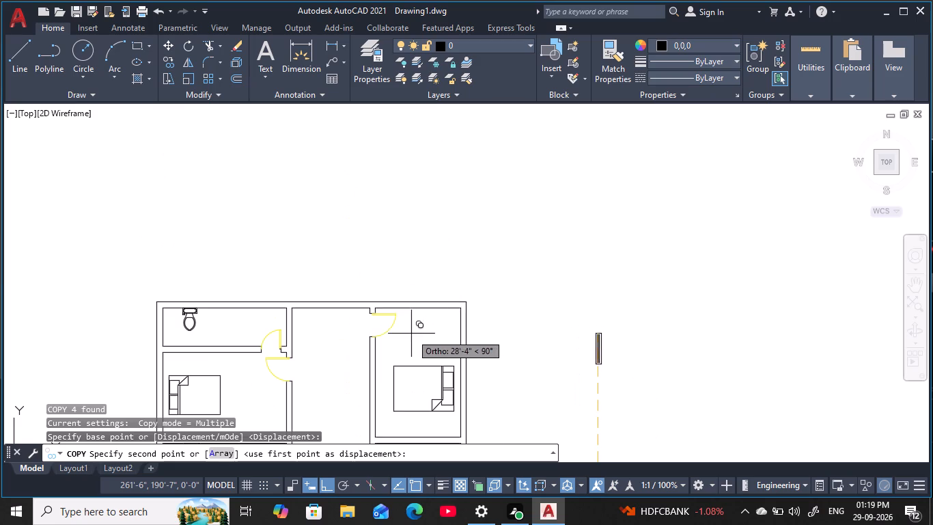
scroll(411, 334, "up", 1)
key("F8")
middle_click_drag(410, 298, 433, 278)
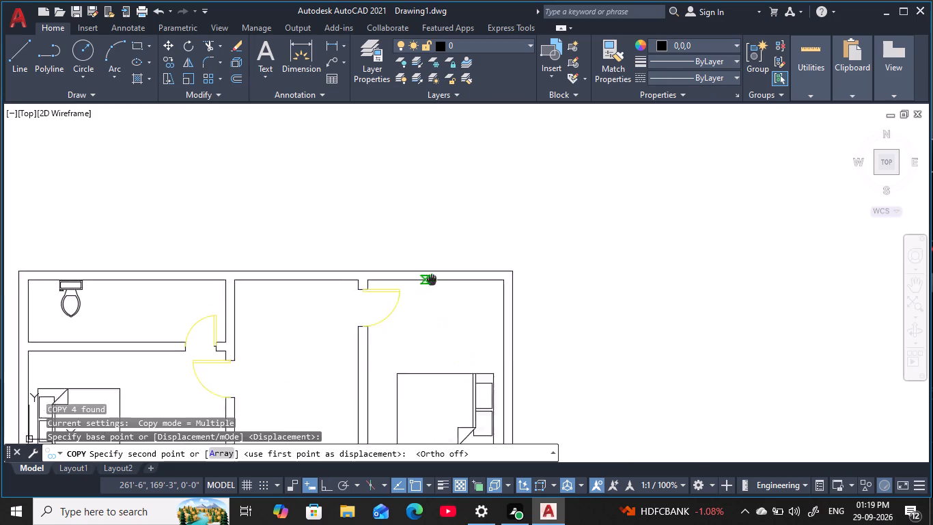
middle_click_drag(433, 278, 438, 273)
scroll(421, 283, "up", 2)
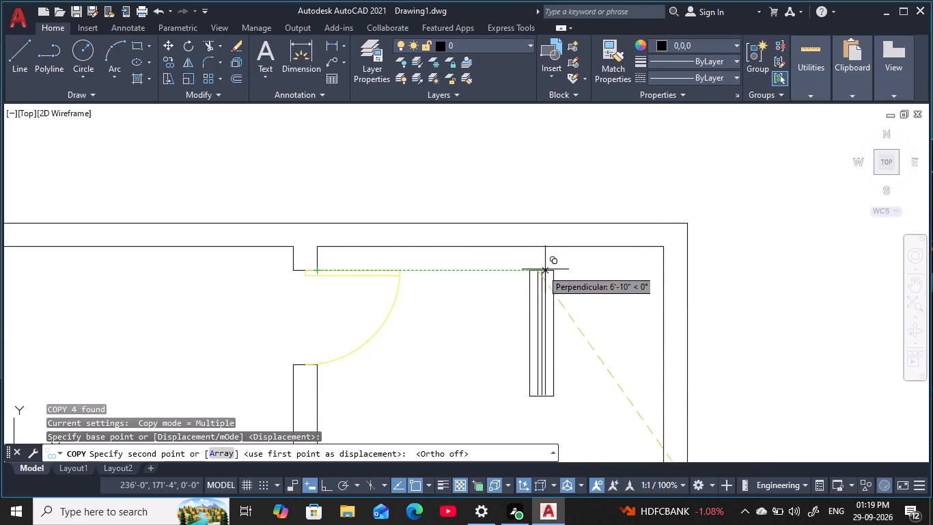
left_click(672, 271)
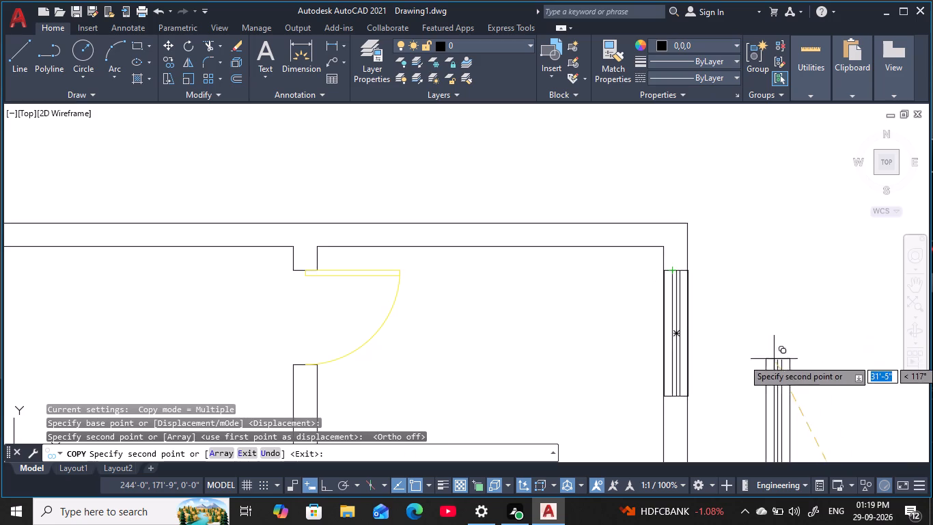
key("Escape")
key("Escape")
key("Escape")
key("Escape")
key("Escape")
key("Escape")
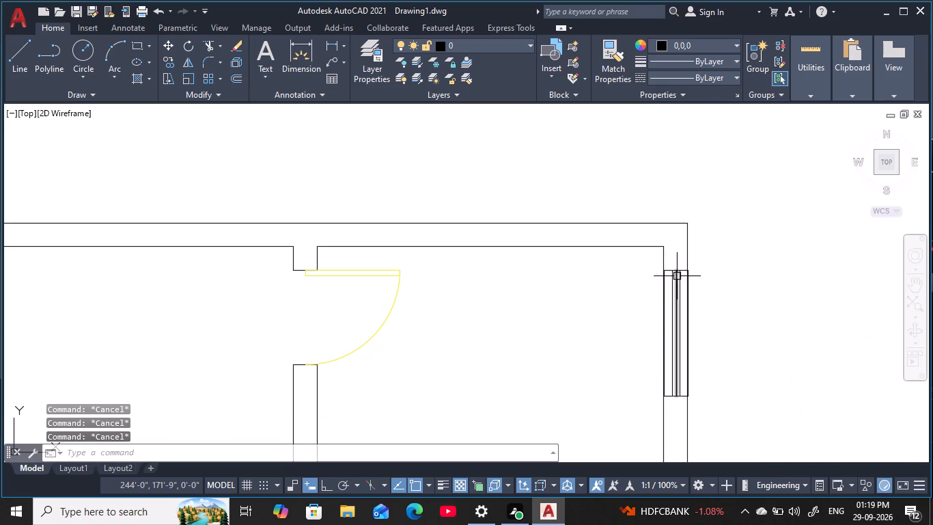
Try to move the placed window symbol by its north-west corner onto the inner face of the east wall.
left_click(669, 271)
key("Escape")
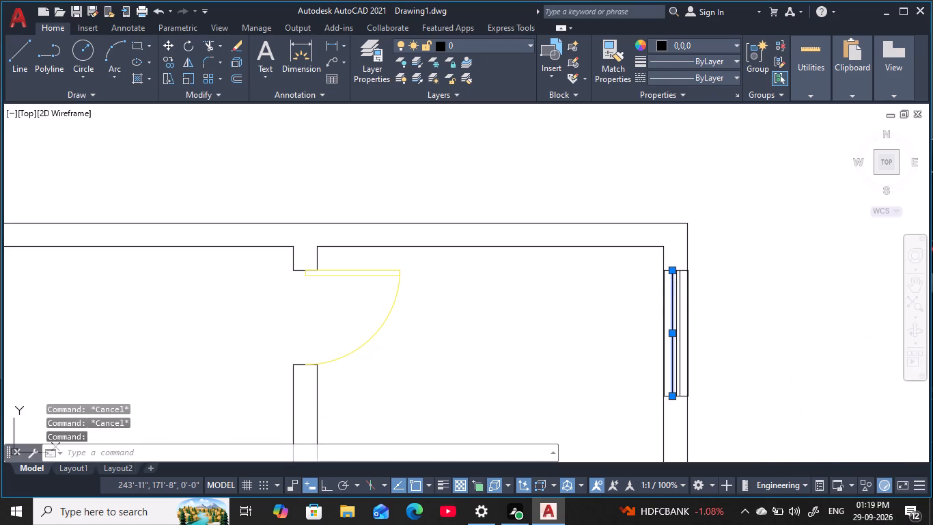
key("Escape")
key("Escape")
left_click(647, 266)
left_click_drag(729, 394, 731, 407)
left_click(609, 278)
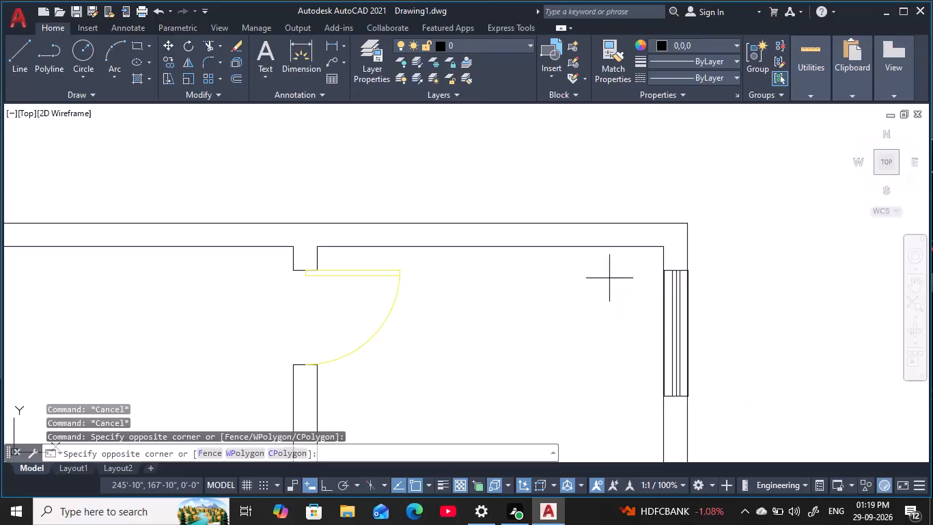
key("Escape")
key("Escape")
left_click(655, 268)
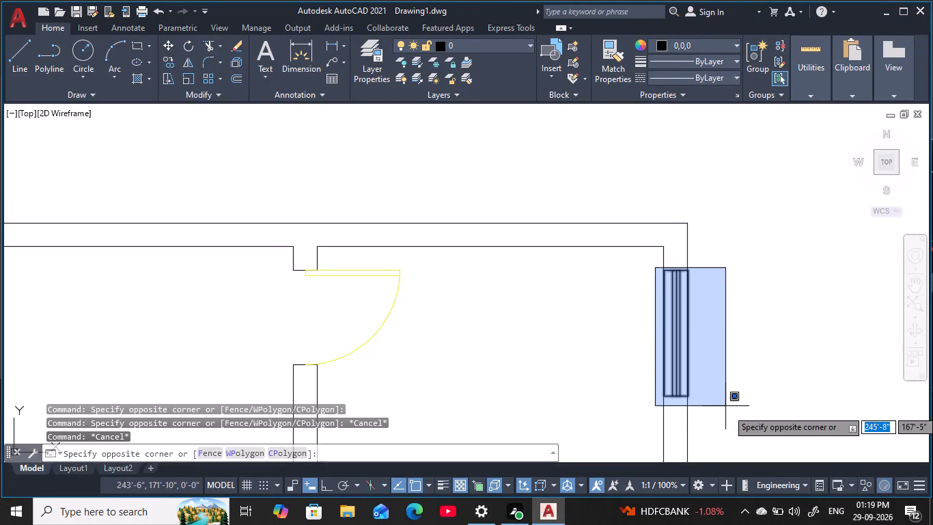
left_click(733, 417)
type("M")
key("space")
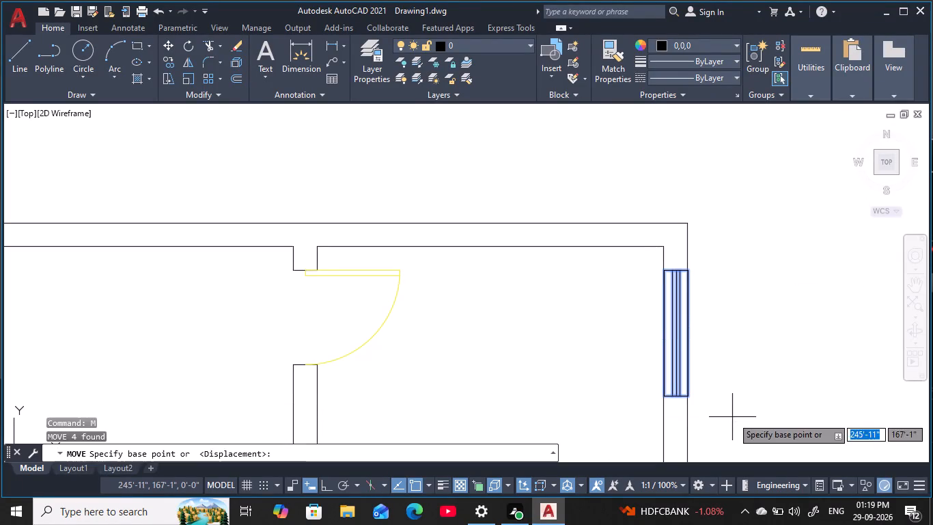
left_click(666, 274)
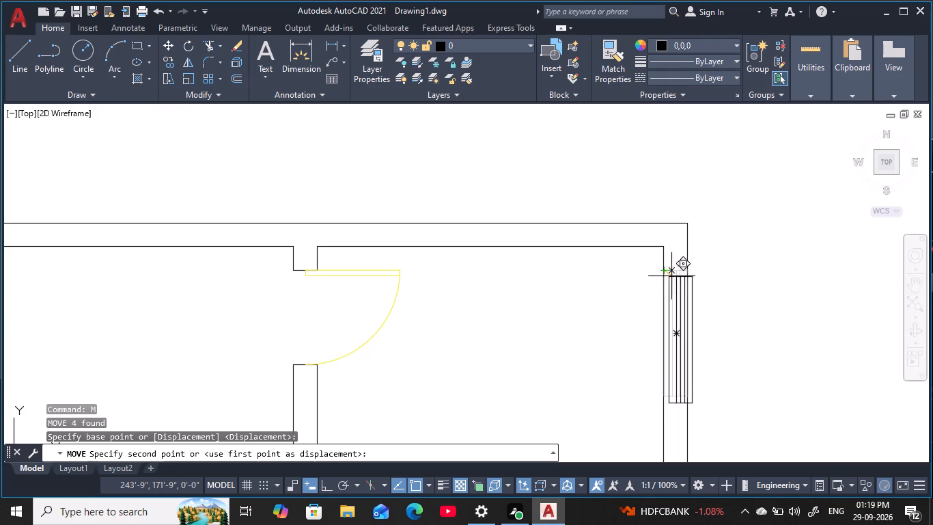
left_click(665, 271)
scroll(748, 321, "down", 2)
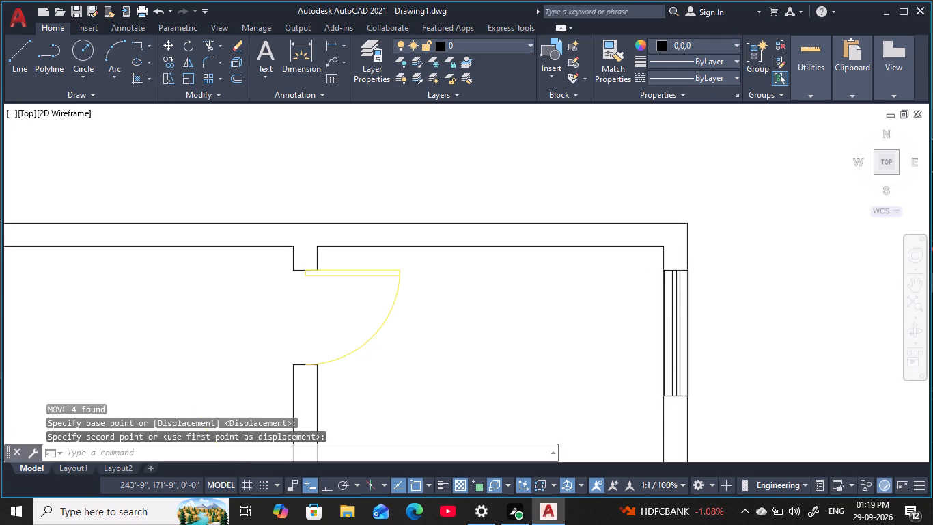
Examine how the north end of the window symbol lines up with the two faces of the east wall.
scroll(748, 321, "down", 1)
middle_click_drag(748, 323, 672, 209)
key("Escape")
scroll(676, 271, "up", 2)
key("Escape")
key("Escape")
scroll(673, 265, "up", 1)
key("Escape")
middle_click_drag(658, 219, 693, 524)
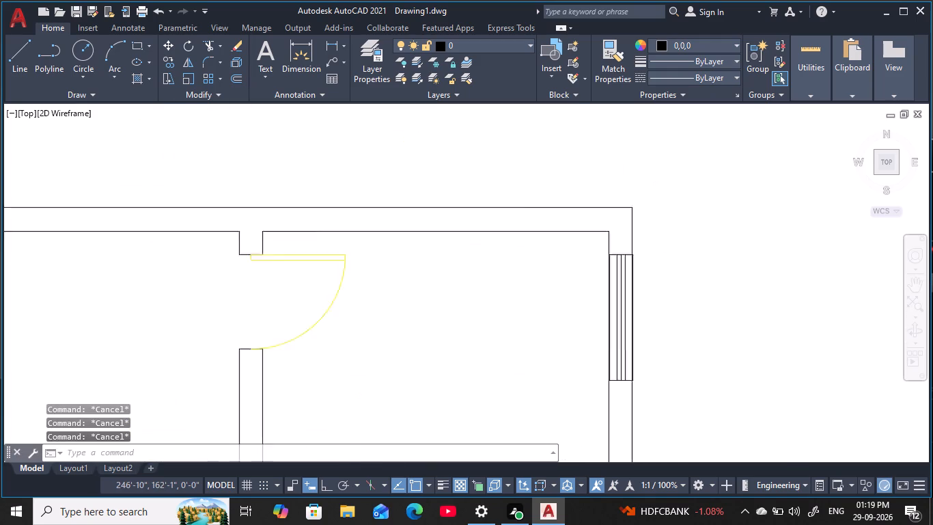
middle_click_drag(693, 524, 695, 524)
scroll(649, 438, "up", 7)
scroll(595, 347, "down", 4)
middle_click_drag(565, 340, 671, 304)
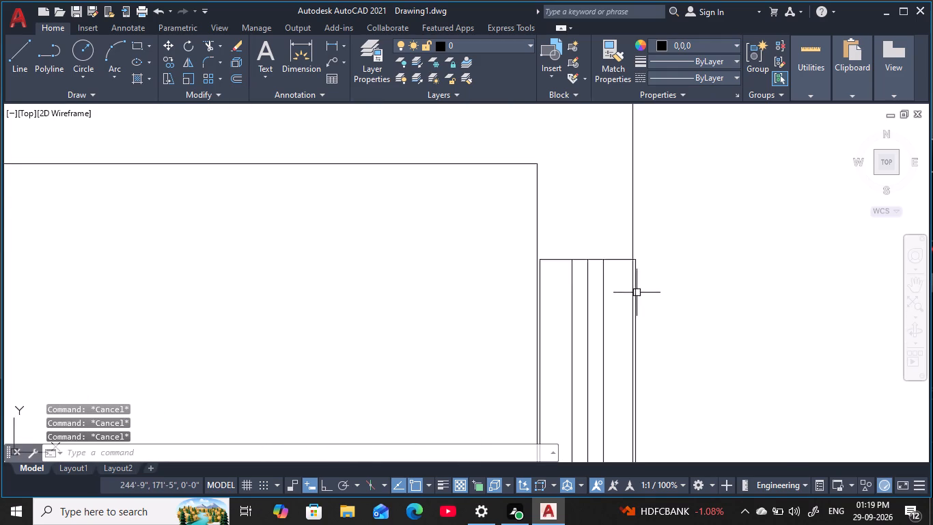
scroll(630, 278, "up", 2)
key("Escape")
key("Escape")
key("Escape")
key("Escape")
key("Escape")
key("Escape")
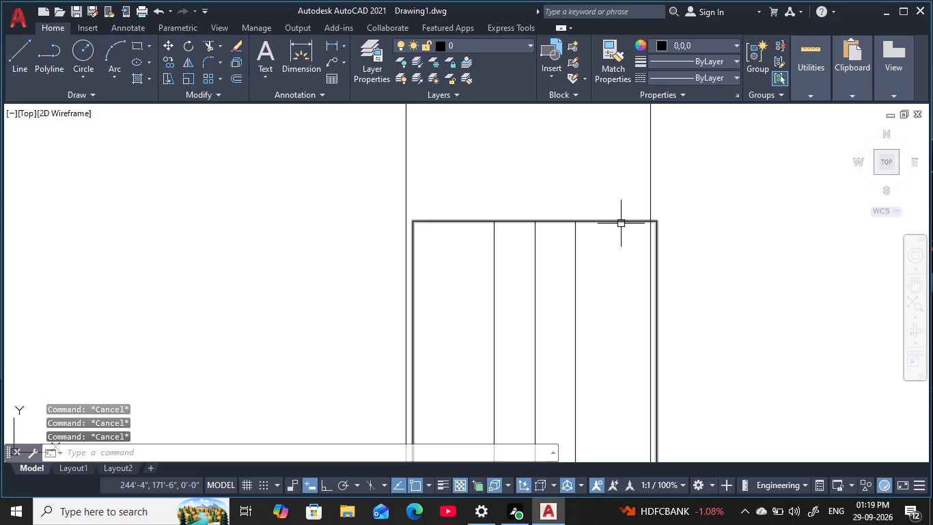
left_click(621, 224)
key("Escape")
key("Escape")
key("Escape")
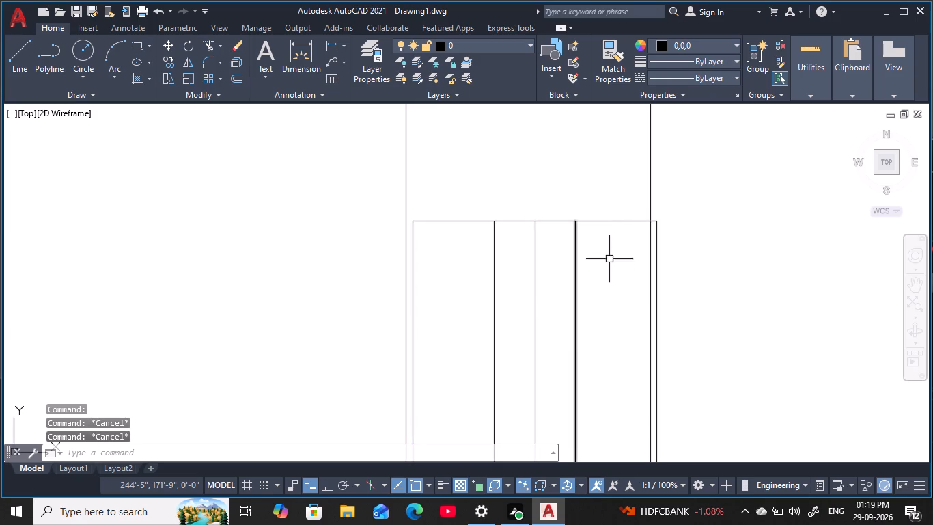
key("Escape")
scroll(602, 323, "down", 2)
middle_click_drag(606, 320, 610, 219)
key("Escape")
scroll(568, 189, "down", 4)
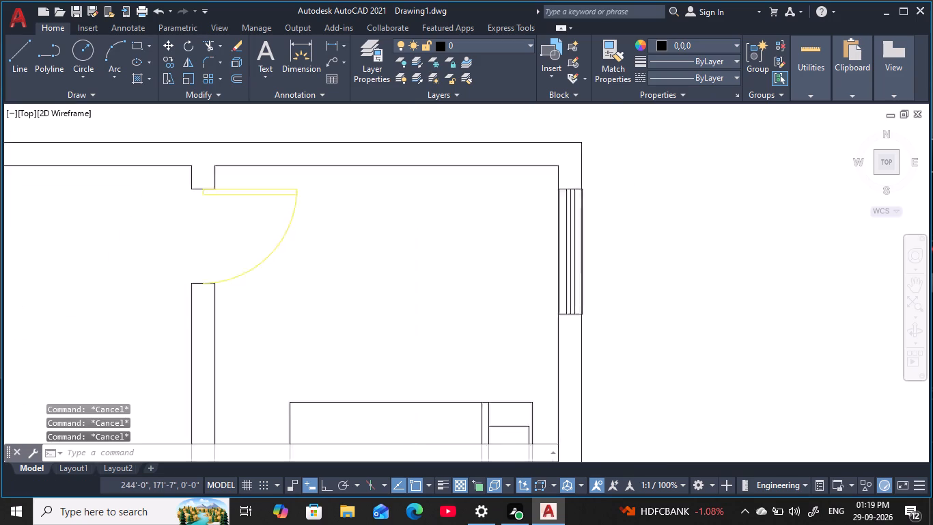
Move the north-east bedroom's window symbol by its north-west corner straight west onto the inner face of the east wall, with ortho on.
left_click(548, 183)
left_click(615, 298)
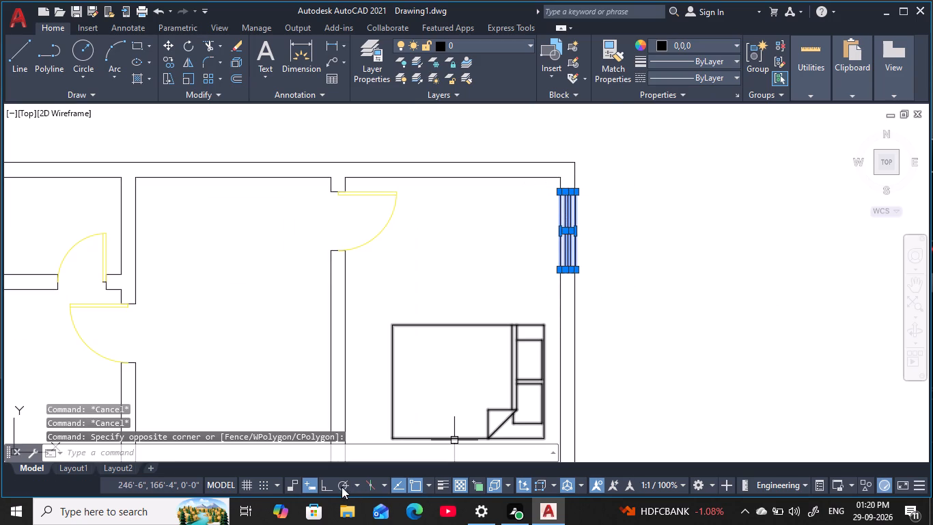
left_click(324, 485)
middle_click_drag(431, 230, 417, 333)
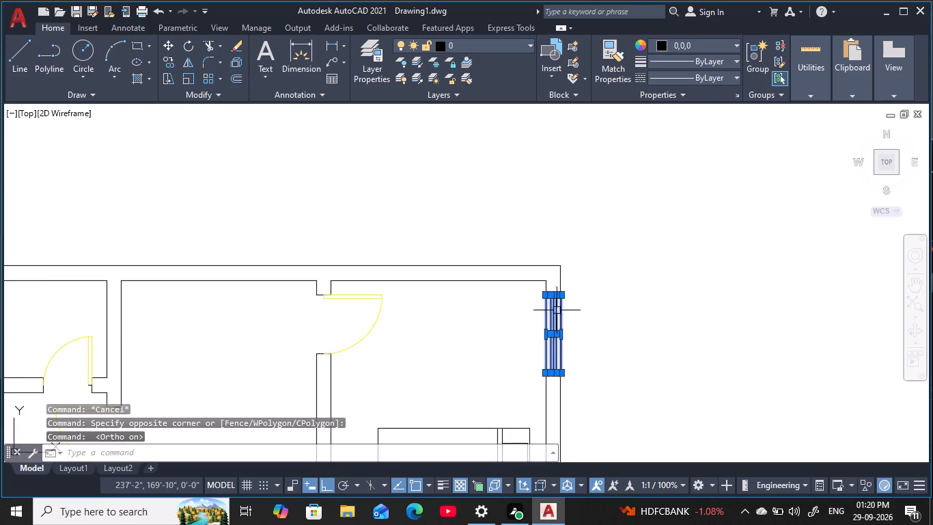
scroll(557, 303, "up", 6)
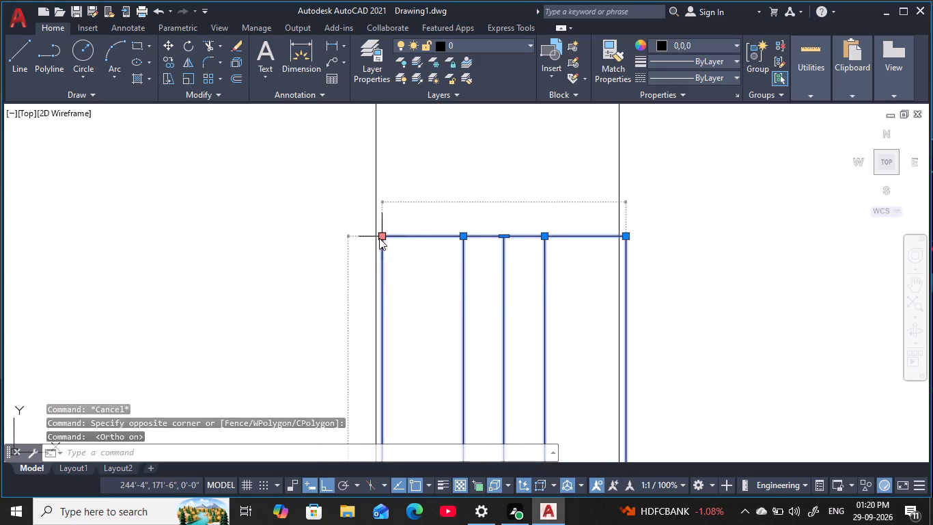
type("M")
key("space")
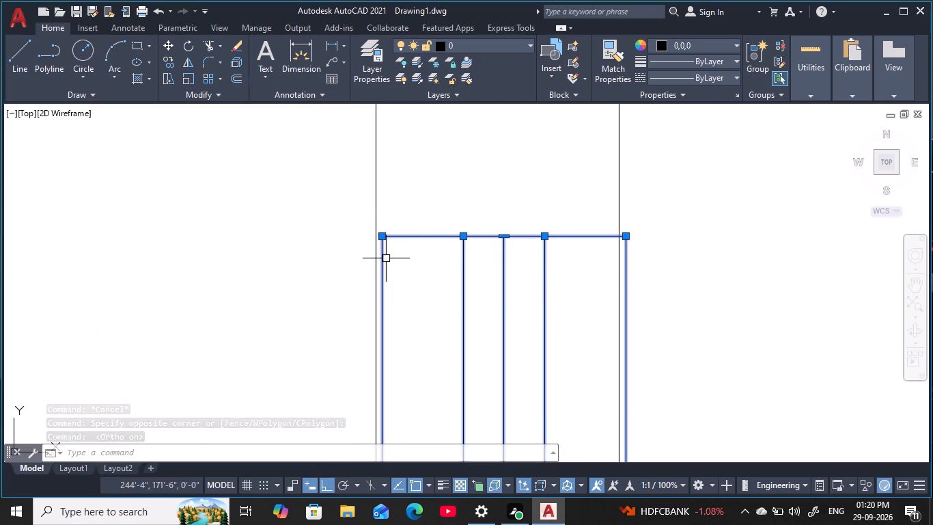
key("m")
key("space")
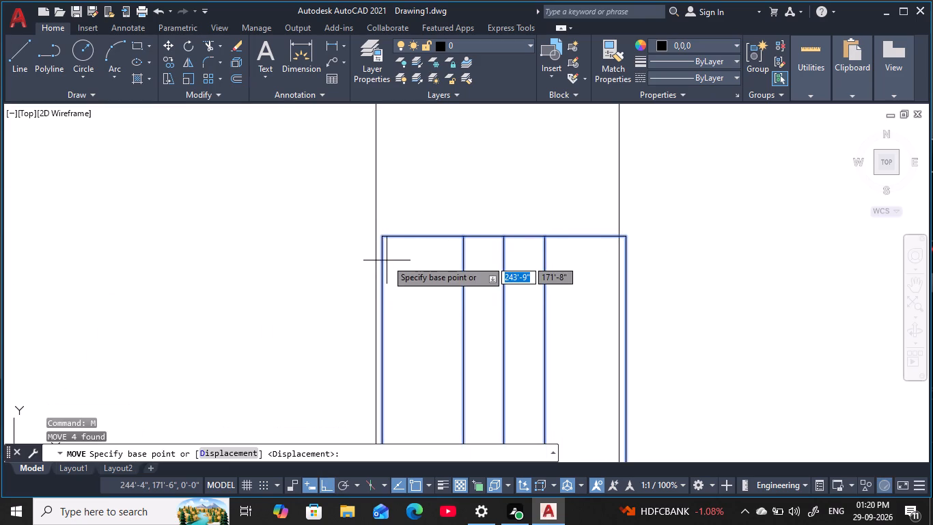
left_click(383, 238)
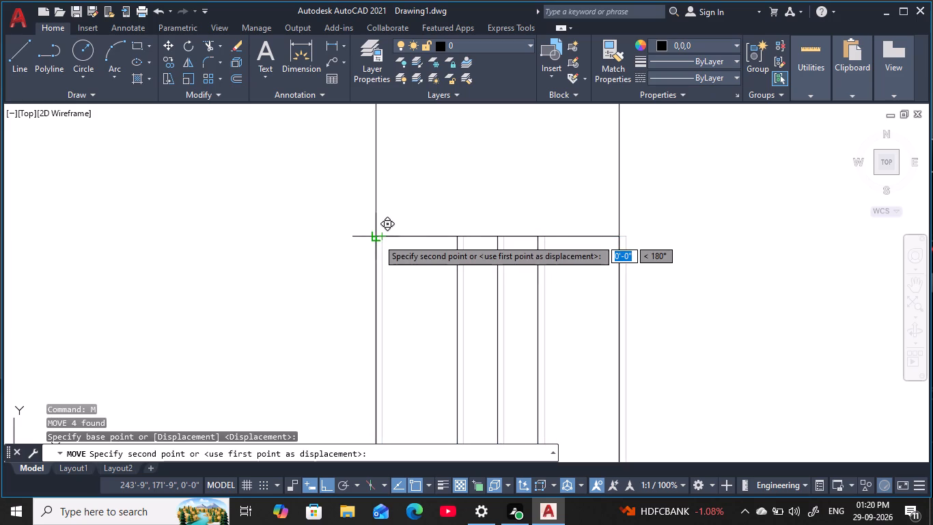
left_click(378, 239)
scroll(486, 315, "down", 4)
middle_click_drag(544, 324, 585, 224)
scroll(594, 247, "down", 4)
middle_click_drag(611, 290, 620, 233)
key("Escape")
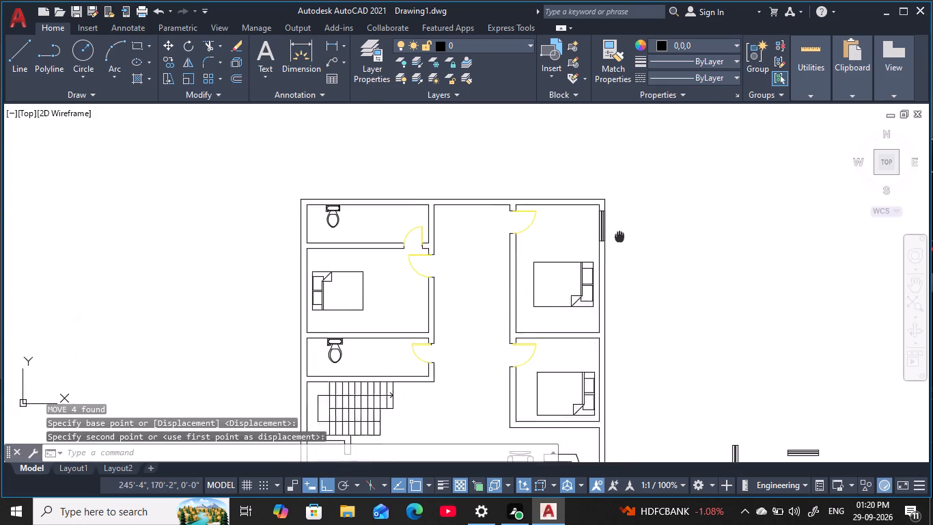
key("Escape")
scroll(619, 236, "up", 4)
key("Escape")
middle_click_drag(610, 306, 619, 321)
key("Escape")
key("Escape")
scroll(619, 321, "down", 4)
key("Escape")
key("Escape")
middle_click_drag(620, 326, 645, 241)
key("Escape")
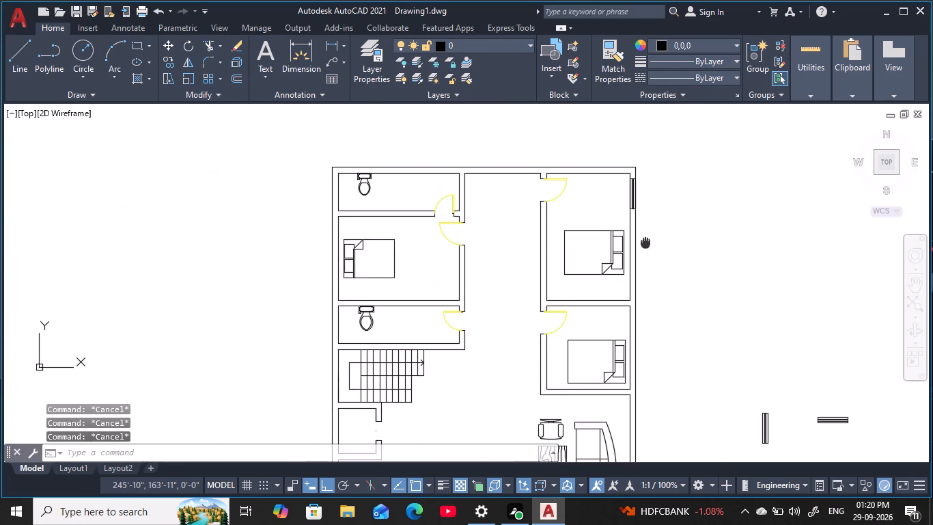
key("Escape")
Move the loose upright window symbol, ortho off, into the second east bedroom's outer wall, its north end level with the bedroom door's north jamb.
middle_click_drag(732, 362, 635, 271)
key("Escape")
key("Escape")
key("Escape")
key("Escape")
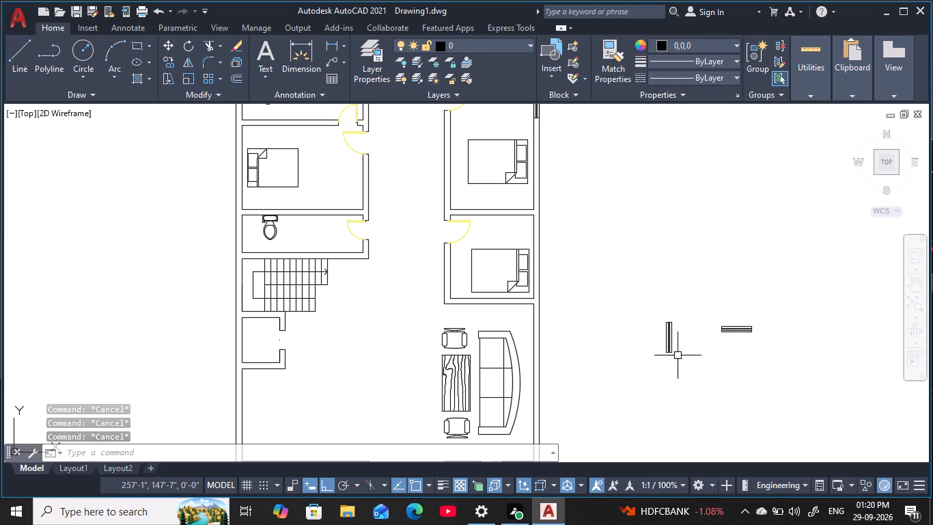
scroll(671, 332, "up", 4)
middle_click_drag(736, 424, 701, 248)
middle_click_drag(680, 288, 671, 314)
scroll(680, 288, "down", 1)
left_click(662, 302)
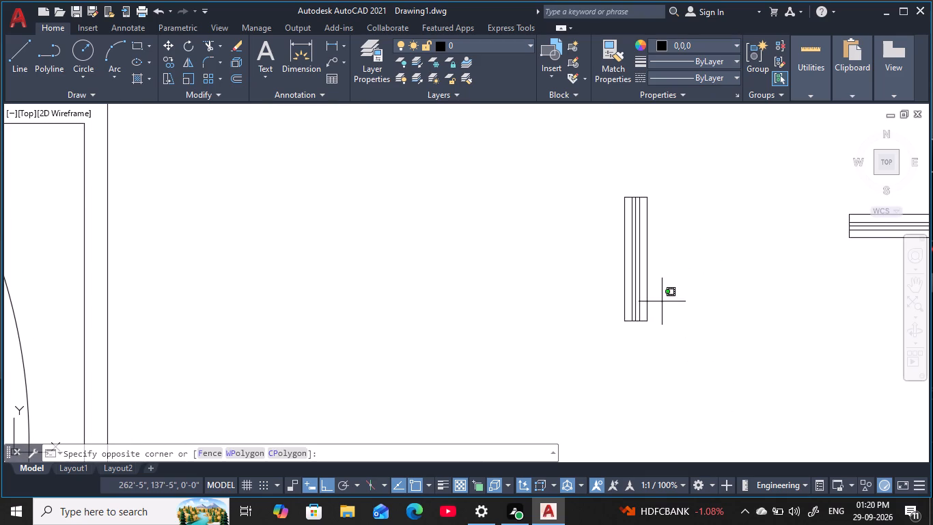
key("Escape")
key("Escape")
left_click(678, 350)
left_click(565, 162)
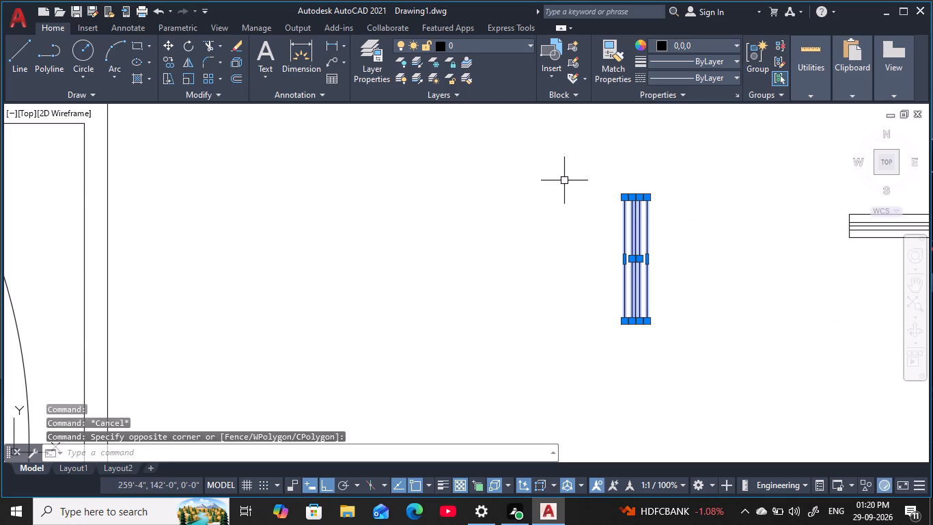
key("m")
key("space")
left_click(625, 196)
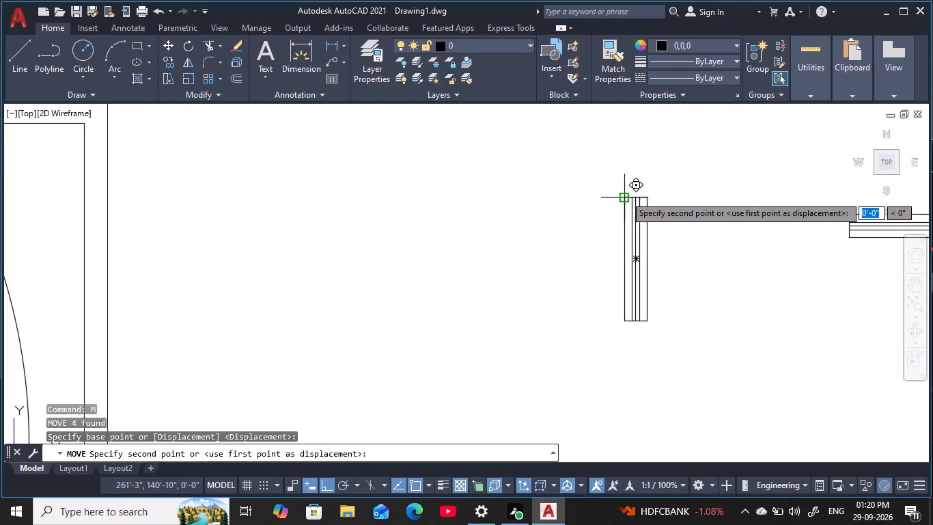
middle_click_drag(438, 155, 707, 267)
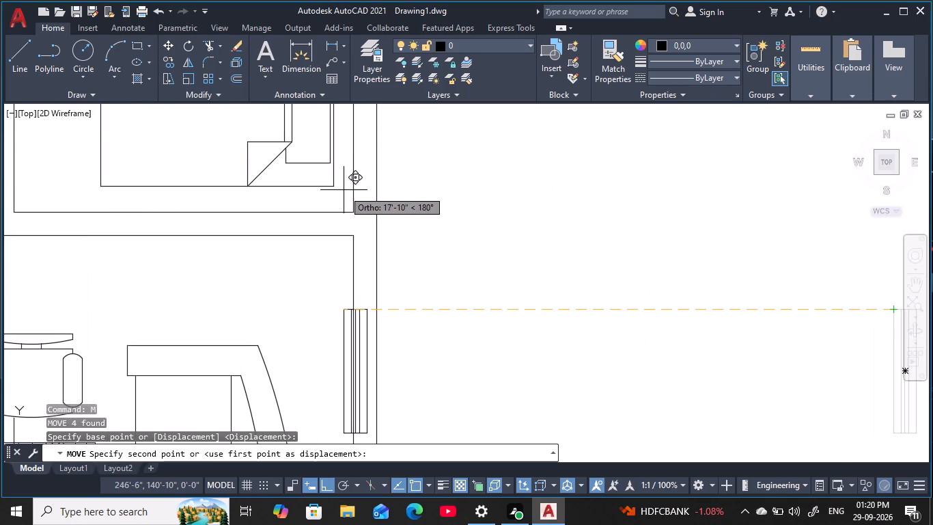
key("F8")
middle_click_drag(345, 224, 346, 224)
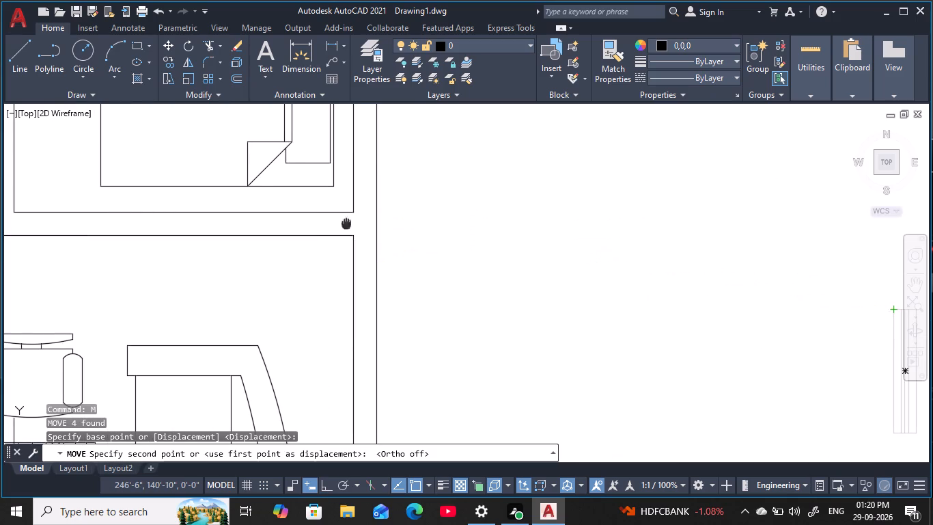
middle_click_drag(346, 224, 441, 224)
scroll(381, 272, "down", 3)
middle_click_drag(363, 196, 368, 252)
scroll(340, 251, "up", 3)
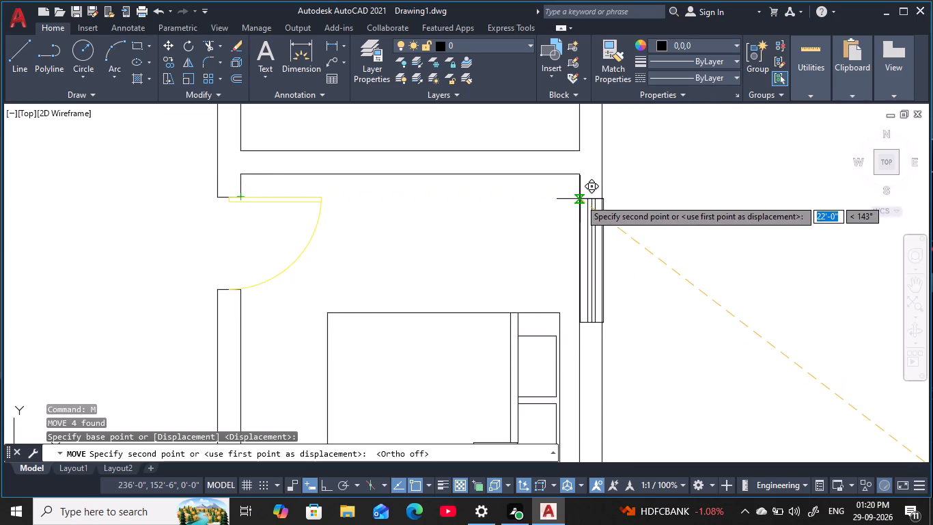
scroll(580, 199, "up", 4)
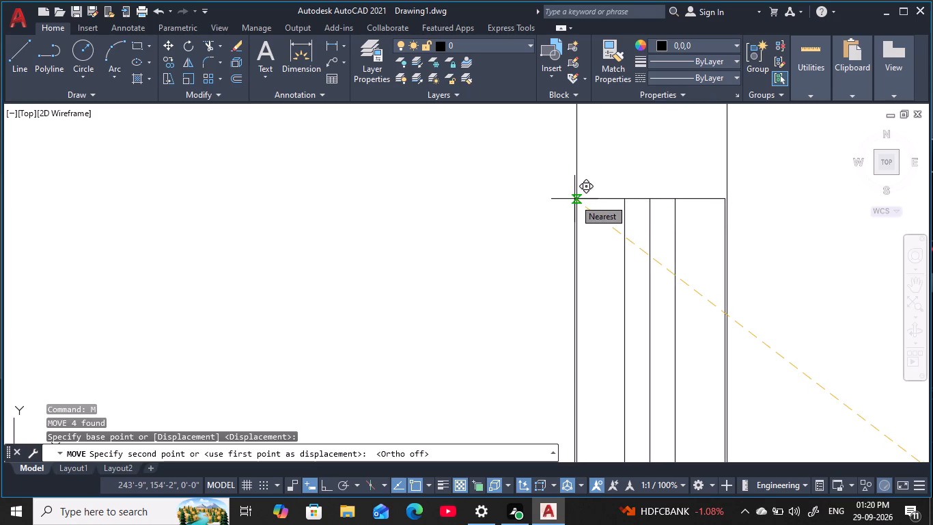
key("F11")
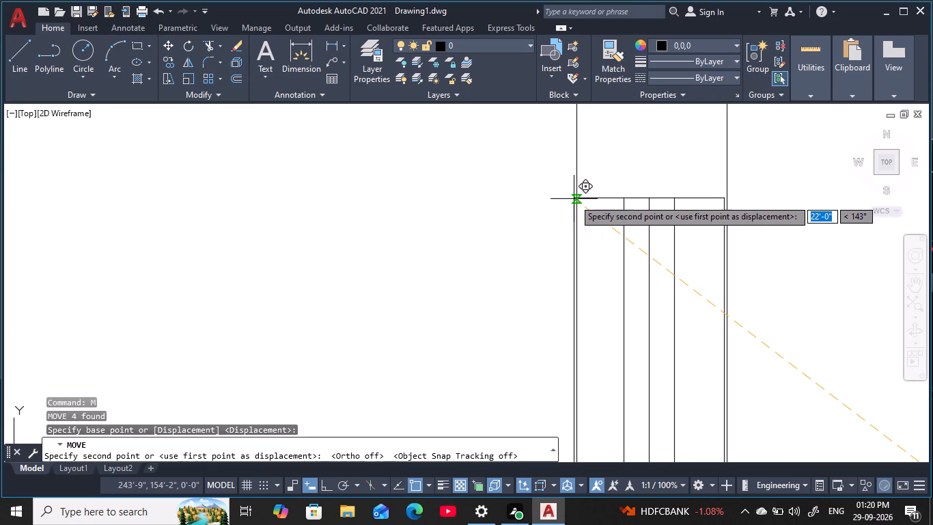
key("F11")
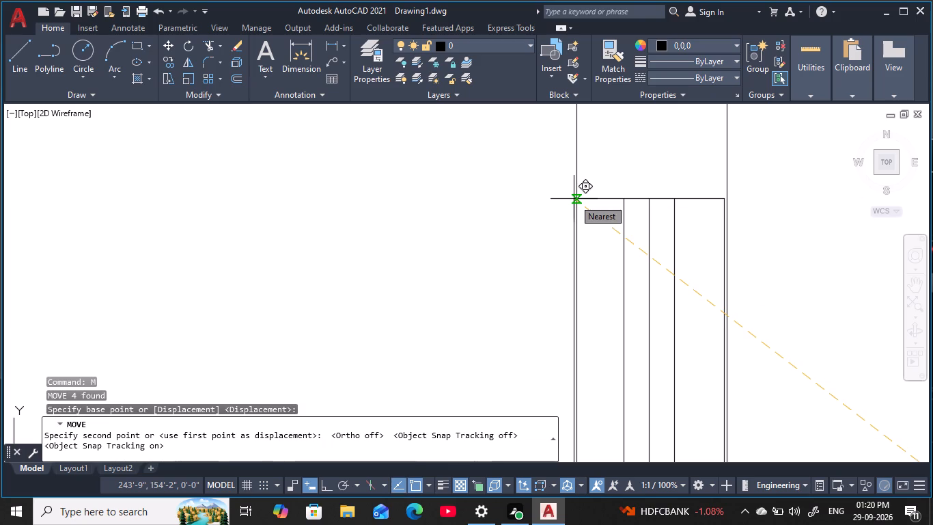
scroll(578, 202, "down", 2)
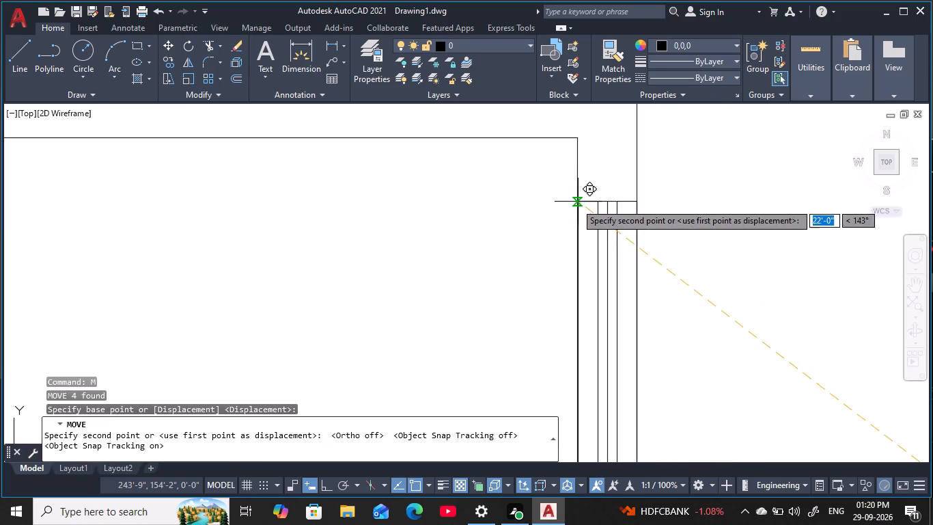
scroll(545, 211, "down", 4)
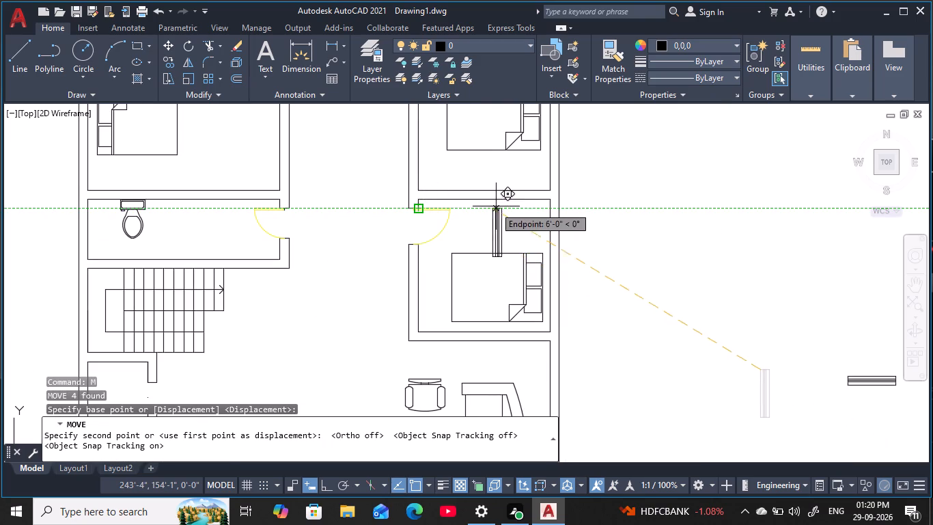
left_click(550, 205)
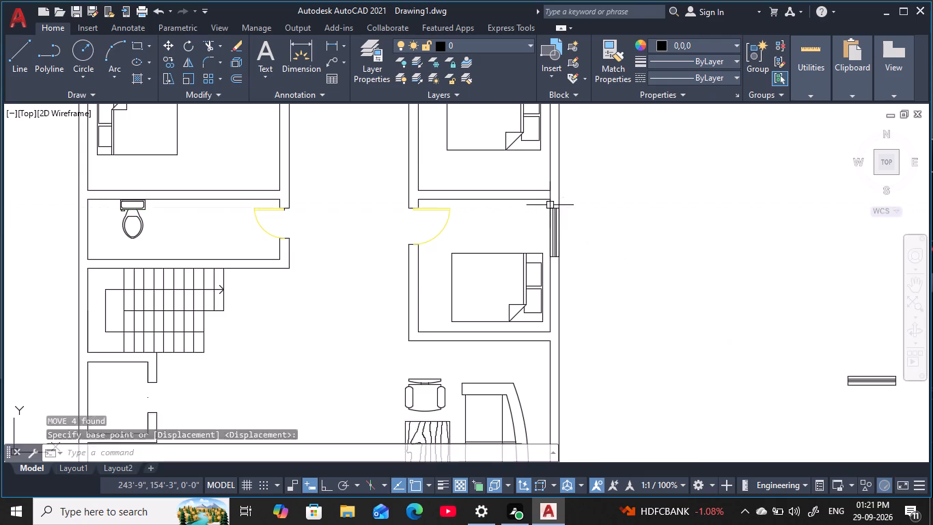
Examine how the window symbol sits between the faces of the second east bedroom's outer wall.
scroll(583, 225, "down", 3)
scroll(588, 228, "up", 5)
scroll(454, 196, "up", 4)
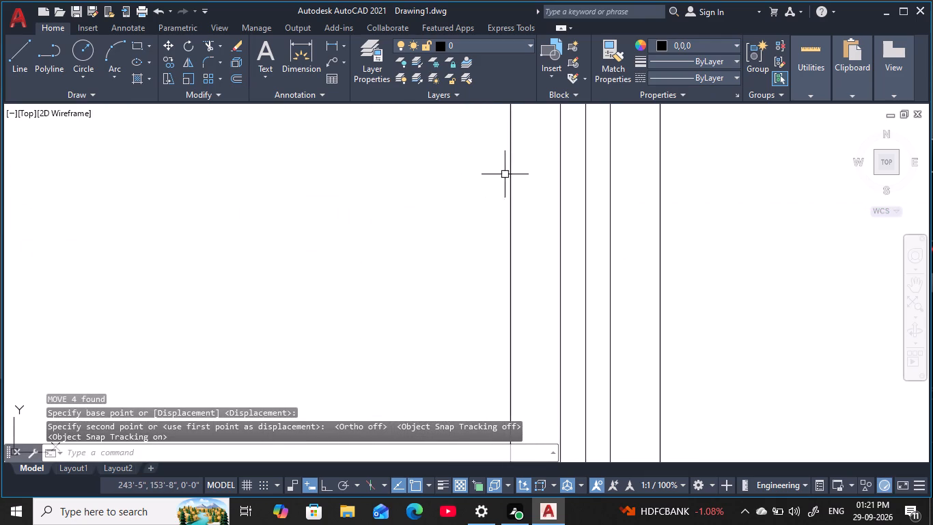
middle_click_drag(510, 180, 519, 315)
scroll(550, 294, "down", 3)
scroll(460, 288, "down", 3)
middle_click_drag(547, 319, 551, 318)
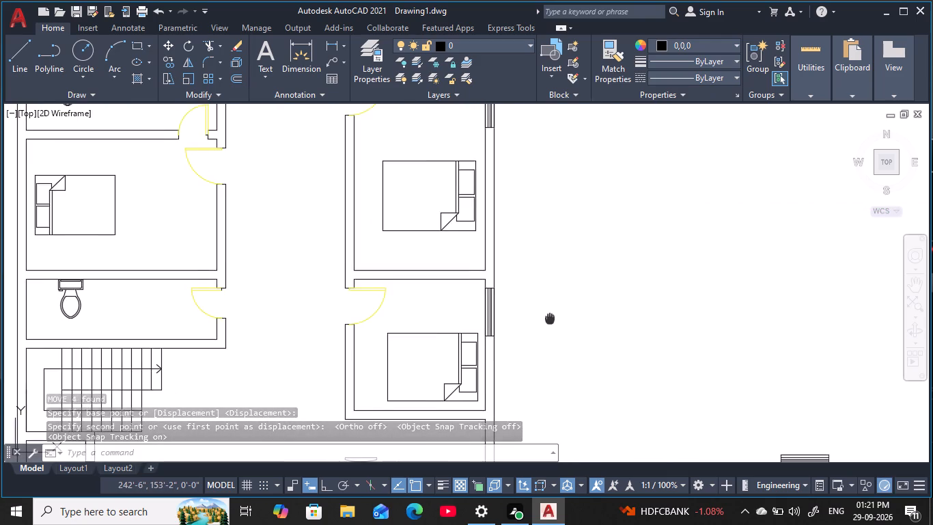
middle_click_drag(551, 318, 617, 204)
scroll(681, 294, "down", 3)
middle_click_drag(686, 305, 567, 300)
scroll(596, 291, "up", 3)
middle_click_drag(495, 295, 495, 295)
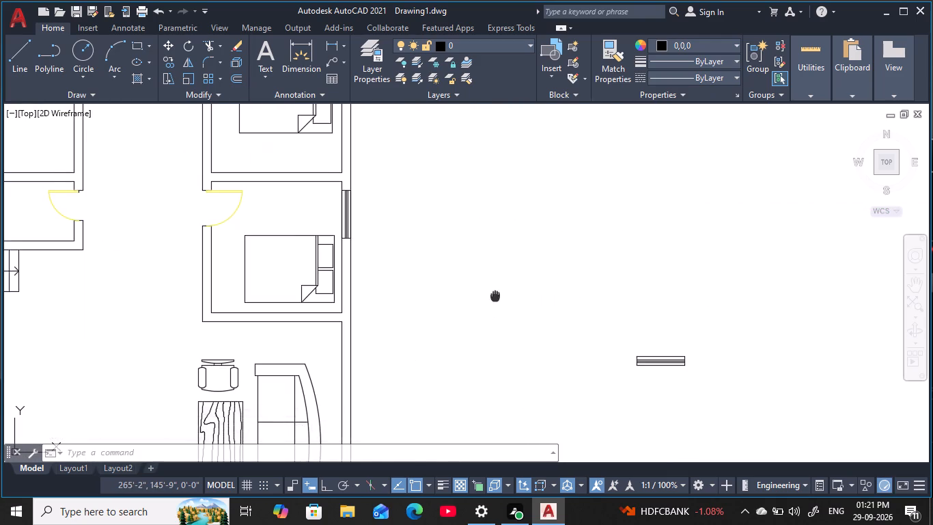
middle_click_drag(495, 295, 682, 285)
scroll(684, 282, "up", 1)
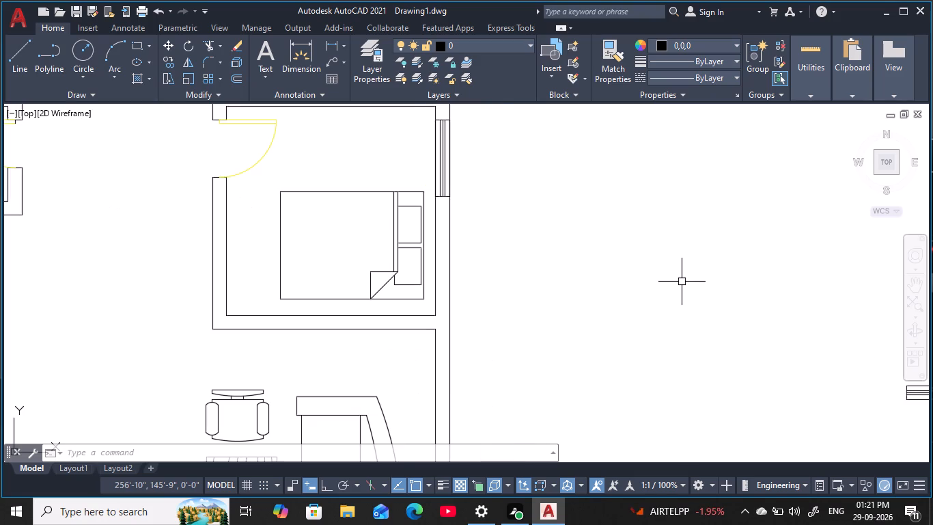
scroll(682, 282, "down", 1)
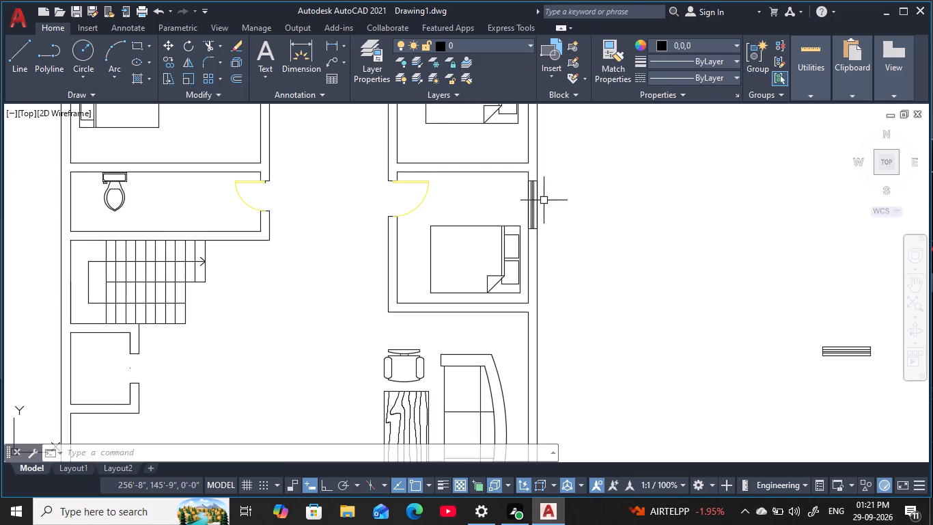
Copy the second east bedroom's upright window symbol to the empty area outside the east wall, level with the sofa.
left_click(517, 179)
left_click(570, 254)
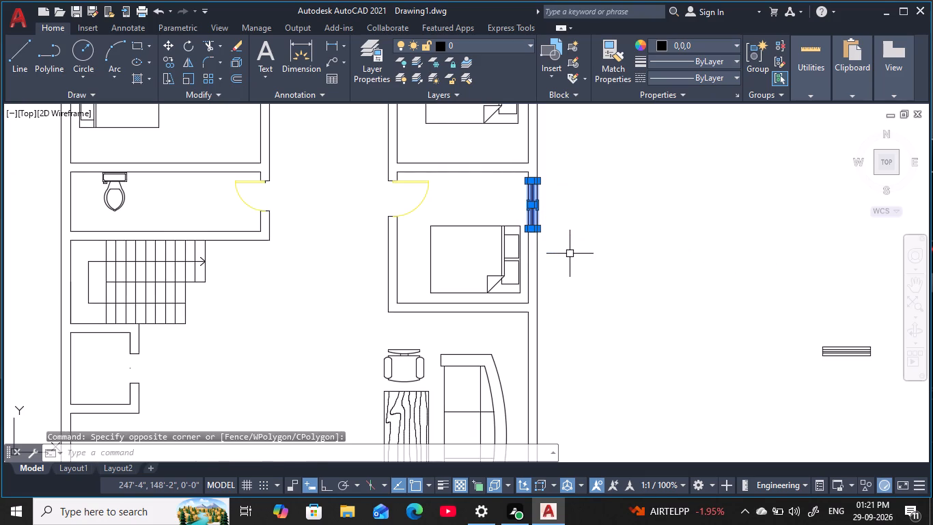
type("CO")
key("space")
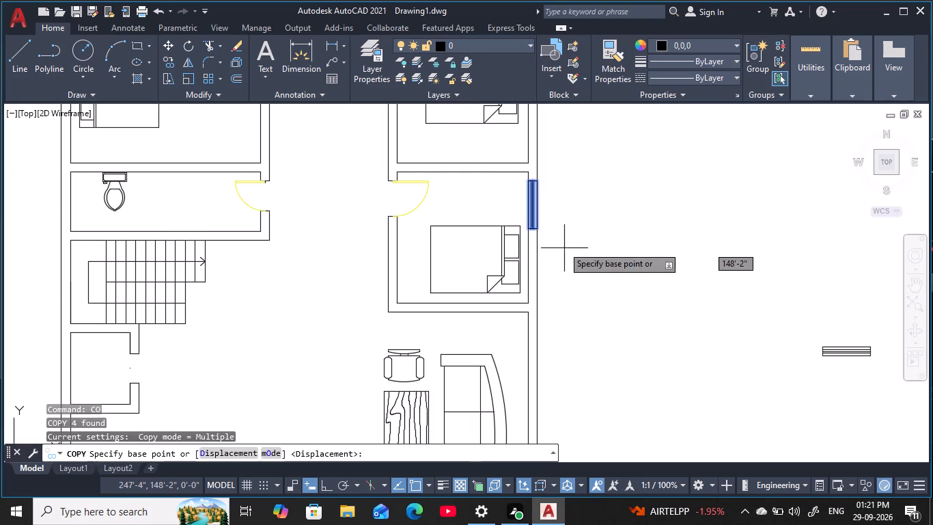
left_click(532, 199)
middle_click_drag(612, 320, 650, 239)
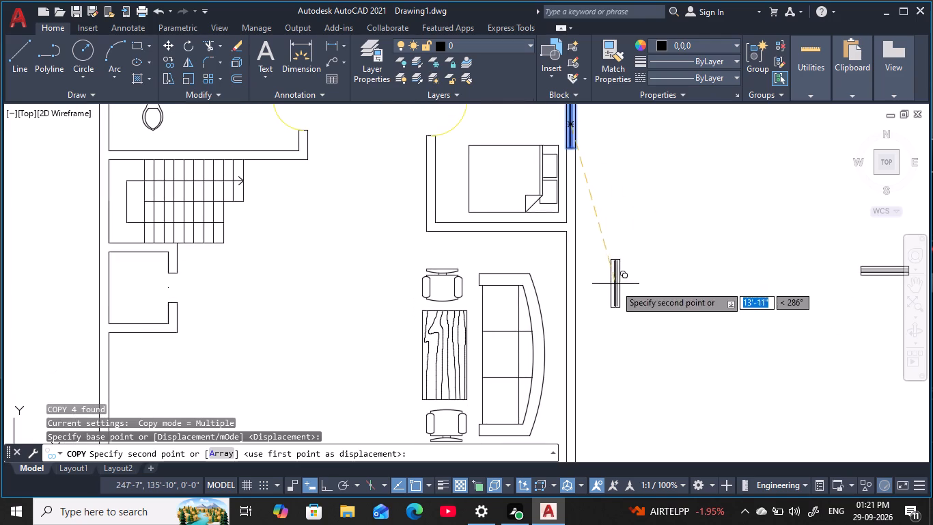
left_click(657, 294)
key("Escape")
key("Escape")
key("Escape")
key("Escape")
Copy the loose upright window symbol by its north-west corner into the living room's east wall, just south of the room's north-east corner.
left_click(686, 352)
left_click(615, 211)
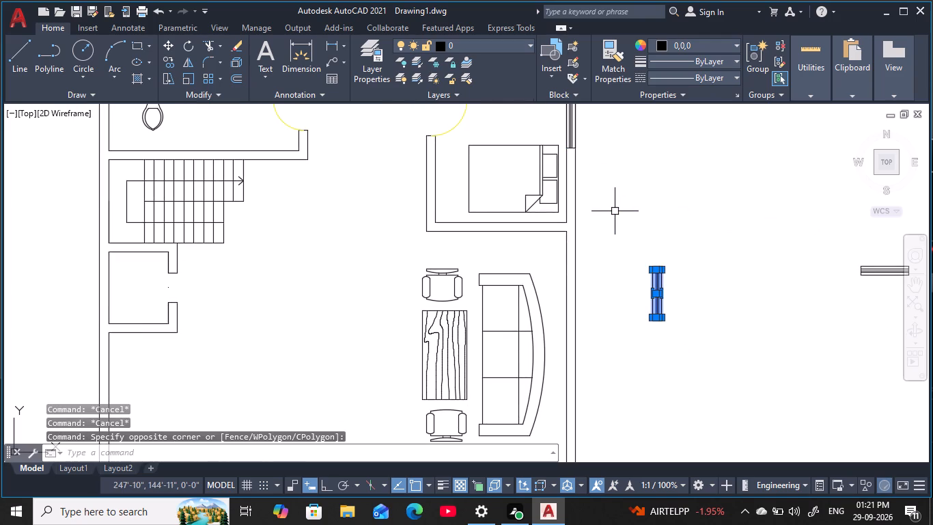
type("CO")
key("space")
scroll(645, 274, "up", 2)
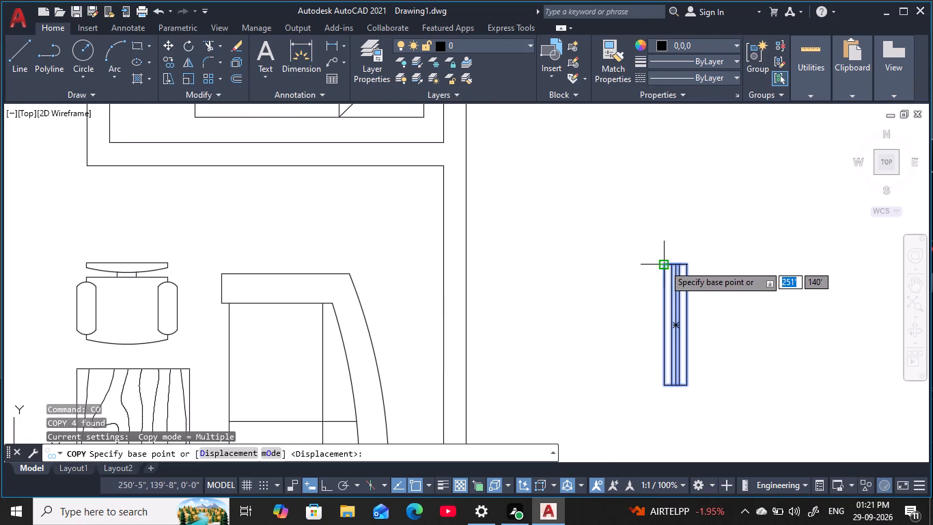
left_click(664, 265)
middle_click_drag(481, 265, 519, 207)
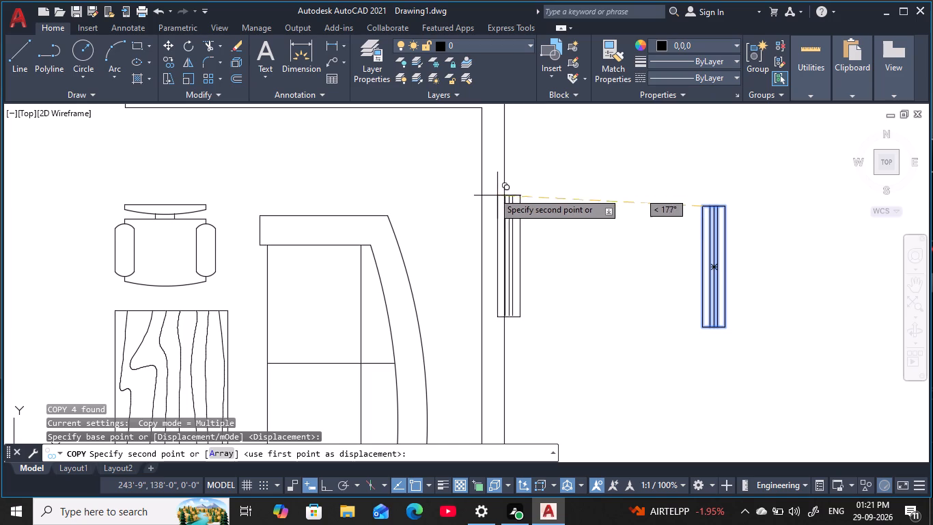
middle_click_drag(491, 183, 495, 219)
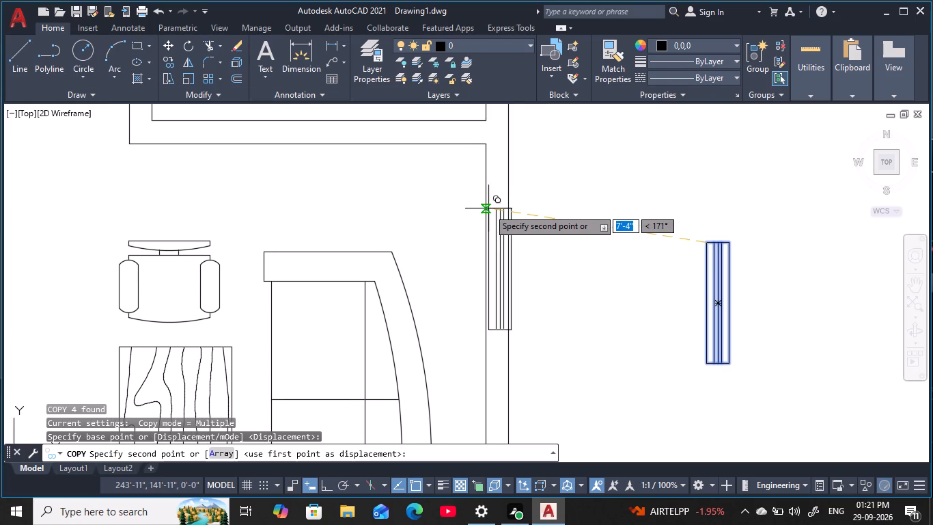
scroll(486, 215, "down", 4)
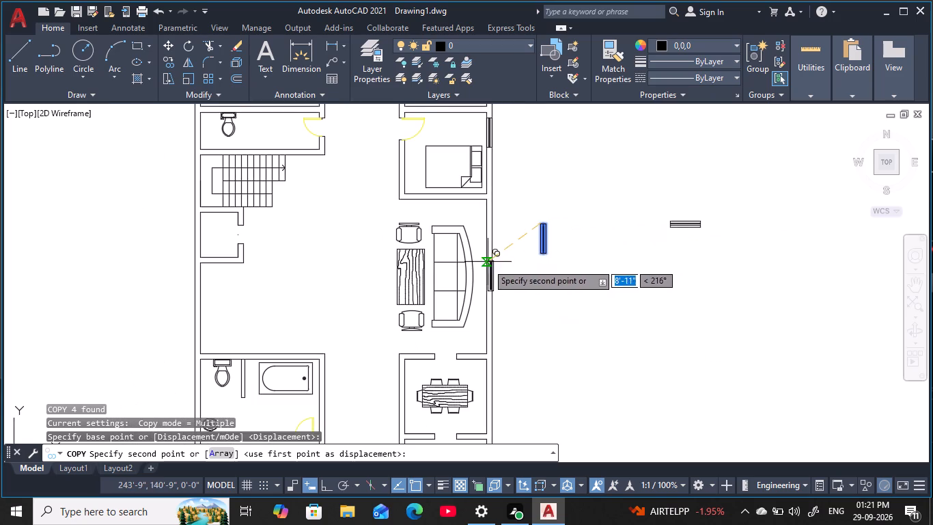
scroll(484, 204, "up", 5)
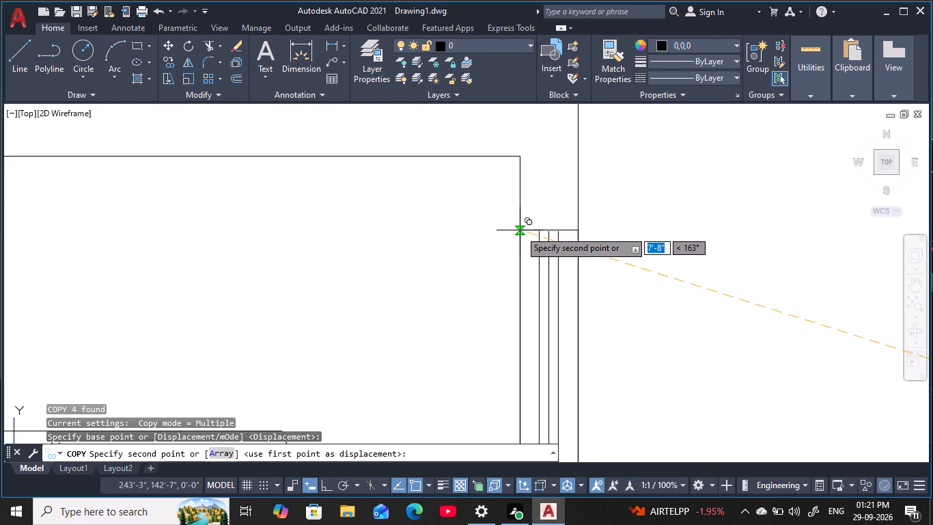
left_click(520, 230)
Place another copy in the living room's east wall on its inner face, north end about level with the sofa's south armrest.
scroll(598, 275, "down", 4)
middle_click_drag(652, 323, 656, 323)
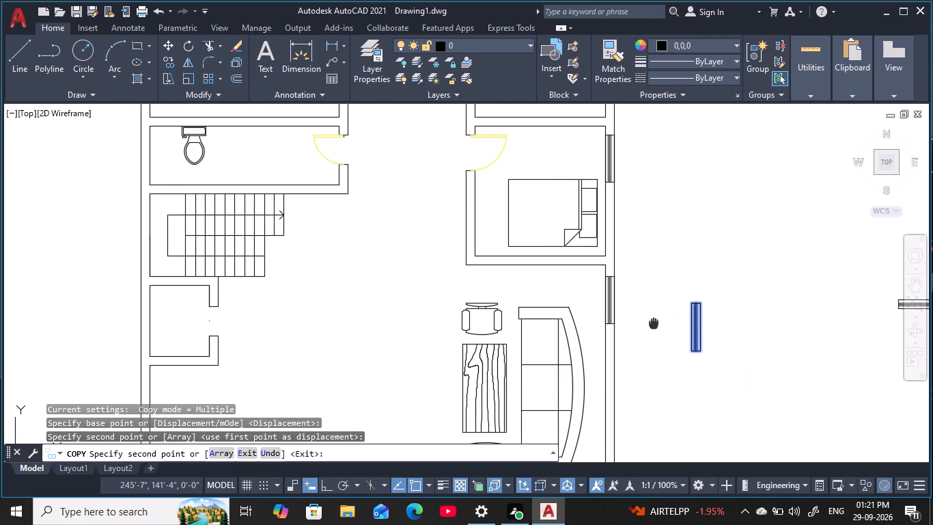
middle_click_drag(656, 323, 608, 121)
scroll(540, 252, "up", 3)
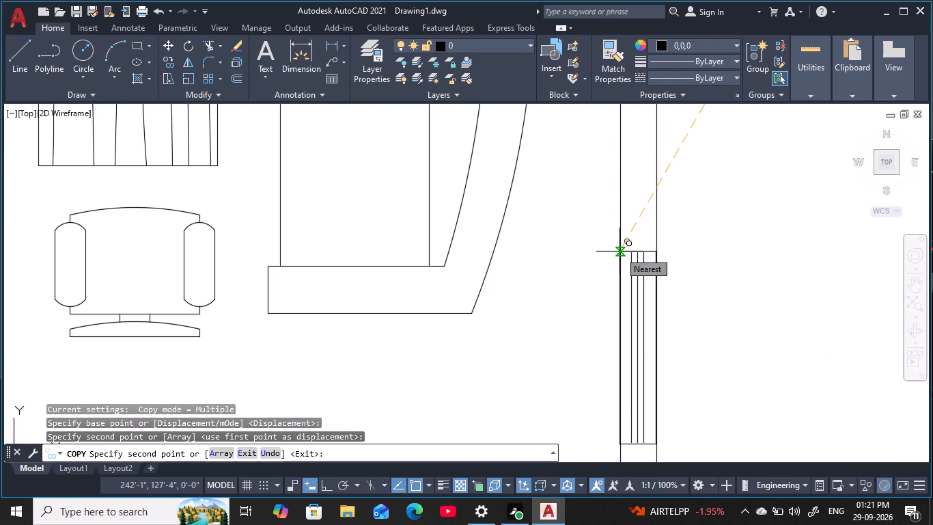
left_click(619, 252)
scroll(730, 271, "down", 3)
middle_click_drag(734, 269, 614, 219)
key("Escape")
key("Escape")
middle_click_drag(630, 202, 618, 387)
key("Escape")
key("Escape")
key("Escape")
scroll(622, 318, "up", 1)
key("Escape")
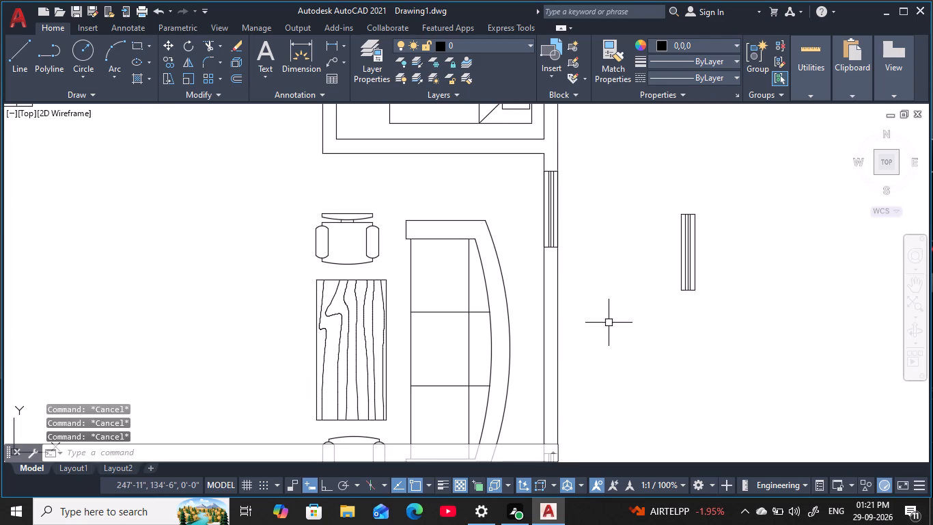
Copy the loose upright window symbol by its south-east corner onto the outer face of the dining room's east wall, beside the table.
scroll(662, 361, "down", 2)
middle_click_drag(658, 367, 669, 337)
middle_click_drag(690, 366, 691, 355)
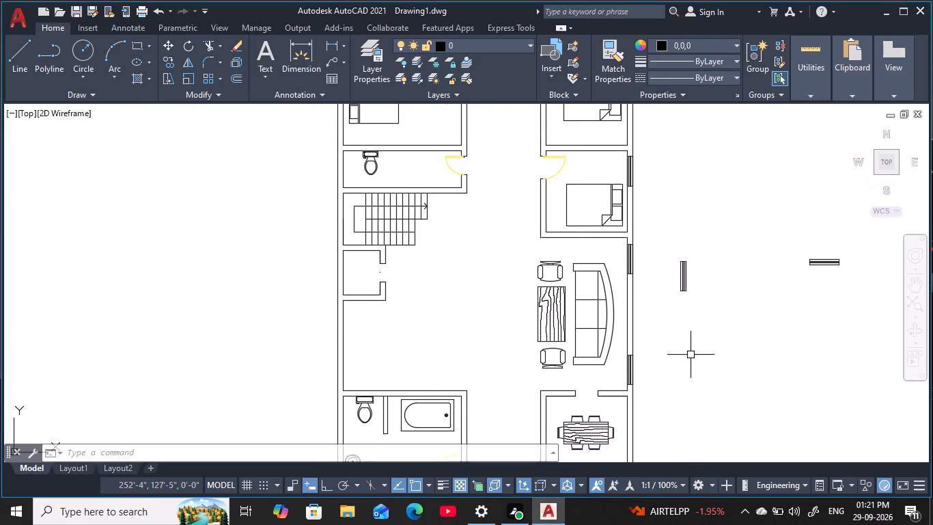
scroll(687, 274, "up", 2)
left_click_drag(708, 362, 710, 353)
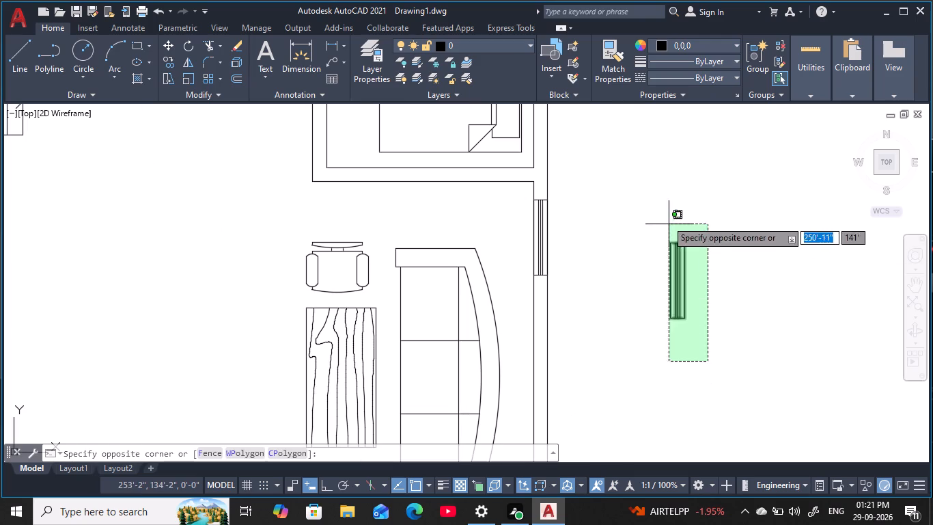
left_click(662, 215)
type("CO")
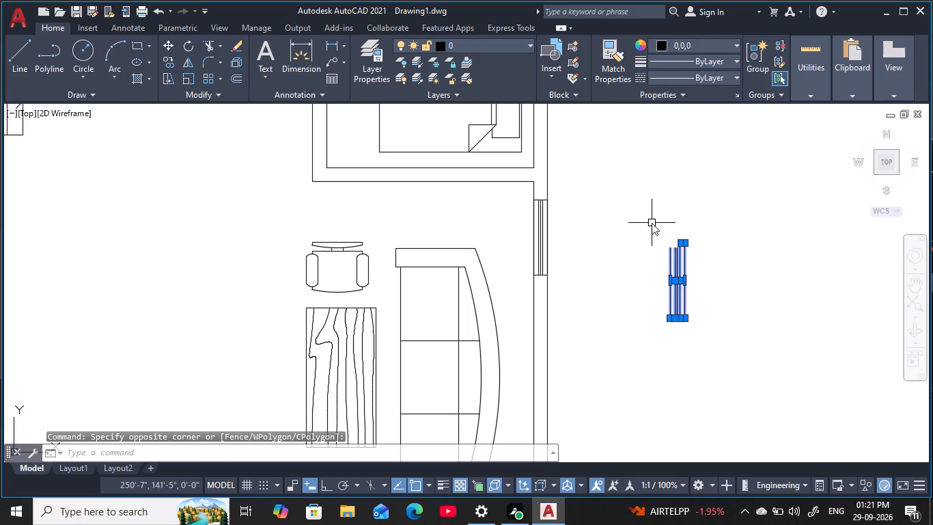
key("space")
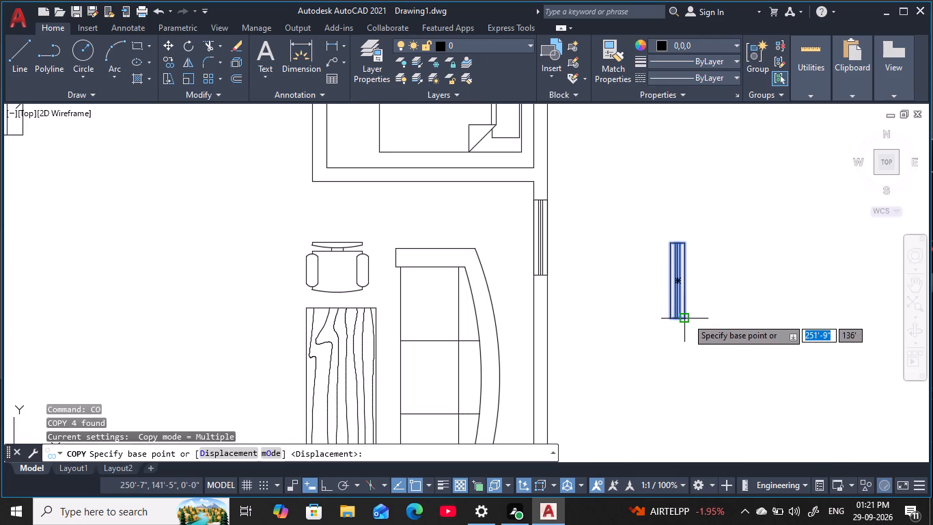
left_click(687, 318)
scroll(663, 359, "down", 1)
middle_click_drag(654, 368, 739, 137)
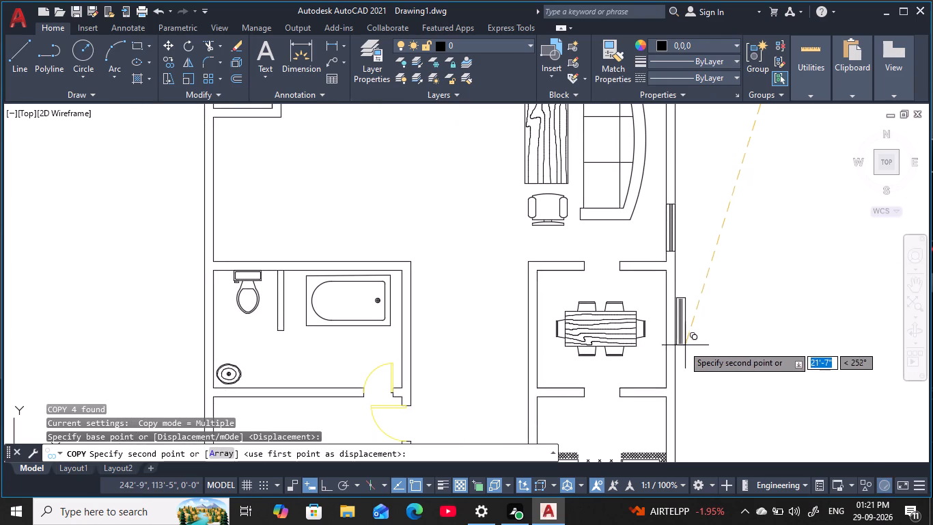
scroll(677, 348, "up", 2)
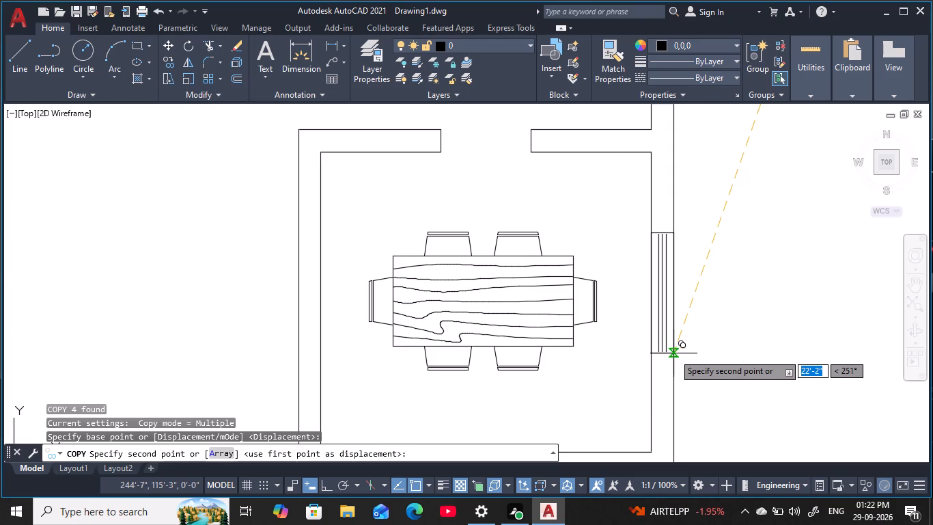
scroll(673, 353, "up", 3)
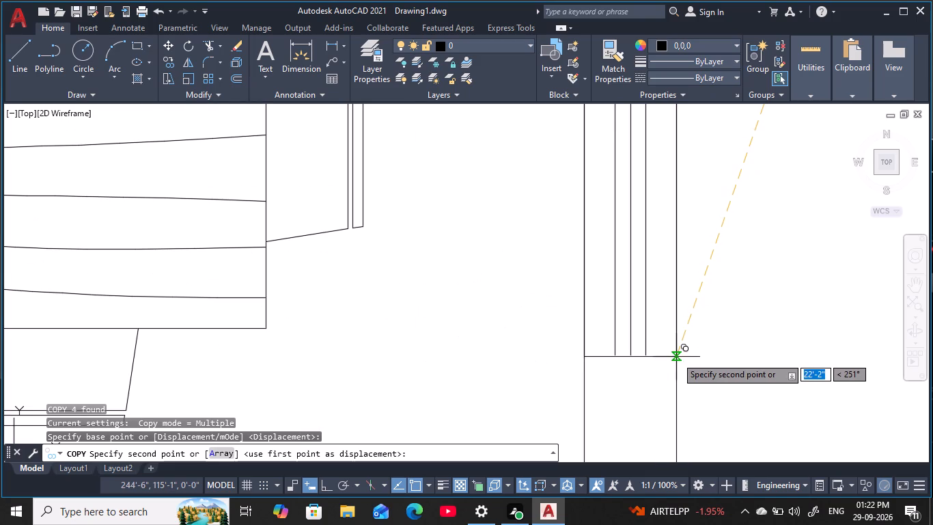
left_click(677, 357)
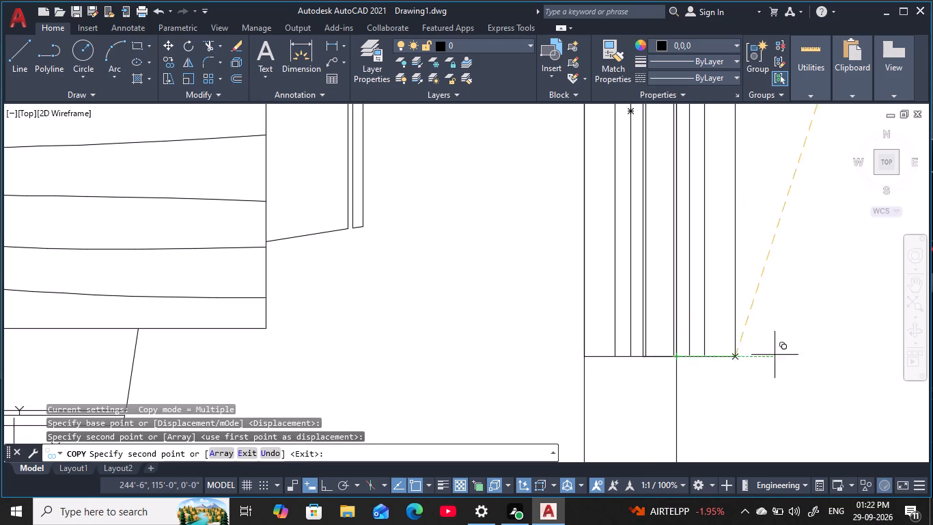
key("Escape")
key("Escape")
key("Escape")
key("Escape")
key("Escape")
Examine how the dining room's window symbol sits between the wall faces, and look over the neighbouring kitchen's outer wall.
scroll(642, 351, "up", 2)
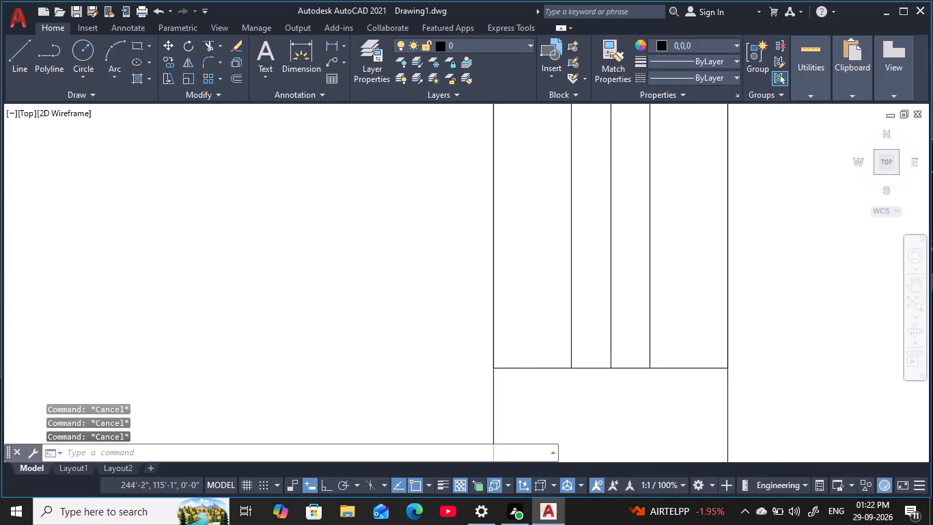
scroll(647, 349, "up", 2)
scroll(715, 355, "down", 7)
key("Escape")
key("Escape")
key("Escape")
middle_click_drag(722, 285, 723, 261)
scroll(723, 261, "down", 2)
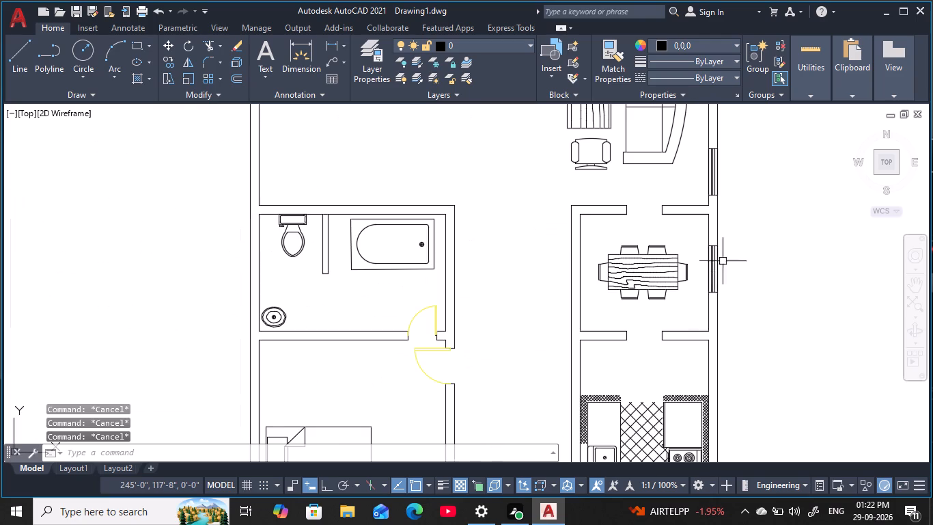
key("Escape")
key("Escape")
key("Escape")
key("Escape")
key("Escape")
middle_click_drag(764, 348, 759, 333)
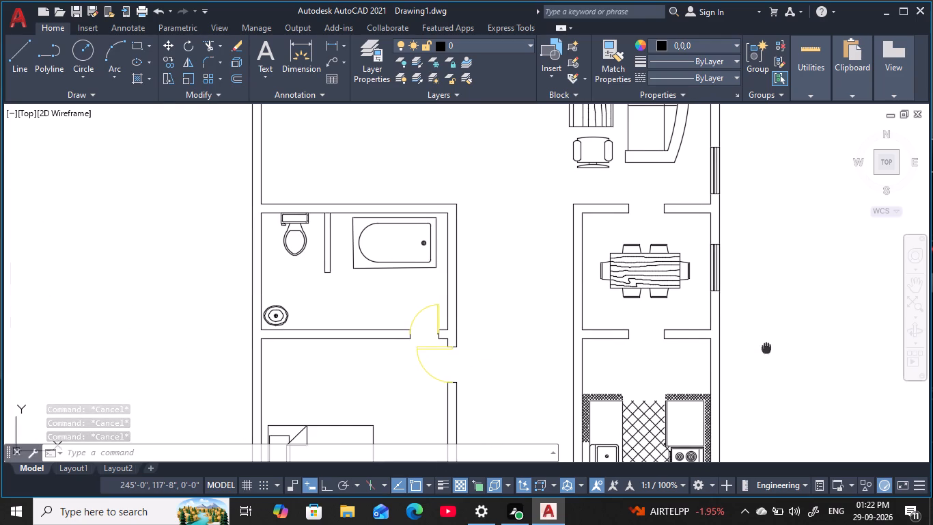
middle_click_drag(759, 333, 686, 230)
scroll(678, 241, "down", 1)
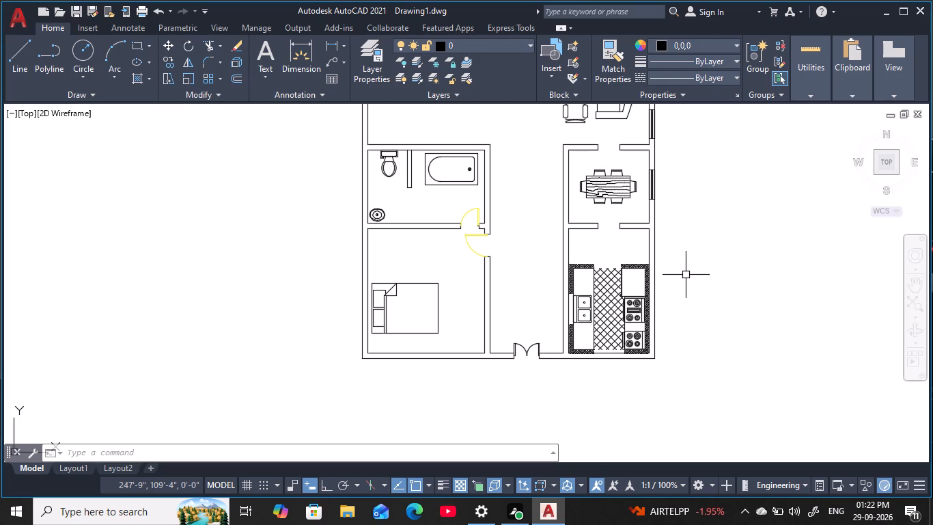
scroll(705, 242, "up", 1)
middle_click_drag(728, 198, 683, 301)
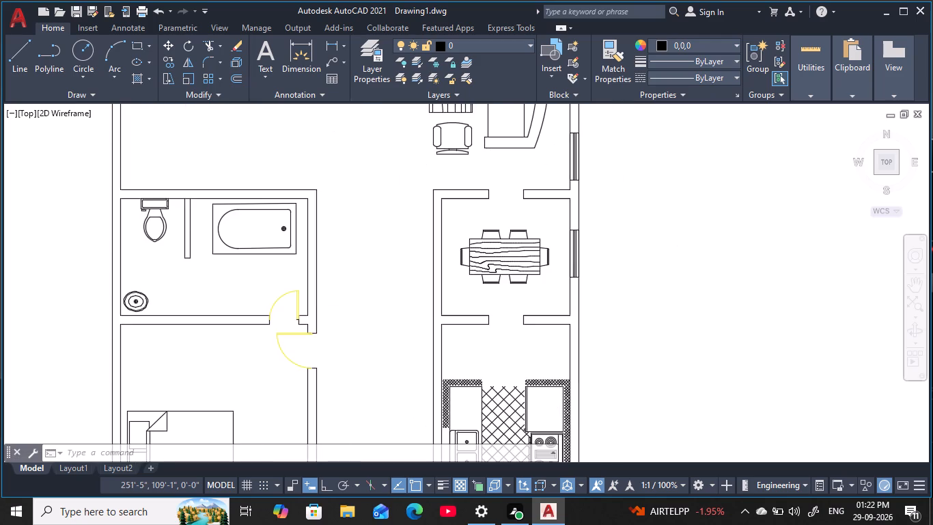
scroll(683, 300, "up", 1)
scroll(633, 345, "down", 4)
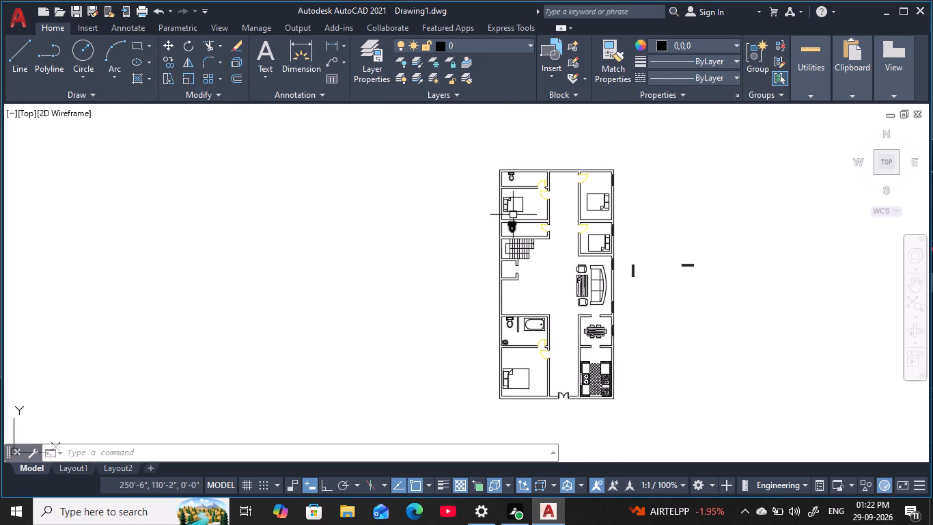
Copy the loose upright window symbol by its north-west corner onto the north-west bedroom's outer wall face, north end about level with the bedroom door's north jamb.
scroll(637, 273, "up", 3)
left_click(646, 306)
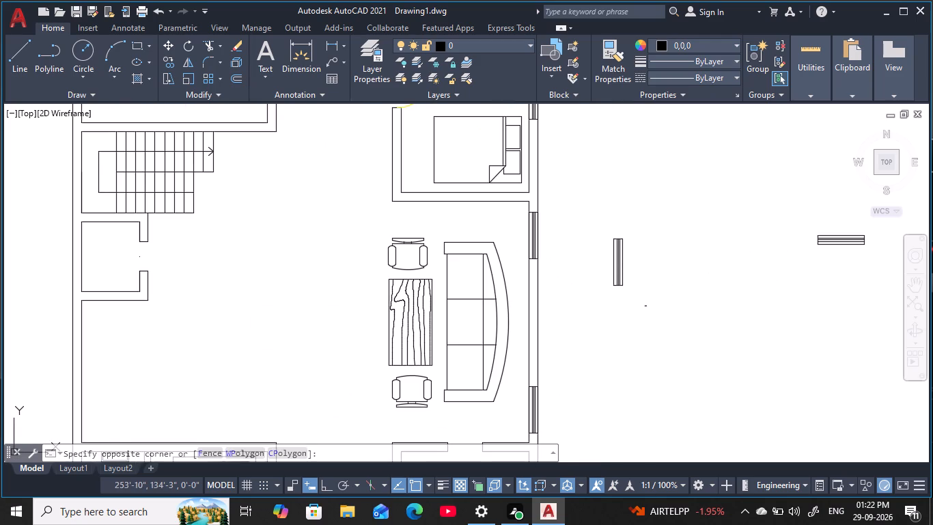
left_click(587, 208)
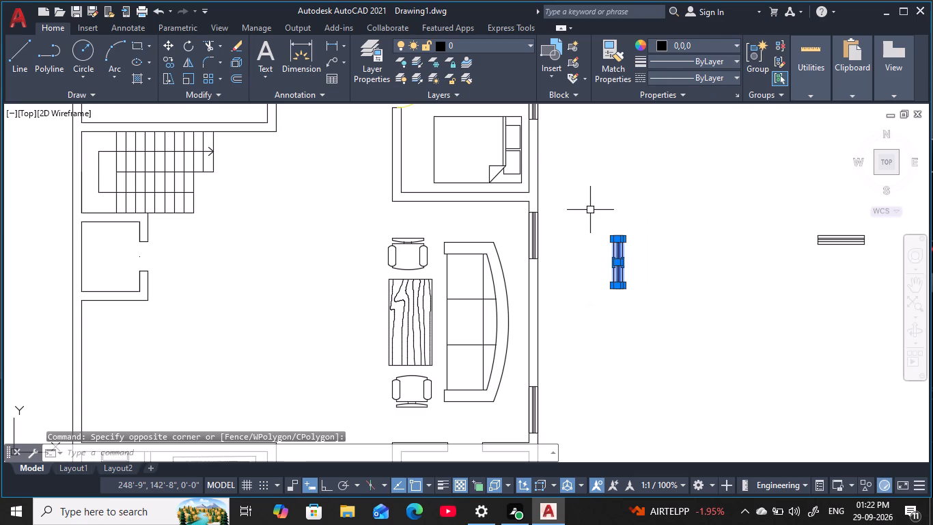
type("CO")
key("space")
scroll(617, 241, "up", 1)
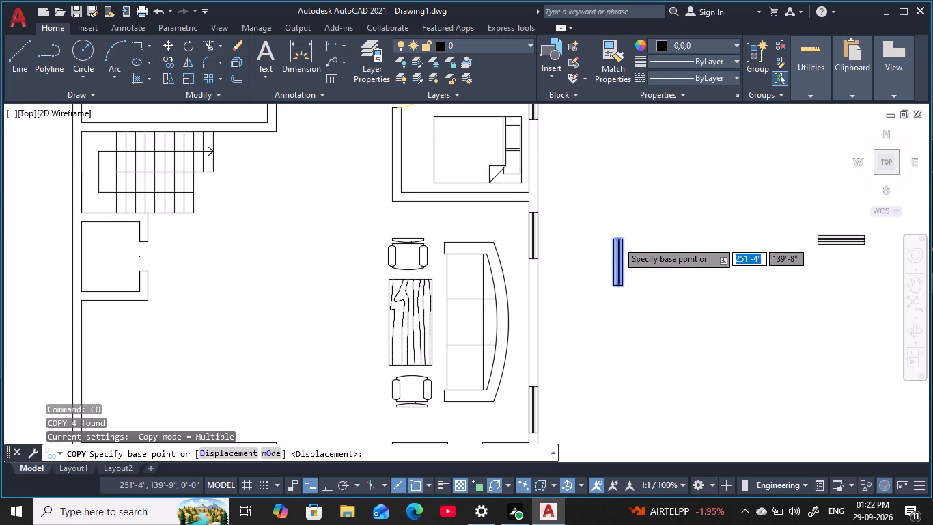
scroll(617, 241, "up", 3)
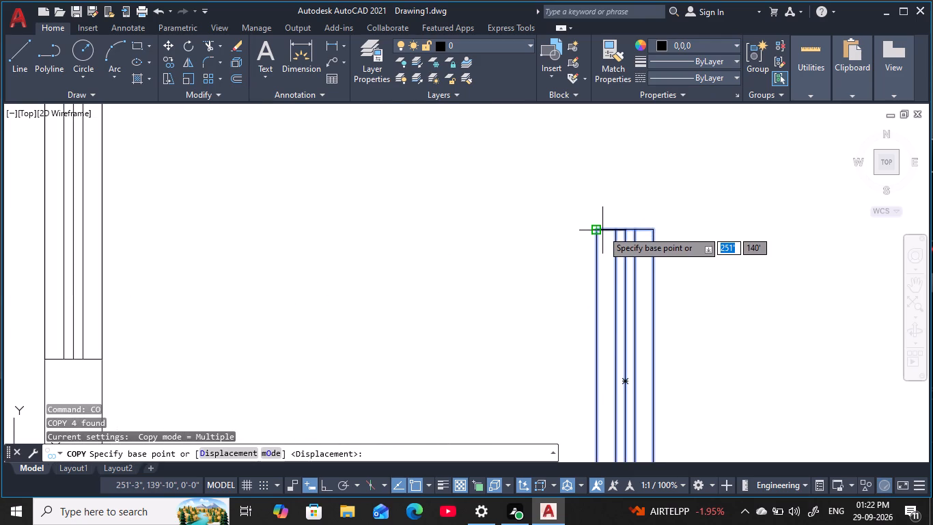
left_click(596, 231)
middle_click_drag(373, 225, 913, 249)
scroll(924, 253, "down", 3)
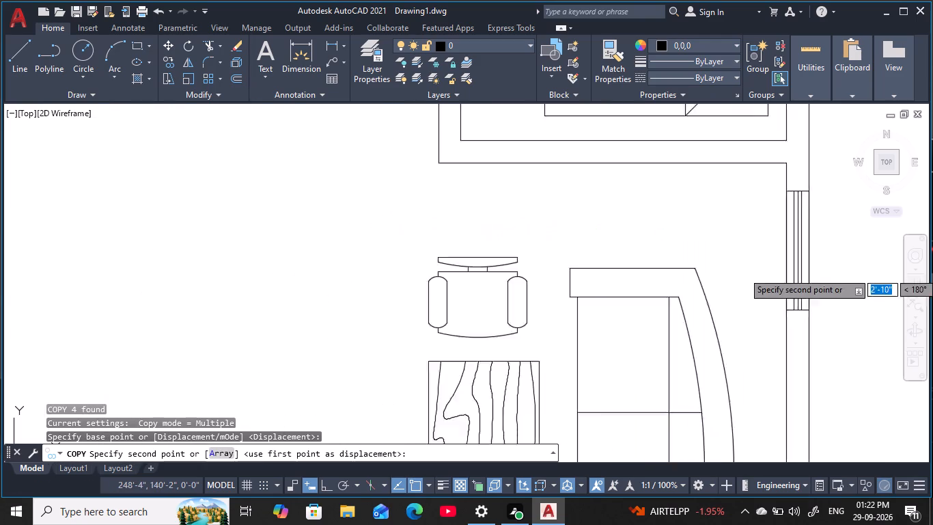
middle_click_drag(369, 144, 586, 375)
middle_click_drag(458, 173, 412, 390)
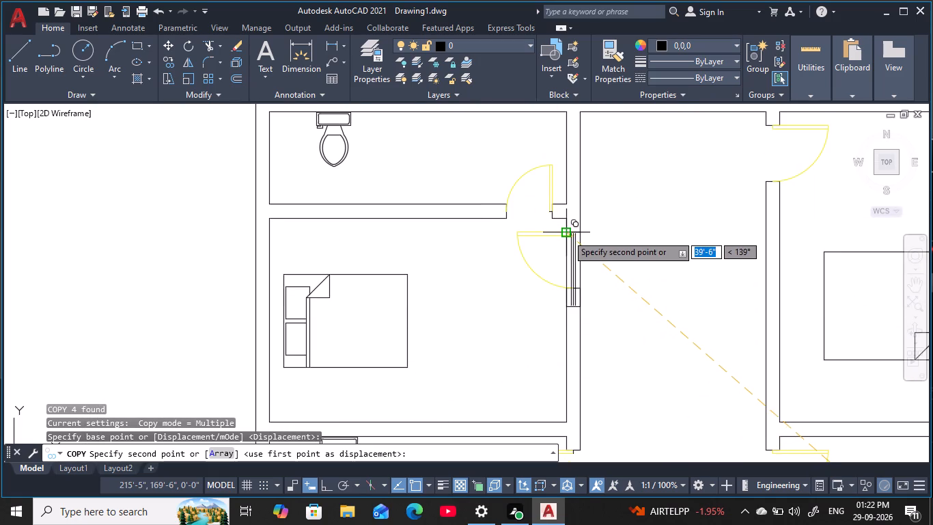
left_click(256, 229)
key("Escape")
key("Escape")
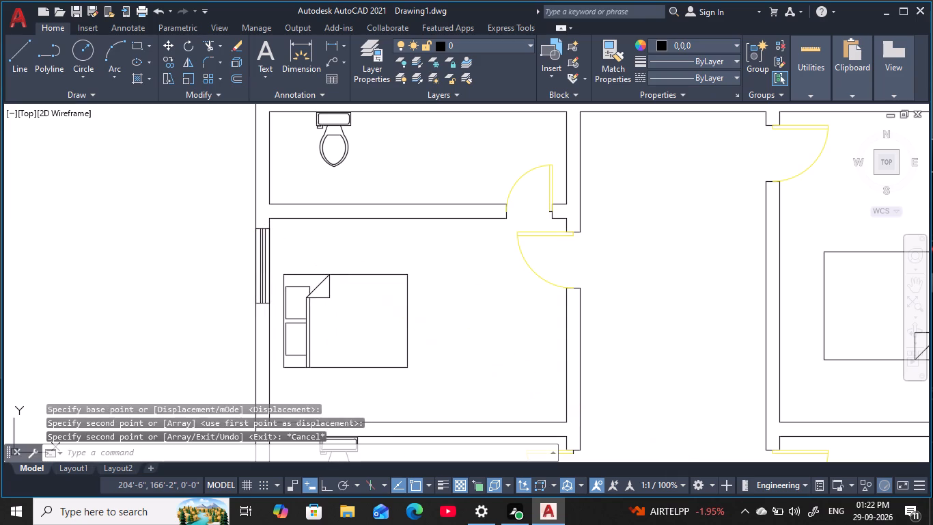
key("Escape")
key("Escape")
key("Escape")
scroll(255, 234, "up", 8)
key("Escape")
scroll(255, 234, "down", 8)
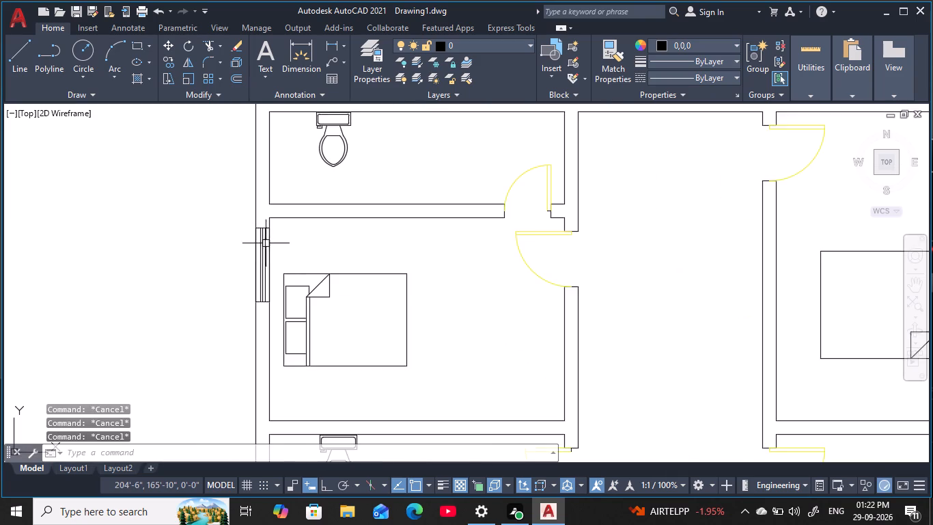
key("Escape")
key("Escape")
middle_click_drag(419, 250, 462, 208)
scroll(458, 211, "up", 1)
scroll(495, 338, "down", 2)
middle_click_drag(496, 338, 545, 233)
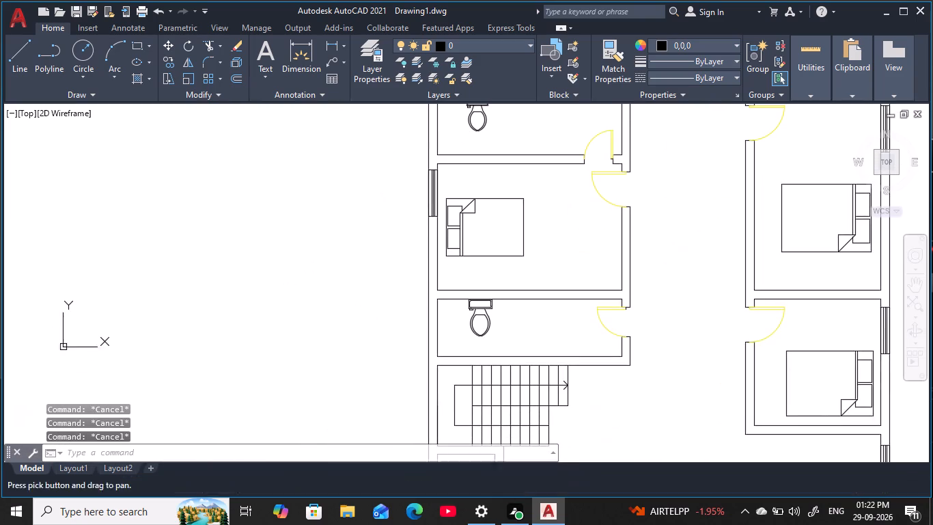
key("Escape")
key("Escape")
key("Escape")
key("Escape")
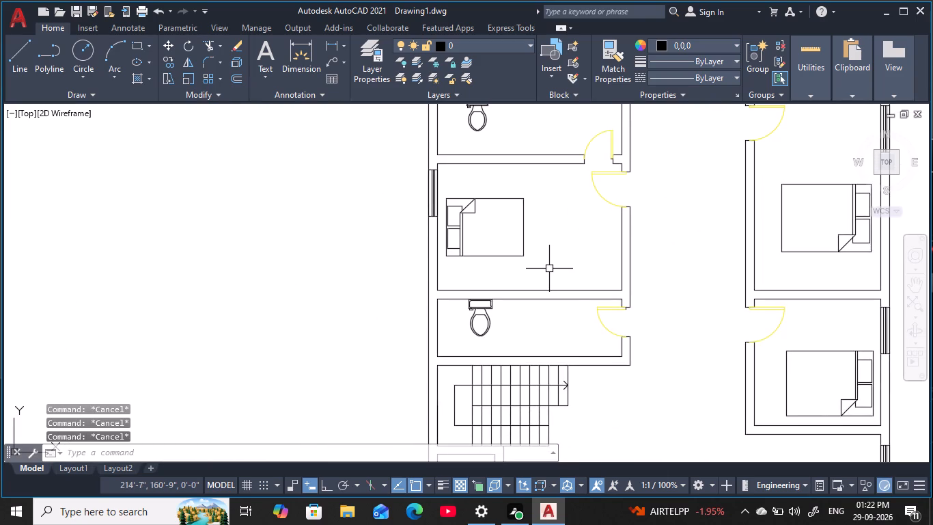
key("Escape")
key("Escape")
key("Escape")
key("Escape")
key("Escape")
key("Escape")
Copy the loose upright window symbol by its north-west corner onto the living area's west wall outer face, just south of the small room.
middle_click_drag(670, 362, 625, 212)
scroll(619, 206, "down", 1)
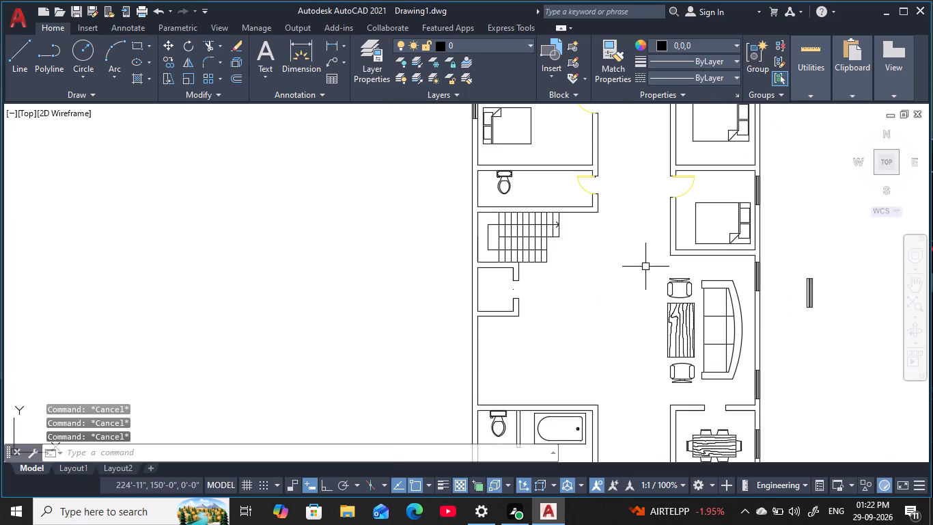
left_click(823, 323)
left_click(800, 256)
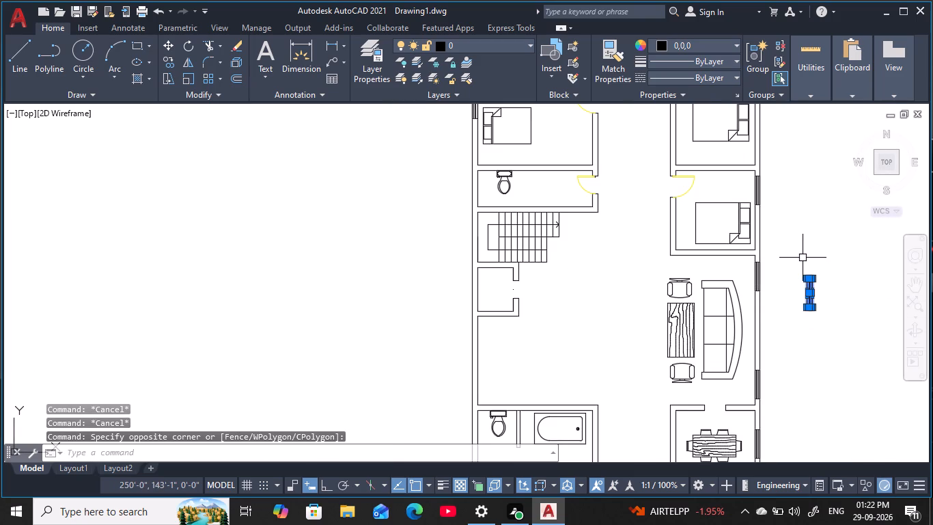
type("CO")
key("space")
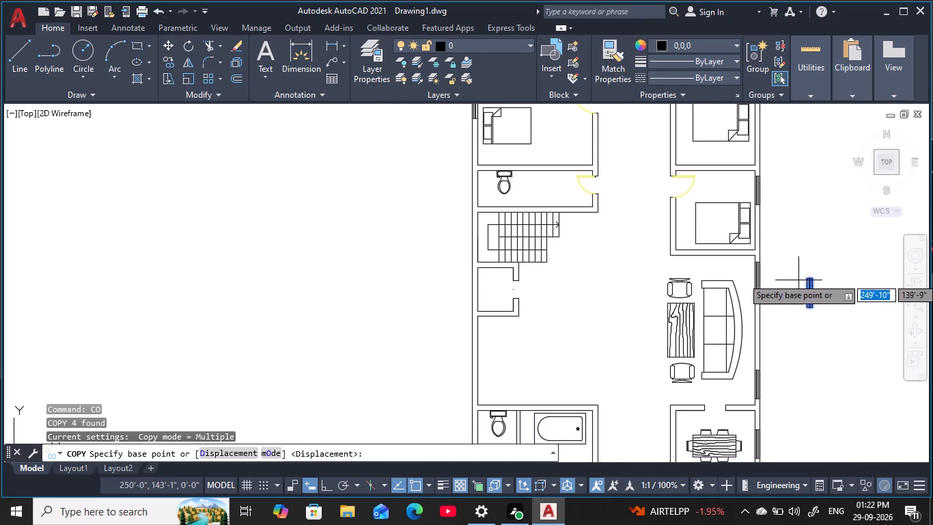
scroll(805, 269, "down", 1)
scroll(806, 269, "up", 5)
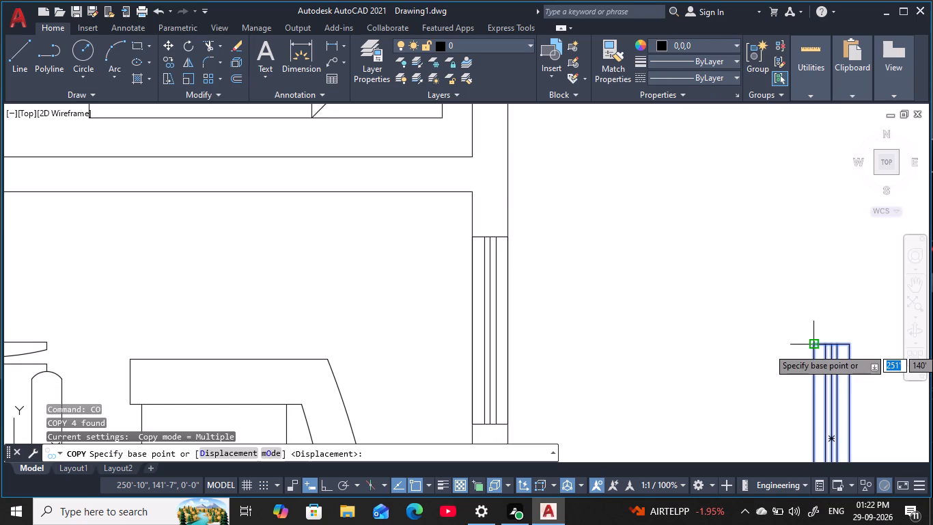
left_click(813, 347)
scroll(689, 352, "down", 3)
middle_click_drag(691, 324, 830, 136)
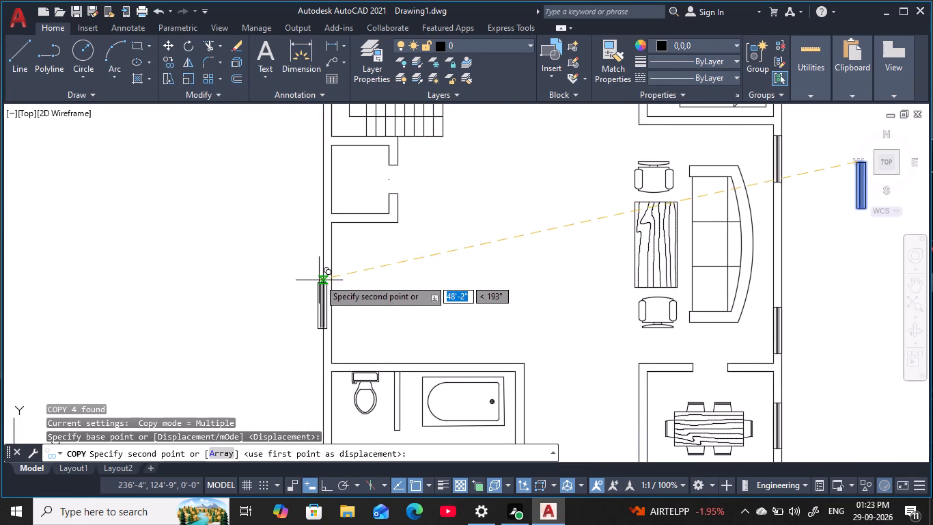
scroll(324, 273, "up", 2)
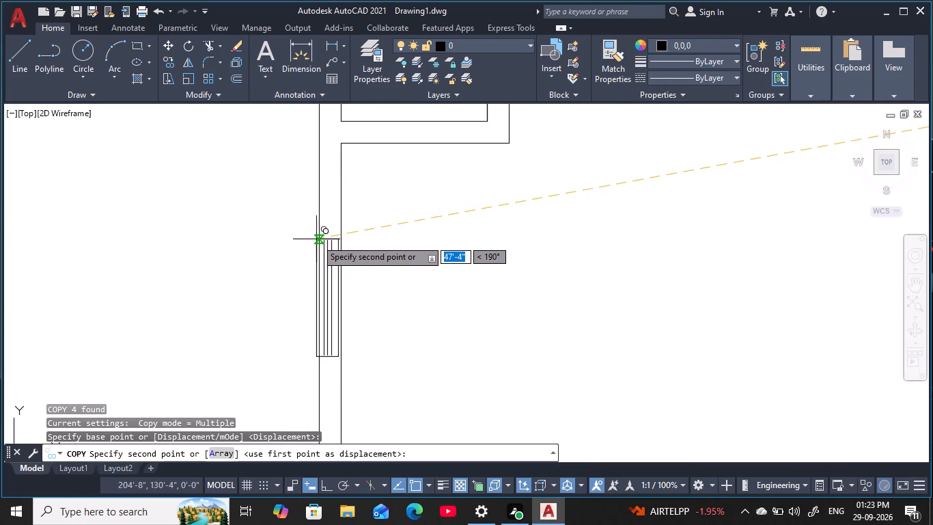
scroll(318, 239, "up", 3)
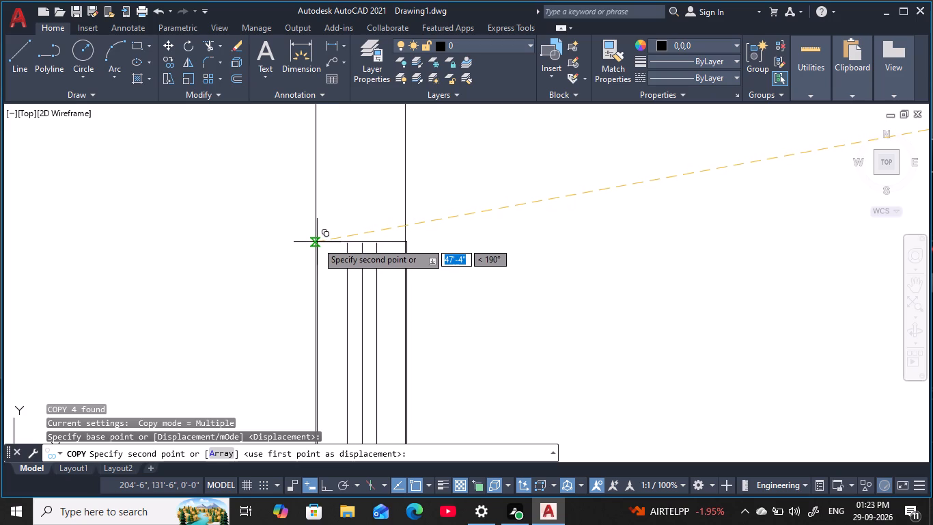
left_click(317, 242)
scroll(469, 301, "down", 3)
middle_click_drag(476, 305, 480, 158)
key("Escape")
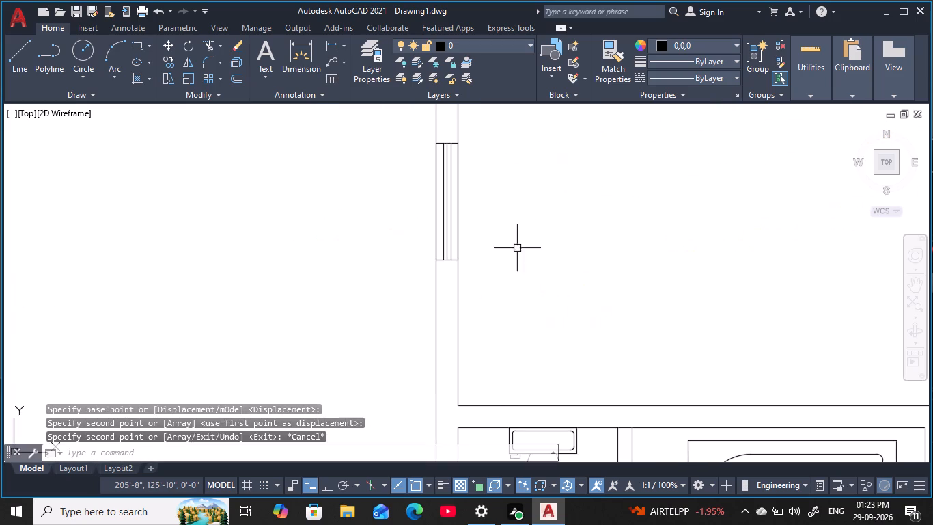
key("Escape")
middle_click_drag(568, 285, 451, 164)
scroll(462, 167, "down", 4)
key("Escape")
key("Escape")
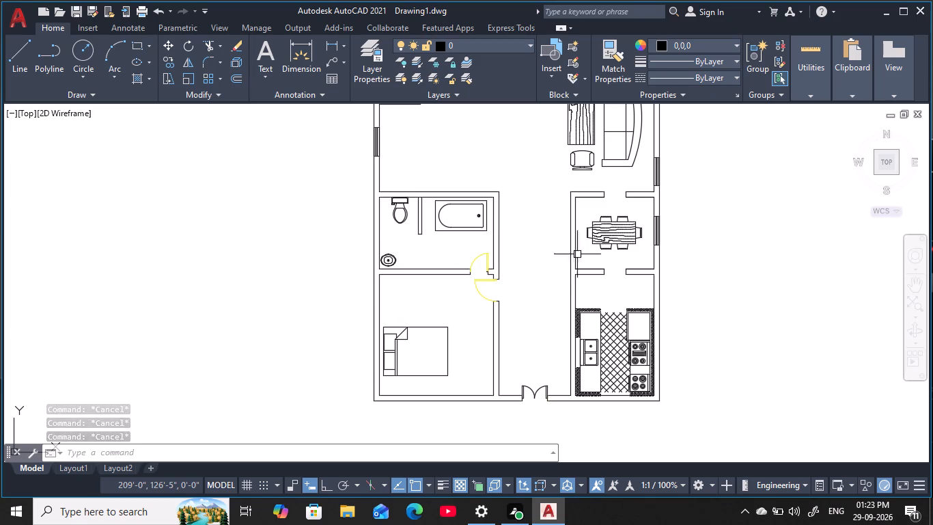
Copy the living area's west window symbol by its south-east corner into the south-west bedroom, loosely in the open floor north of the bed.
middle_click_drag(750, 211, 764, 267)
left_click(371, 175)
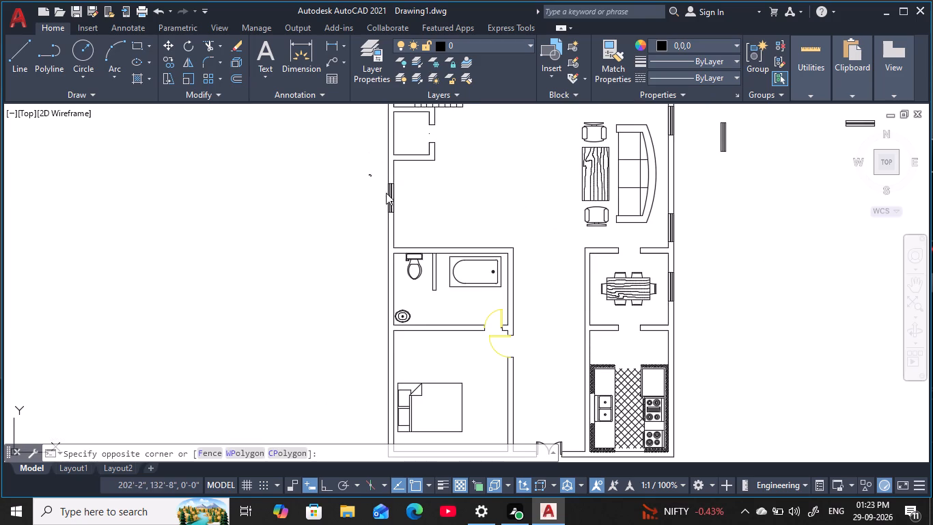
left_click(428, 223)
type("CPO")
key("space")
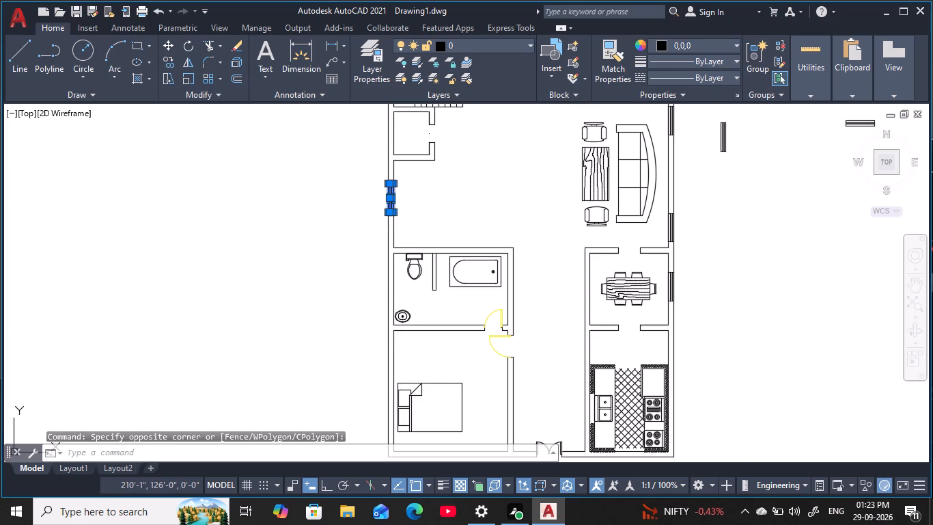
left_click(395, 214)
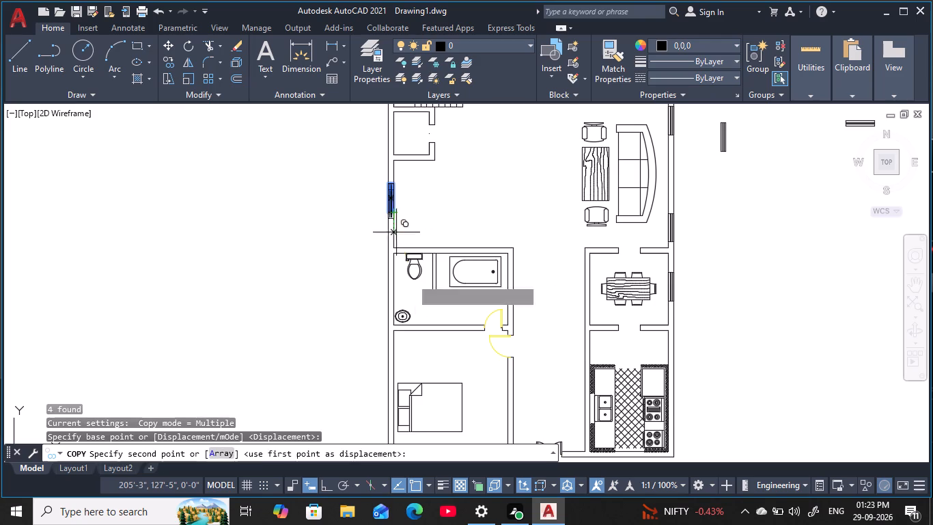
middle_click_drag(431, 357, 462, 295)
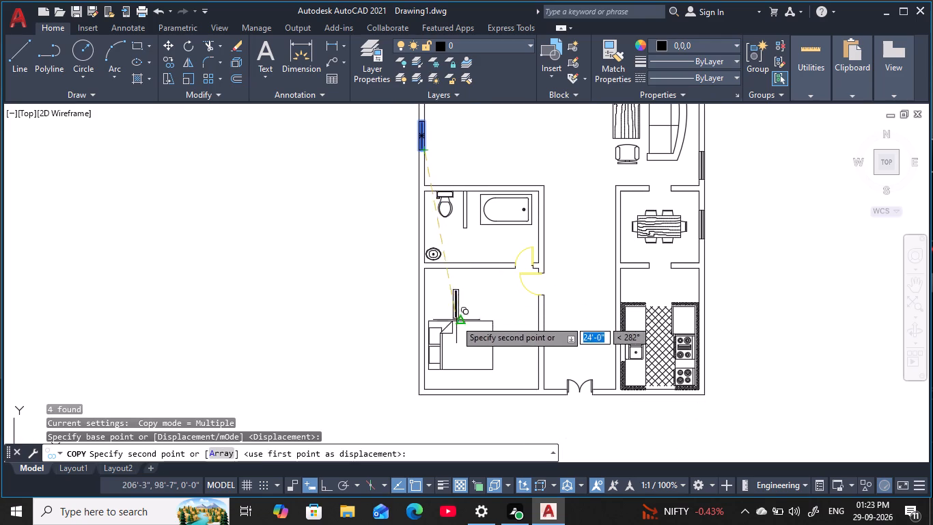
scroll(432, 306, "up", 2)
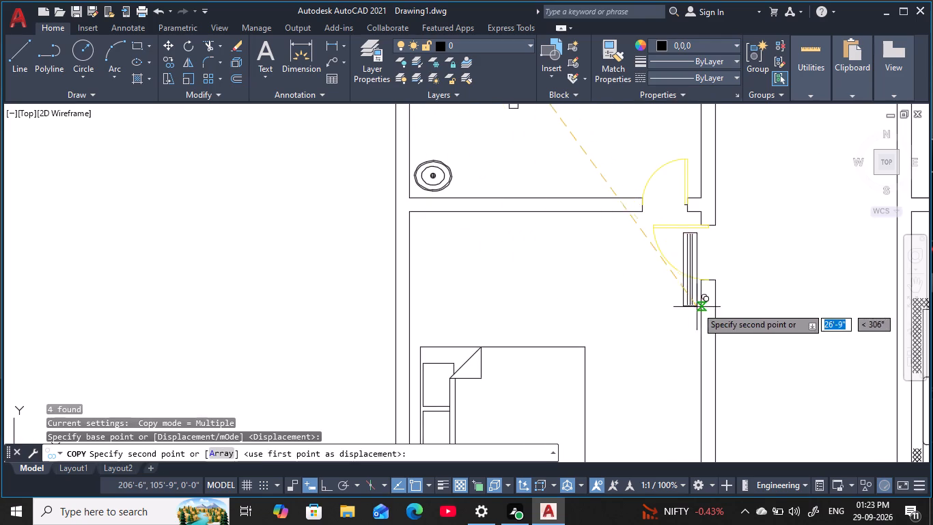
left_click(535, 309)
key("Escape")
key("Escape")
key("Escape")
key("Escape")
key("Escape")
Move that loose copy by its north-east corner onto the bedroom's west wall inner face, north end level with the bedroom door's north jamb.
left_click(575, 332)
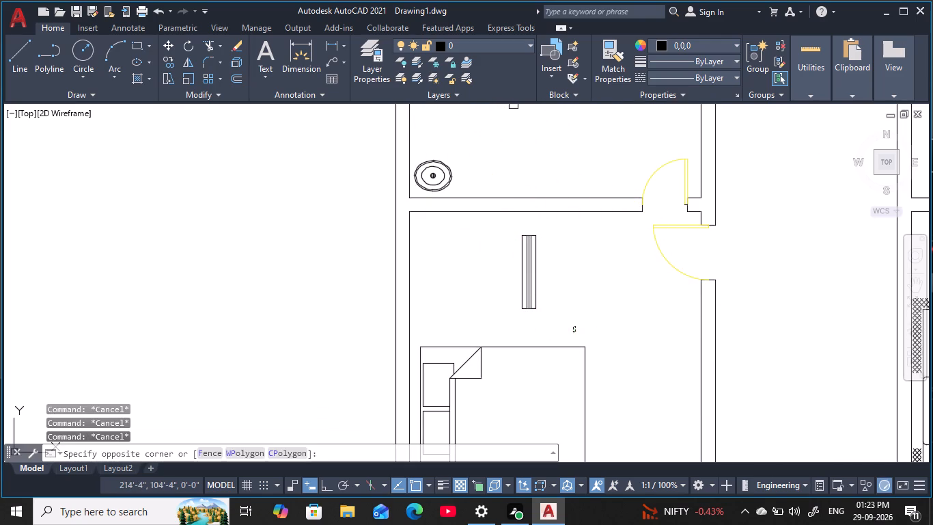
left_click(495, 217)
type("M")
key("space")
scroll(539, 240, "up", 2)
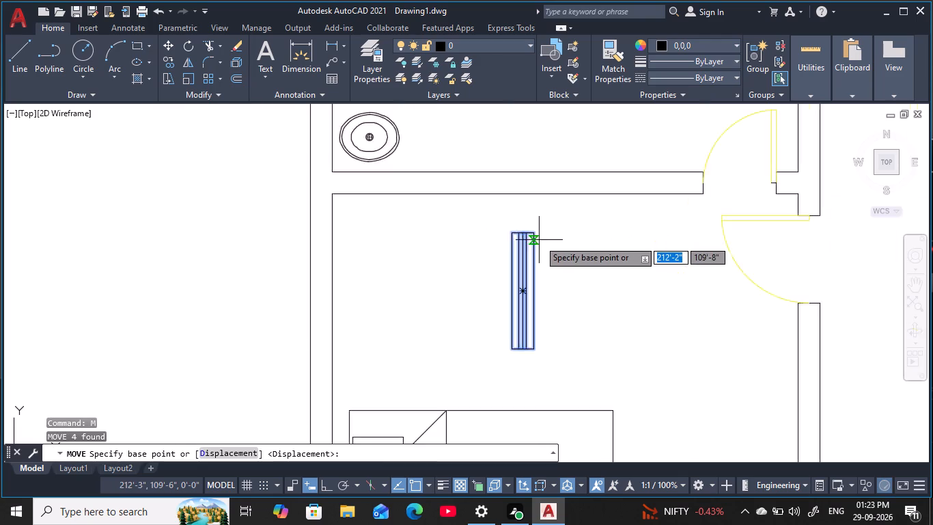
scroll(539, 240, "up", 1)
left_click(522, 221)
scroll(591, 224, "down", 3)
middle_click_drag(592, 224, 642, 226)
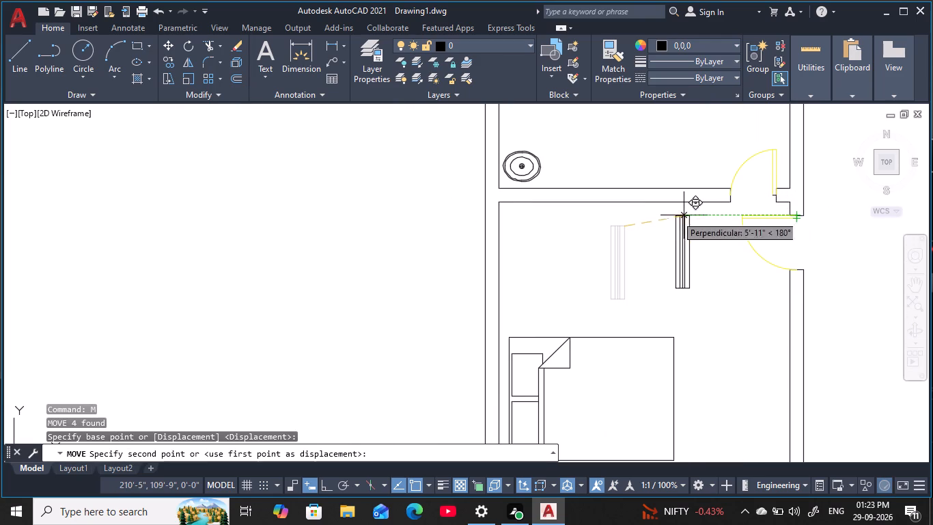
left_click(498, 215)
scroll(527, 265, "down", 2)
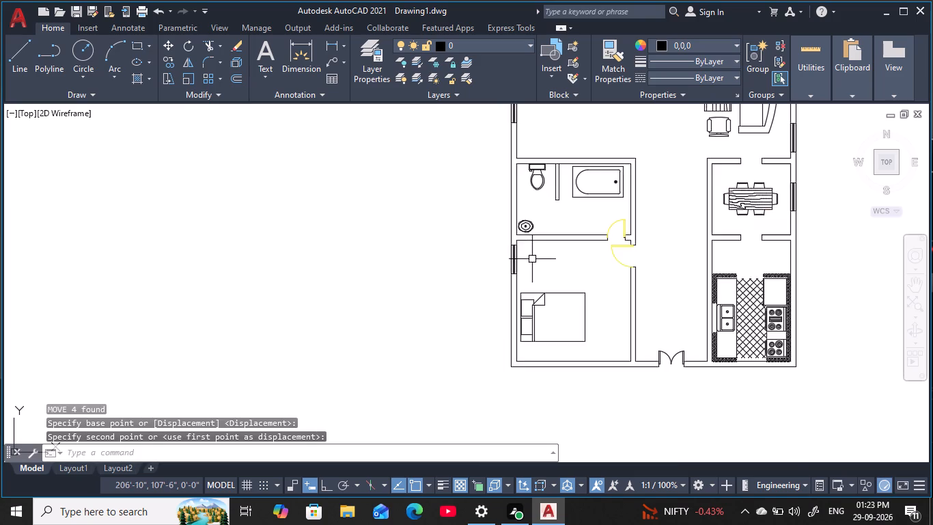
Examine how the south-west bedroom's window symbol fits between the west wall's faces, and look over the surrounding rooms.
middle_click(533, 258)
scroll(533, 258, "up", 3)
scroll(467, 241, "up", 5)
middle_click_drag(456, 192, 456, 364)
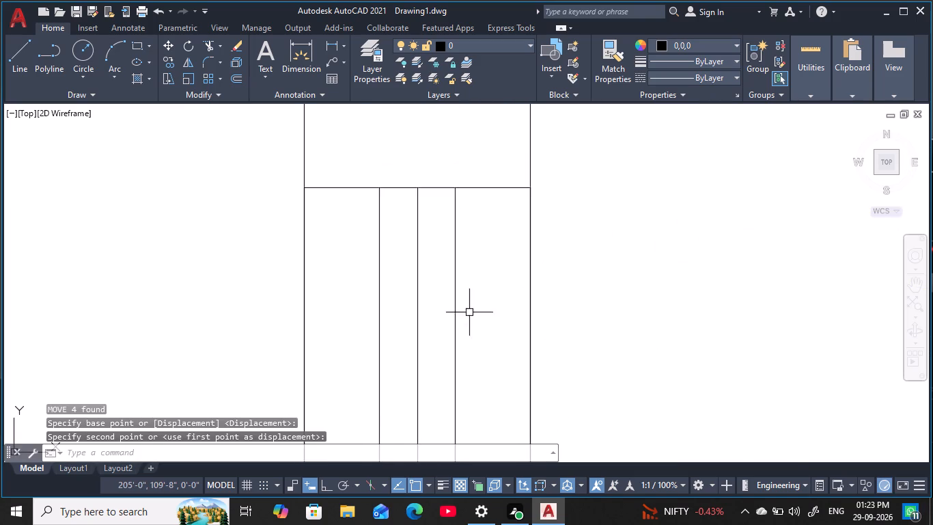
scroll(471, 266, "down", 6)
scroll(525, 295, "down", 2)
middle_click_drag(578, 334, 449, 236)
scroll(445, 235, "down", 2)
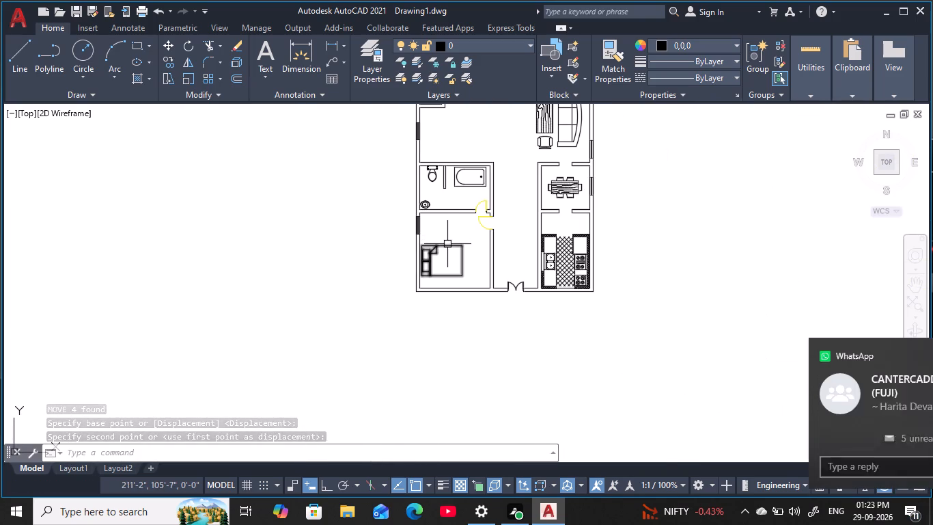
key("Escape")
key("Escape")
key("Escape")
key("Escape")
key("Escape")
key("Escape")
key("Escape")
key("Escape")
key("Escape")
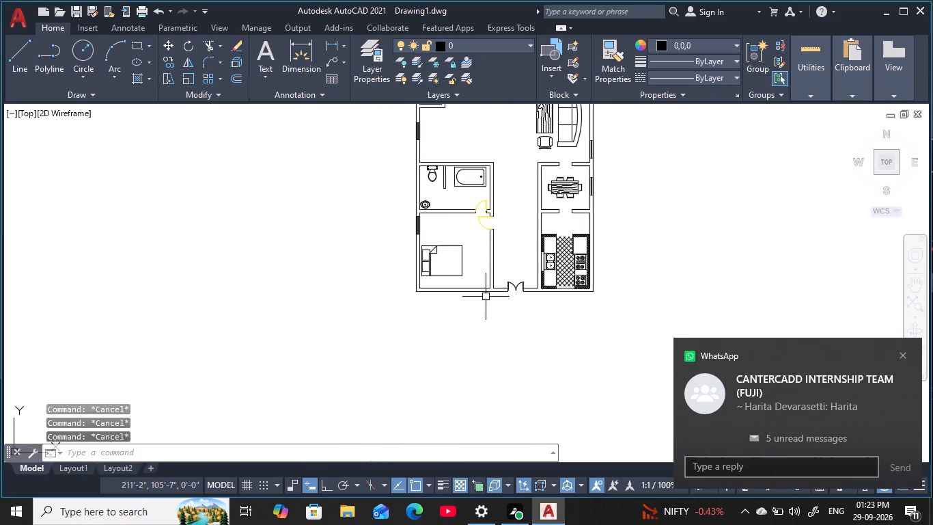
key("Escape")
key("Escape")
Copy the loose horizontal window symbol by its north-east corner onto the south-west bedroom's south wall inner face, near the room's east end.
scroll(538, 180, "up", 2)
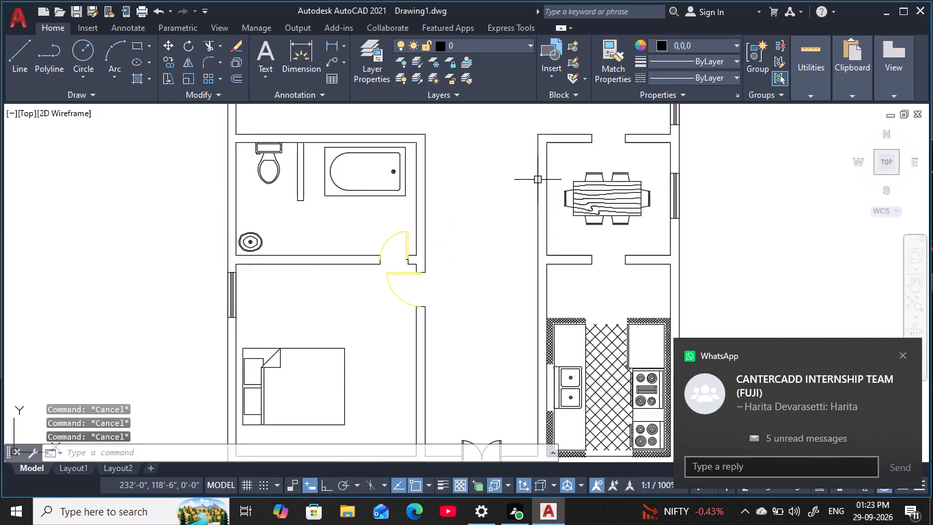
scroll(538, 180, "up", 1)
scroll(522, 215, "down", 2)
middle_click_drag(763, 215, 614, 322)
scroll(674, 286, "down", 1)
left_click(656, 238)
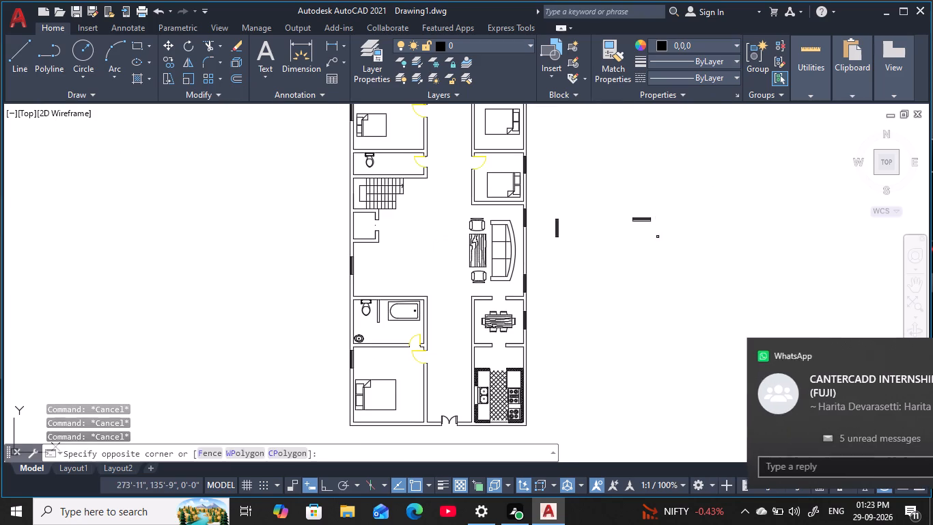
left_click(600, 186)
type("CO")
key("space")
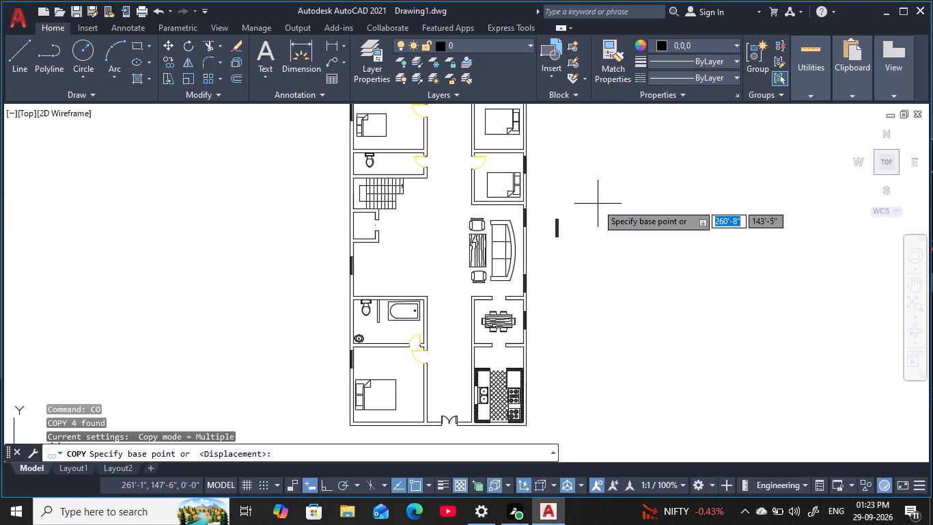
scroll(627, 220, "up", 4)
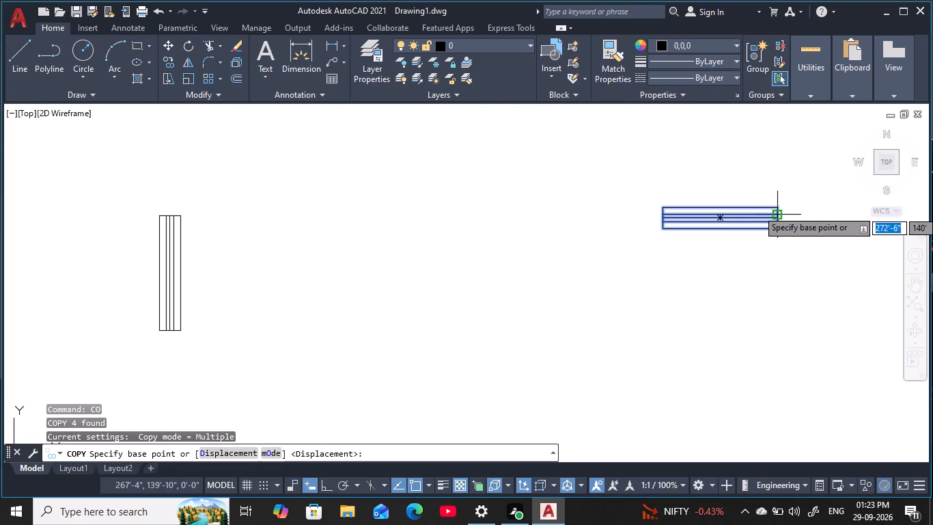
left_click(776, 207)
scroll(583, 338, "down", 3)
middle_click_drag(532, 323, 658, 174)
middle_click_drag(410, 338, 420, 333)
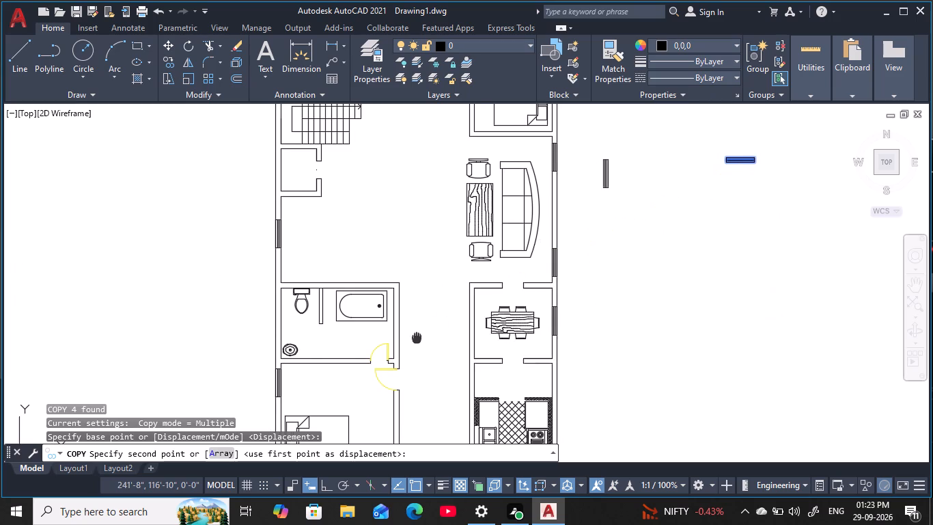
middle_click_drag(420, 333, 448, 178)
scroll(417, 319, "up", 2)
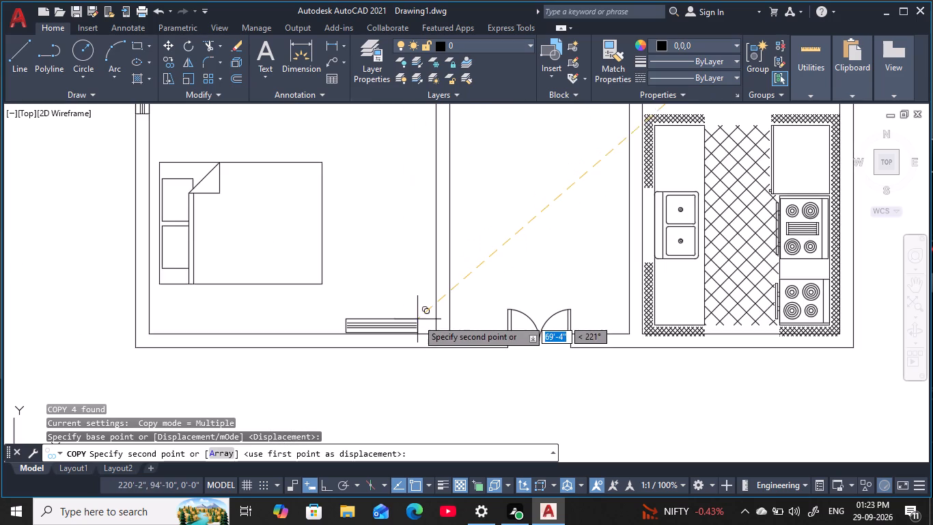
scroll(418, 320, "up", 2)
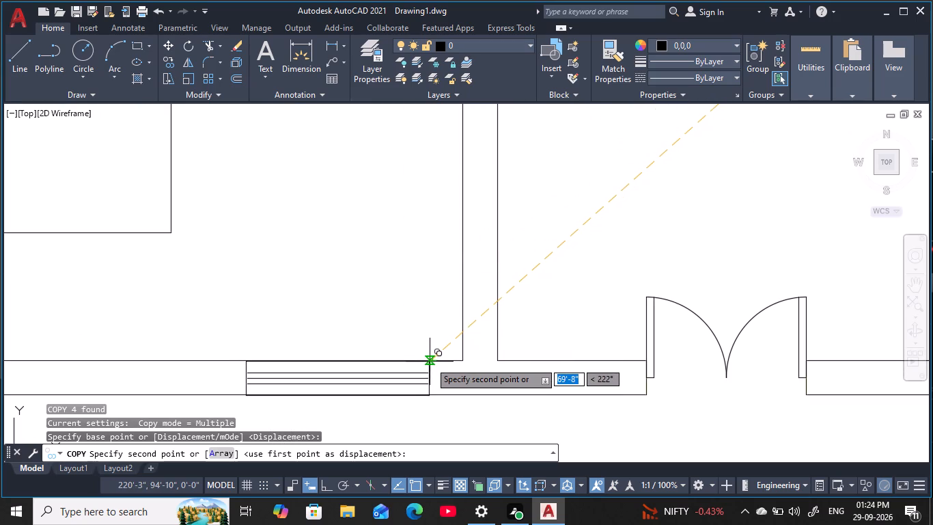
left_click(430, 362)
key("Escape")
key("Escape")
key("Escape")
scroll(516, 287, "down", 2)
key("Escape")
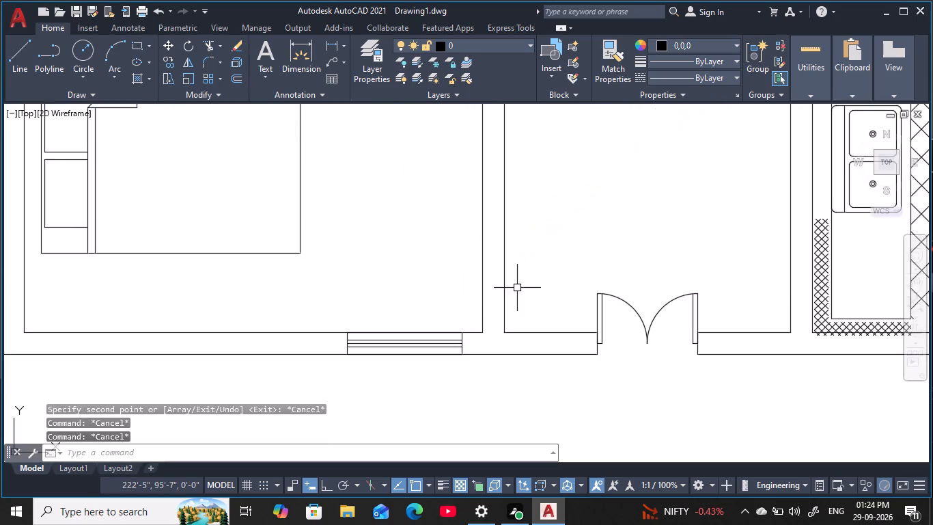
scroll(518, 288, "down", 2)
key("Escape")
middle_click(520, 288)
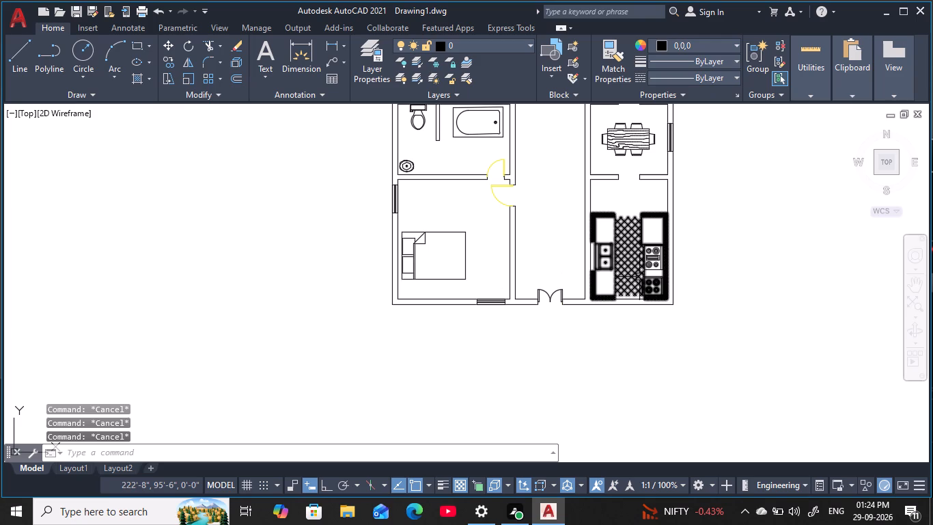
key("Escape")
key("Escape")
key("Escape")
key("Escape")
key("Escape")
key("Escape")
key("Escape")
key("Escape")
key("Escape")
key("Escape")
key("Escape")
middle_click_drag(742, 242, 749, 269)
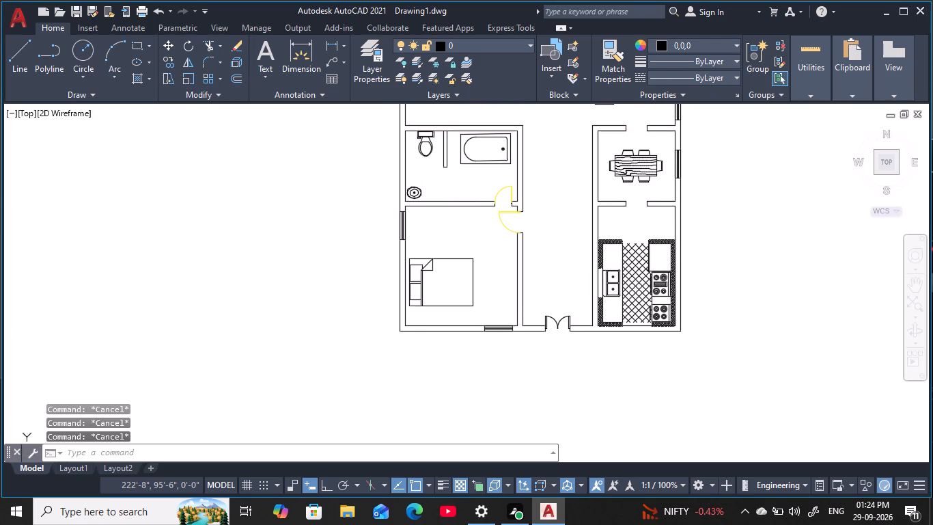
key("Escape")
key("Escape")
Copy the south-west bedroom's south window symbol by its south-east corner onto the kitchen's south wall outer face, ending at the stove counter's west edge.
left_click(471, 317)
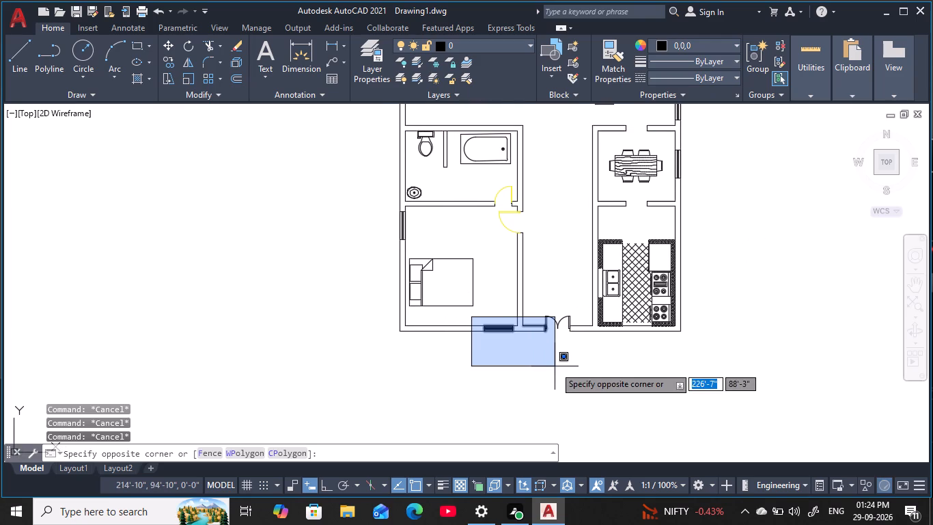
left_click(518, 377)
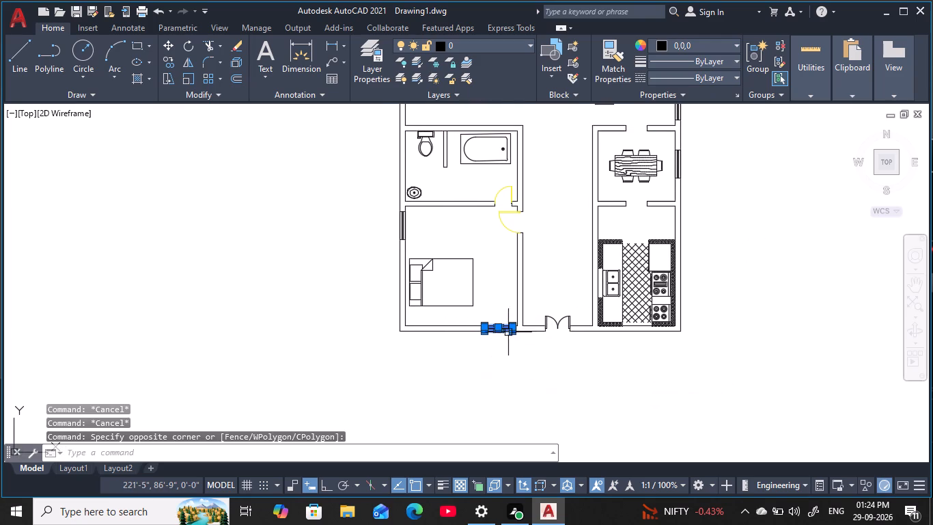
key("c")
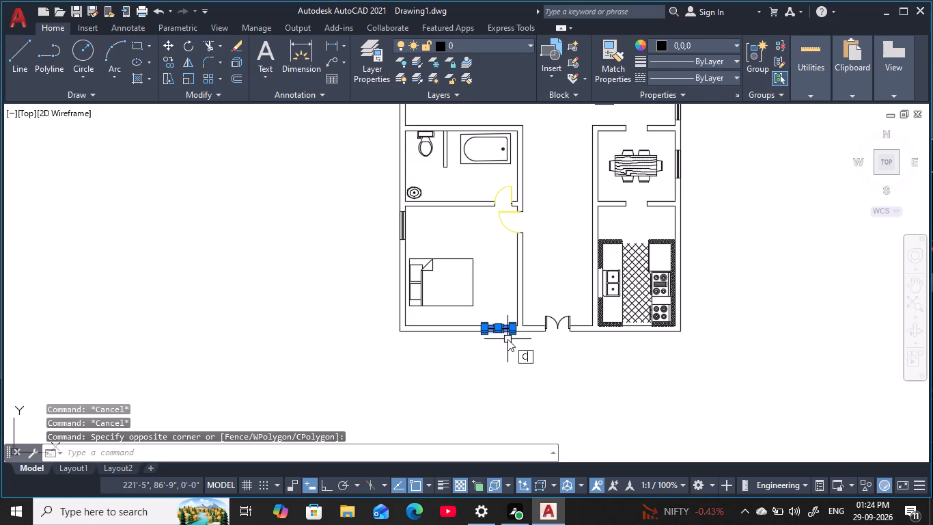
type("O")
key("space")
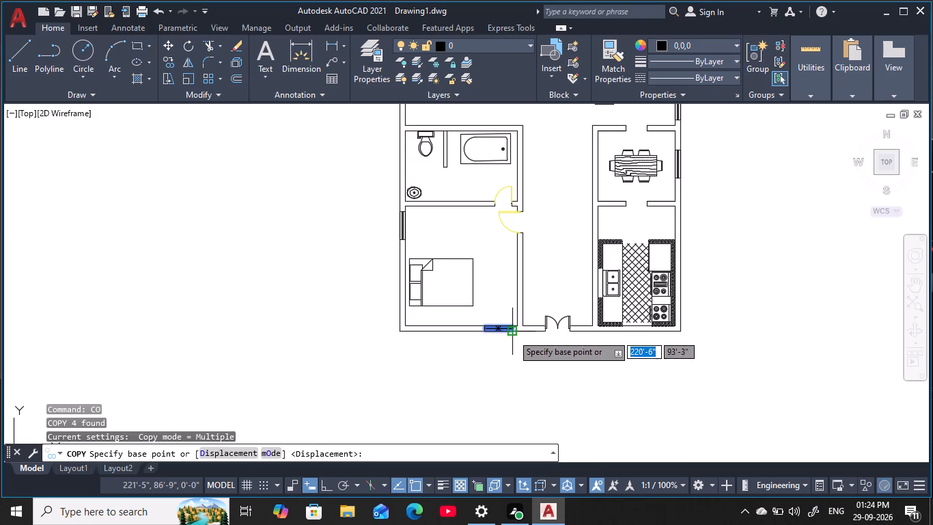
left_click(512, 334)
scroll(647, 333, "up", 3)
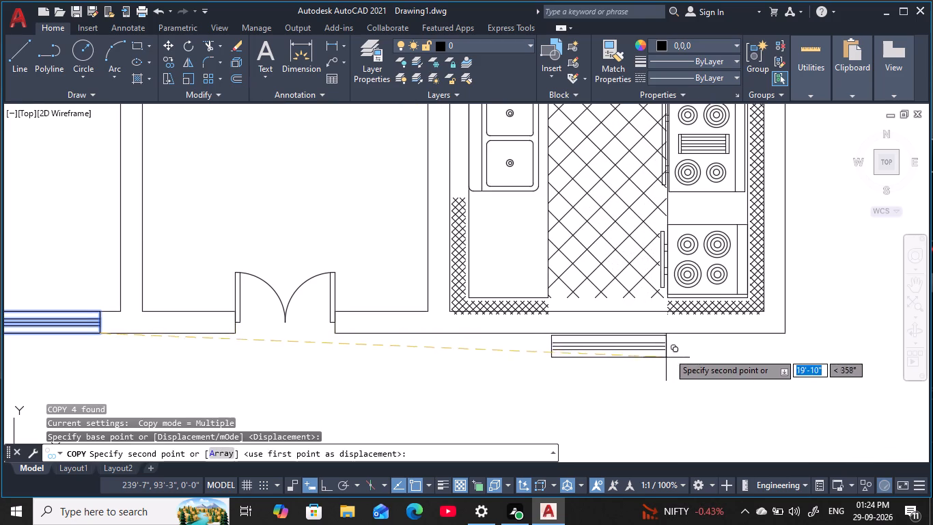
scroll(663, 334, "up", 1)
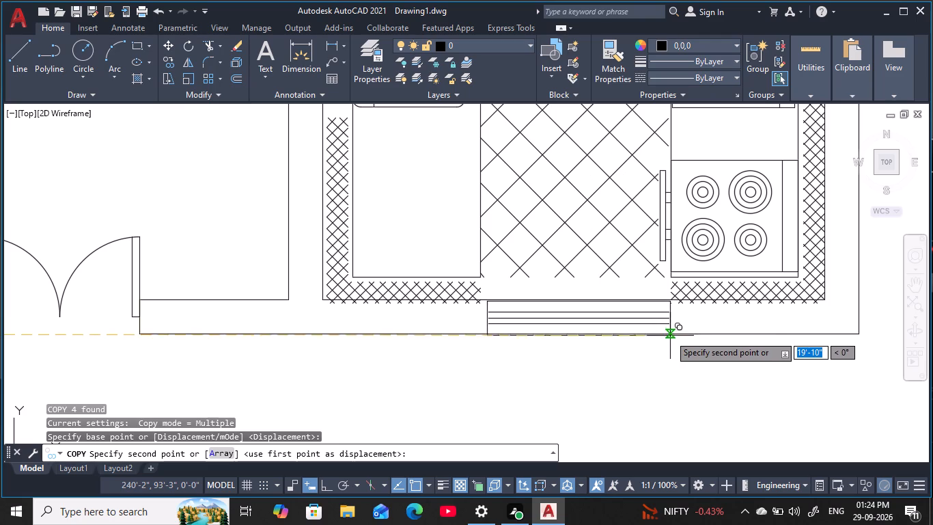
left_click(669, 334)
scroll(686, 386, "down", 2)
middle_click_drag(686, 386, 690, 435)
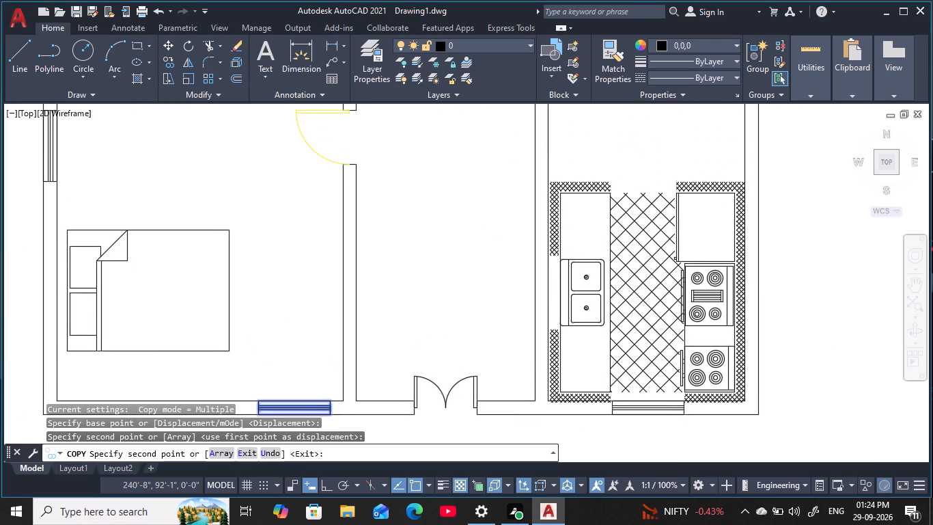
key("Escape")
key("Escape")
key("Escape")
key("Escape")
key("Escape")
Move the loose vertical window symbol by its south-east corner onto the kitchen's east wall outer face, just north of the counters.
middle_click_drag(818, 213, 753, 309)
key("Escape")
key("Escape")
key("Escape")
key("Escape")
middle_click_drag(728, 285, 640, 301)
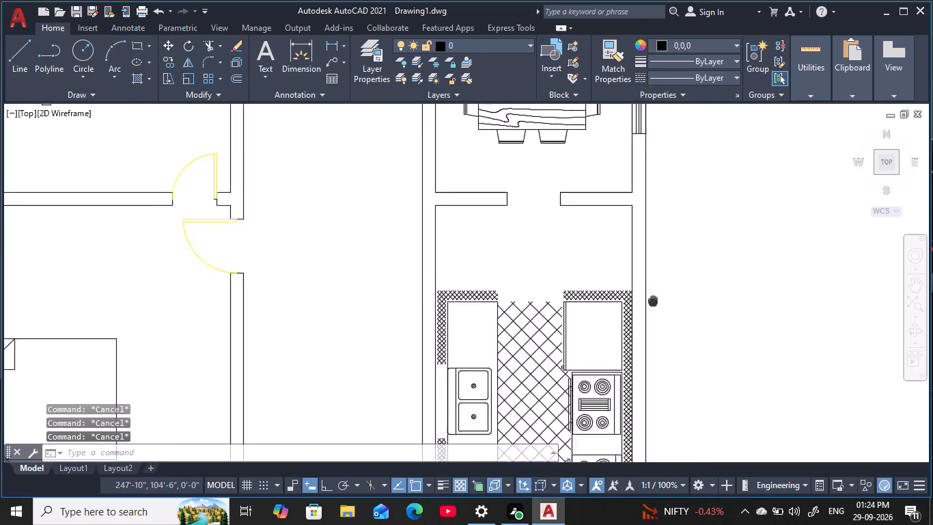
middle_click_drag(640, 301, 619, 301)
scroll(619, 300, "down", 2)
middle_click_drag(684, 227, 535, 302)
key("Escape")
left_click(495, 122)
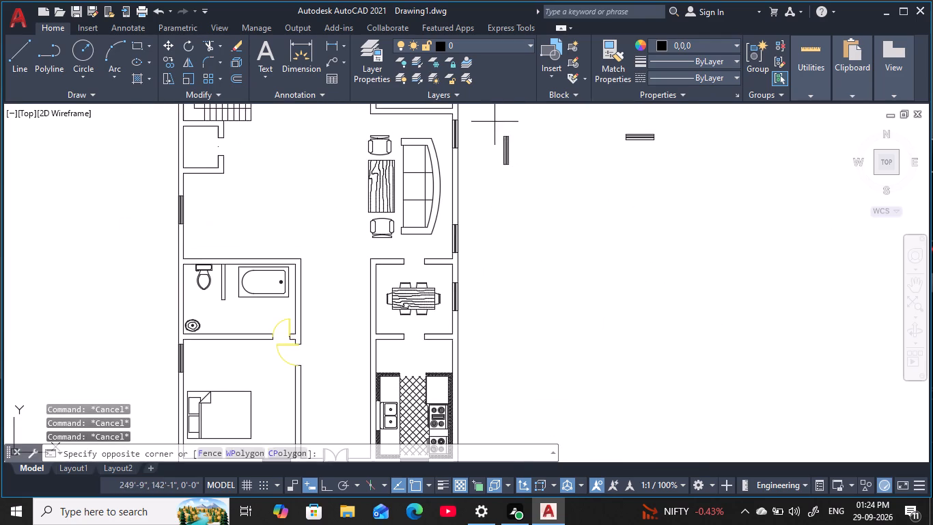
left_click(533, 206)
type("M")
key("space")
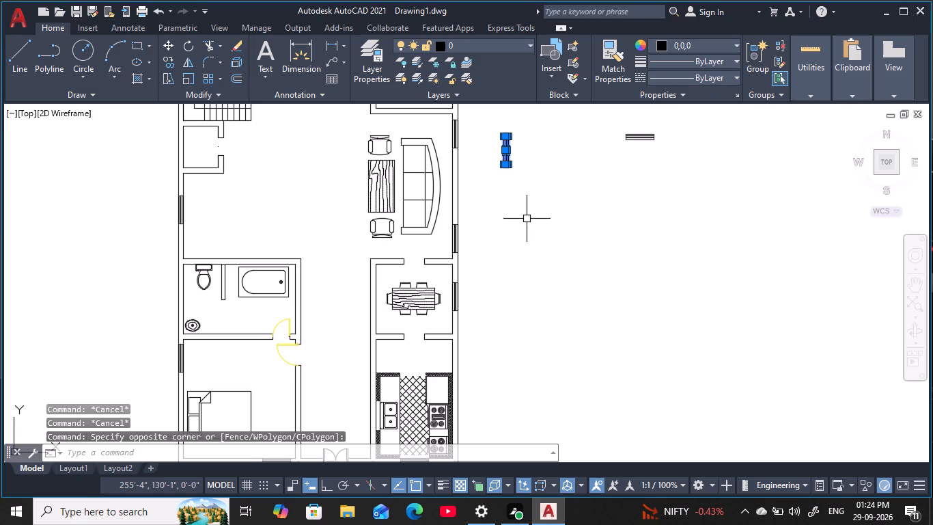
left_click(511, 164)
scroll(445, 371, "up", 1)
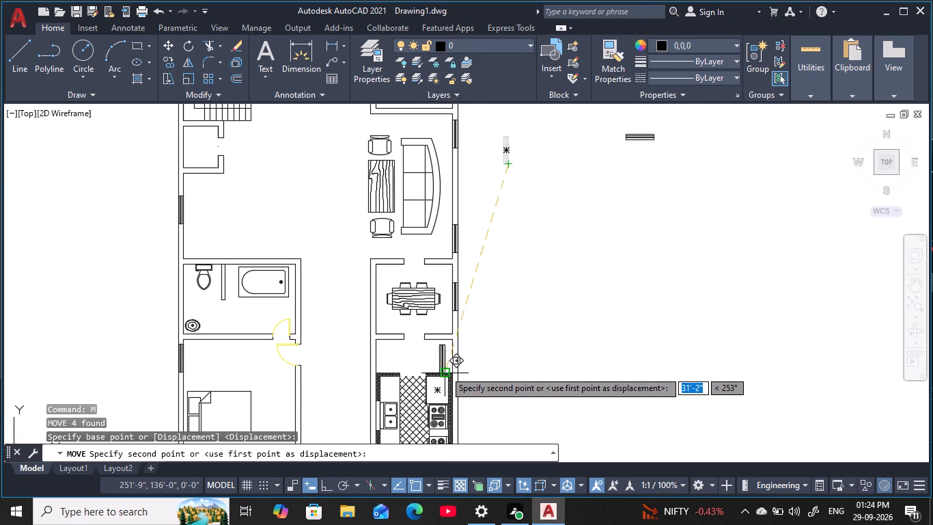
scroll(445, 371, "up", 3)
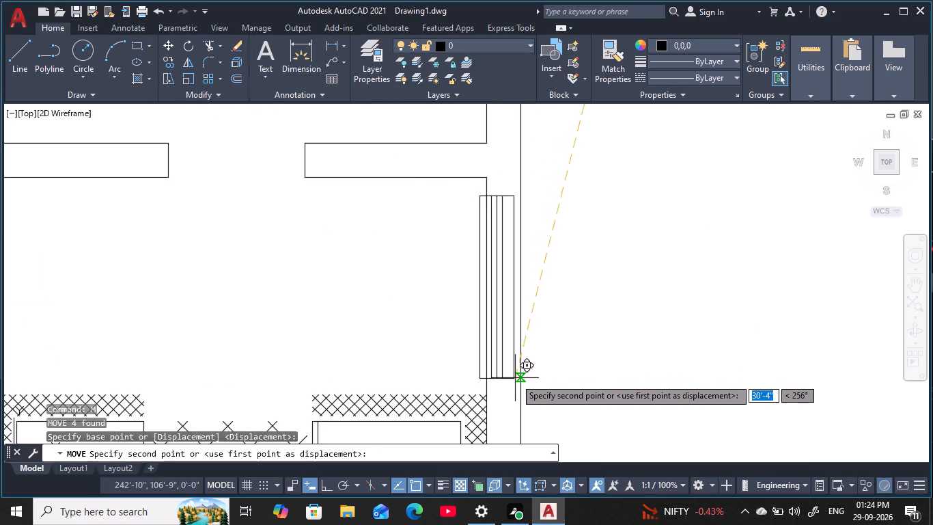
left_click(519, 375)
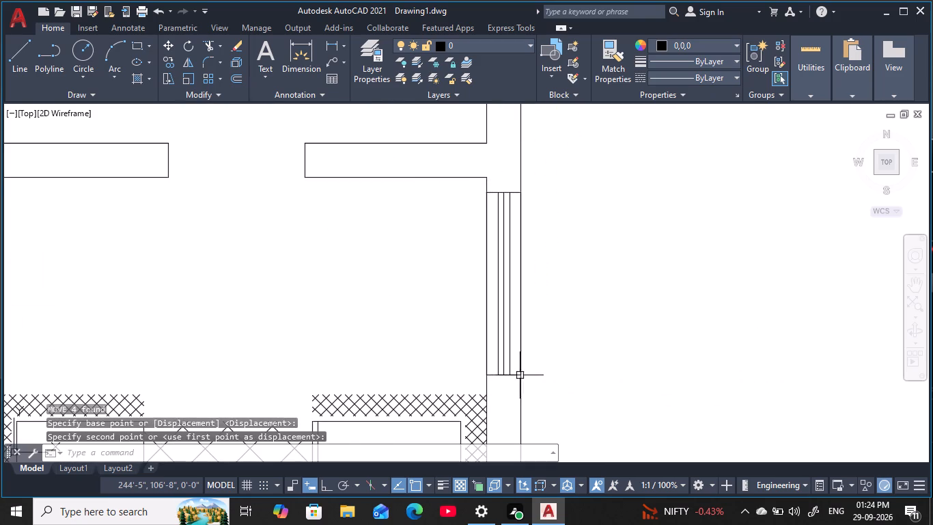
key("Escape")
key("Escape")
scroll(594, 330, "down", 2)
middle_click_drag(594, 330, 609, 305)
key("Escape")
key("Escape")
With Ortho on, draw a 2'6" horizontal line in the open space east of the house, south of the loose horizontal window symbol.
scroll(617, 299, "down", 2)
middle_click_drag(618, 299, 619, 299)
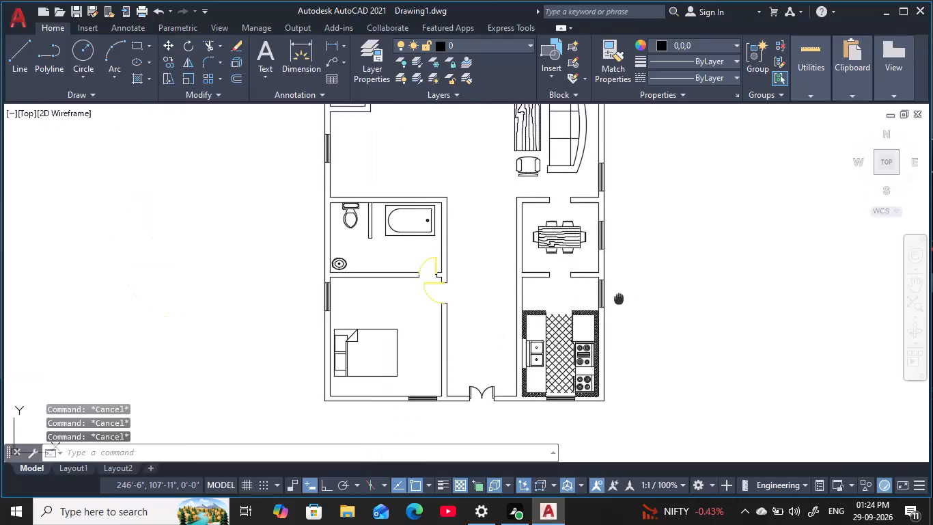
middle_click_drag(619, 299, 617, 353)
key("Escape")
key("Escape")
key("Escape")
key("Escape")
key("Escape")
scroll(632, 329, "down", 1)
middle_click(632, 329)
key("Escape")
key("Escape")
key("Escape")
key("Escape")
key("Escape")
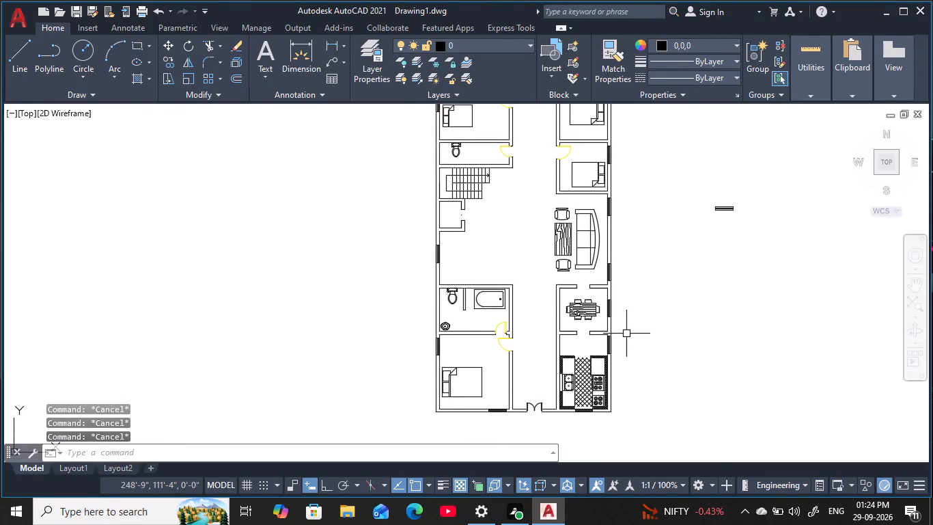
key("Escape")
type("L")
key("space")
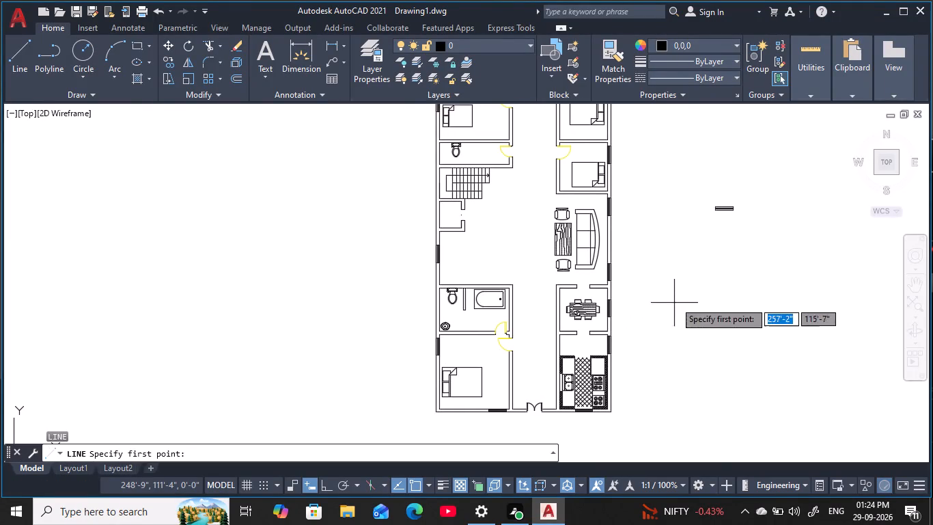
left_click(682, 272)
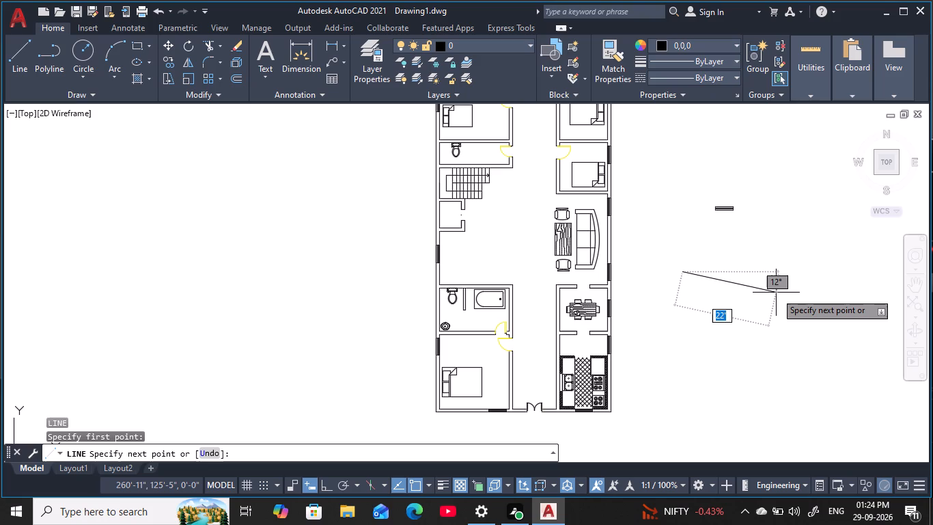
key("F8")
key("2")
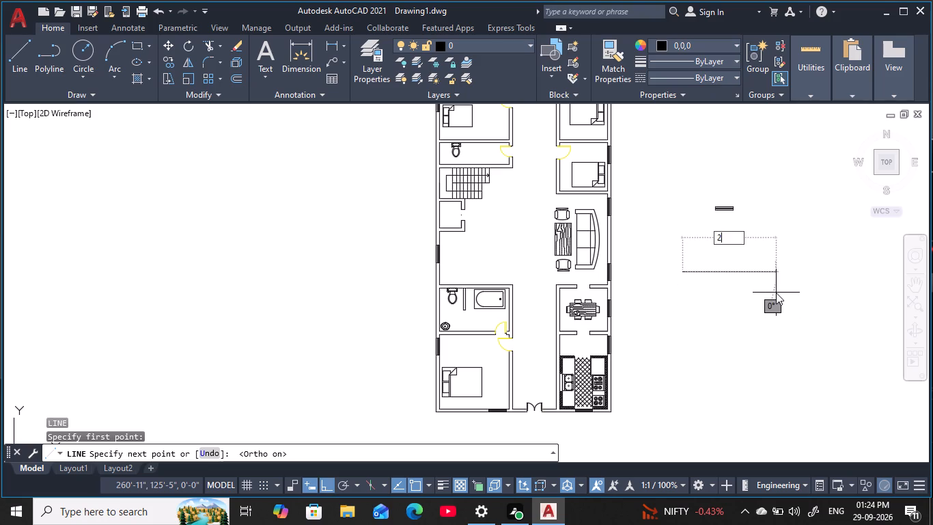
key("apostrophe")
type("6")
key("space")
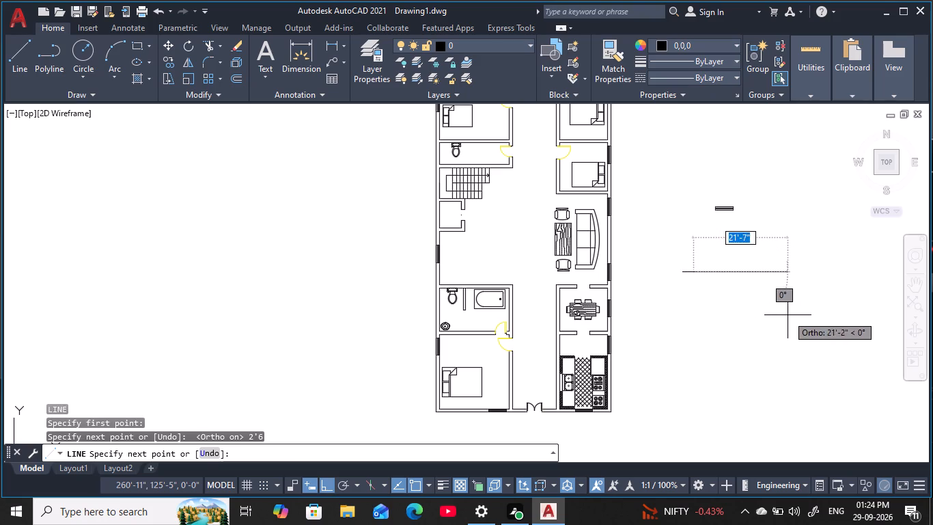
key("space")
Draw a 9" line south from the east end of the 2'6" line, continuing the small outline.
scroll(684, 275, "up", 5)
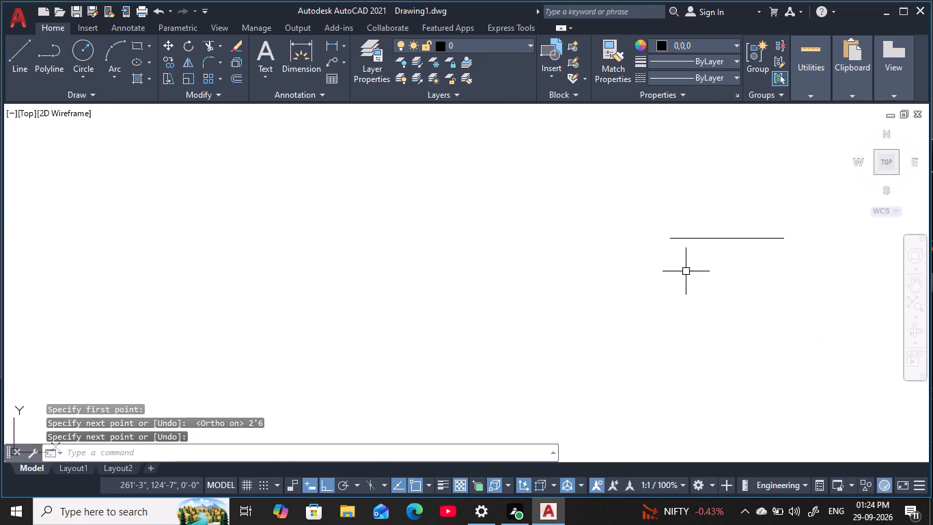
scroll(686, 271, "up", 1)
key("l")
key("space")
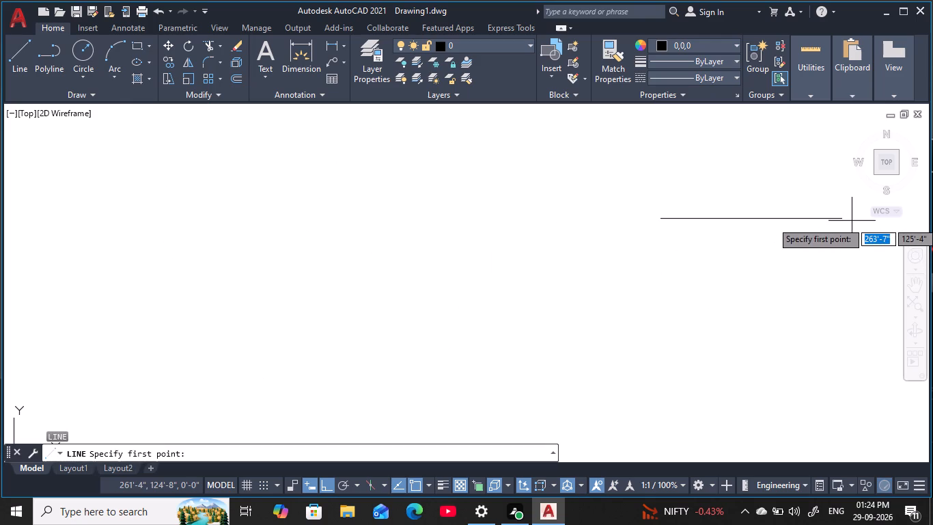
left_click(843, 221)
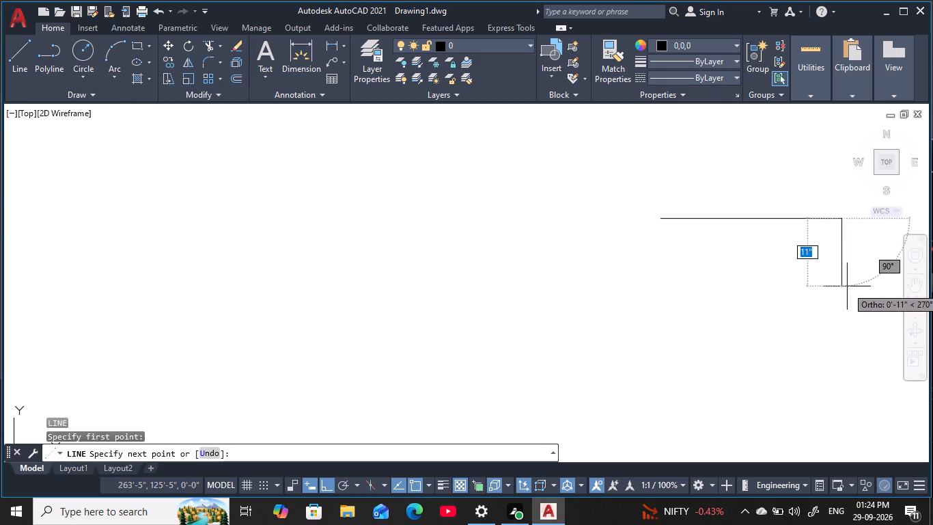
type("9")
key("space")
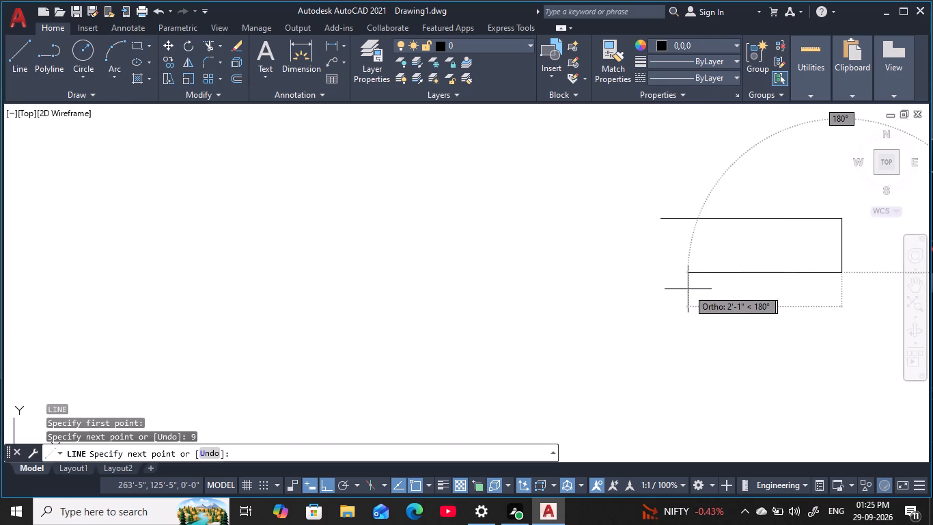
Close the small outline with a 2'6" line west and a 9" line north to the starting corner.
type("2'6")
key("space")
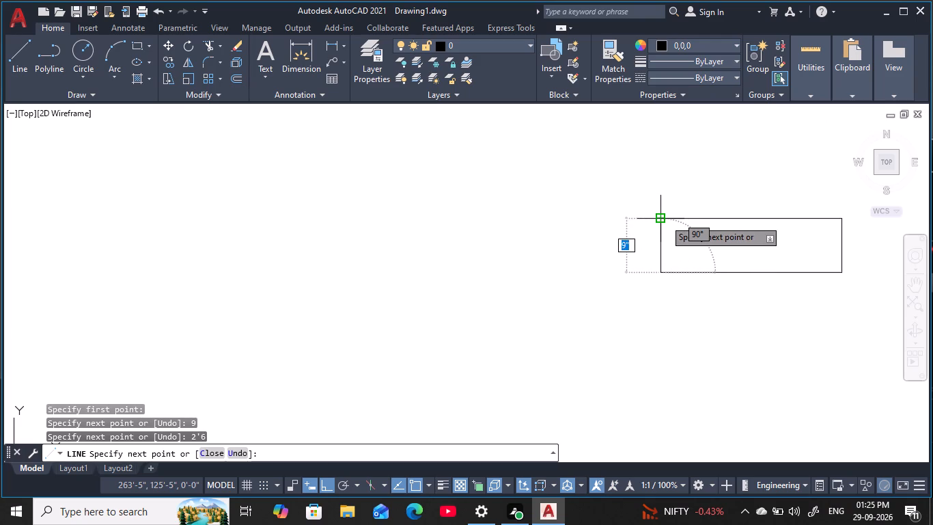
type("9")
key("space")
key("Escape")
key("Escape")
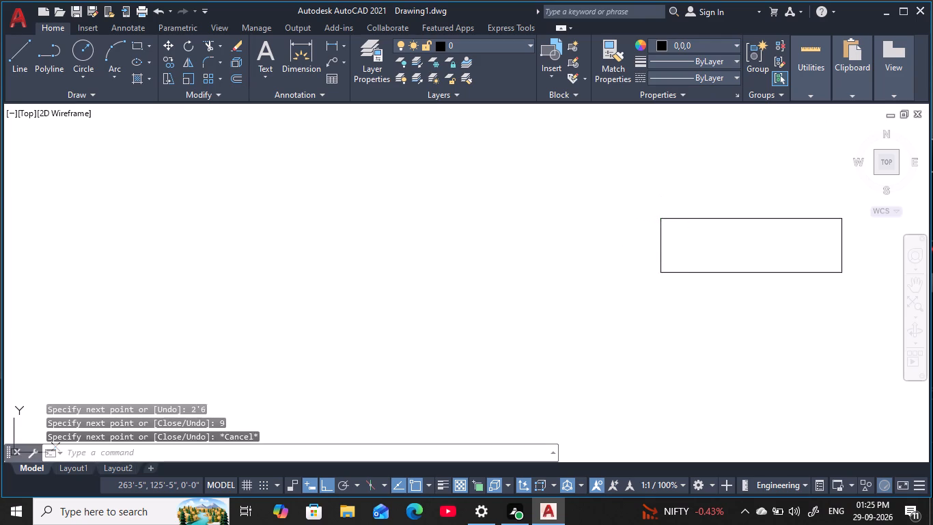
key("Escape")
key("Escape")
scroll(714, 255, "down", 3)
middle_click(714, 256)
key("Escape")
key("Escape")
scroll(714, 256, "up", 3)
key("Escape")
key("Escape")
key("Escape")
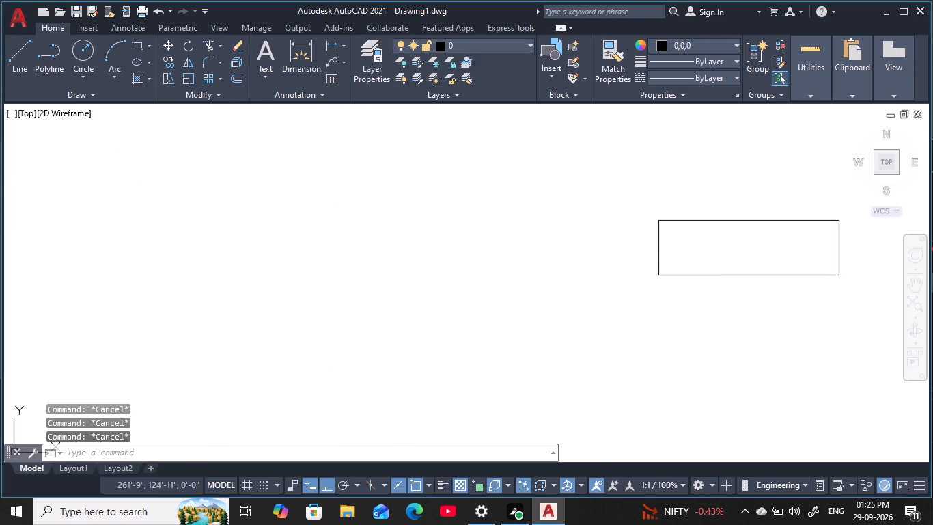
Draw a horizontal centre line across the 2'6" by 9" rectangle between the midpoints of its short sides.
type("L")
key("space")
left_click(654, 250)
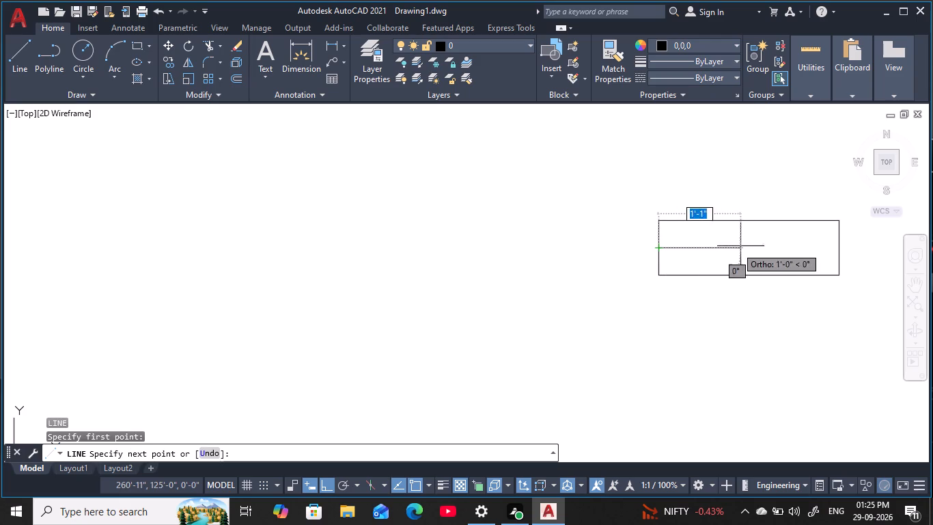
left_click(840, 250)
key("Escape")
key("Escape")
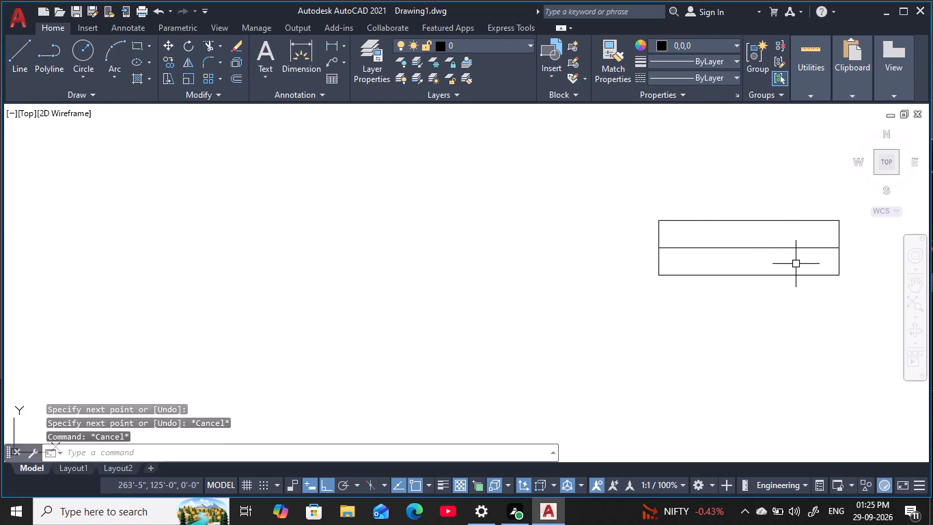
key("Escape")
key("Escape")
key("Escape")
key("Escape")
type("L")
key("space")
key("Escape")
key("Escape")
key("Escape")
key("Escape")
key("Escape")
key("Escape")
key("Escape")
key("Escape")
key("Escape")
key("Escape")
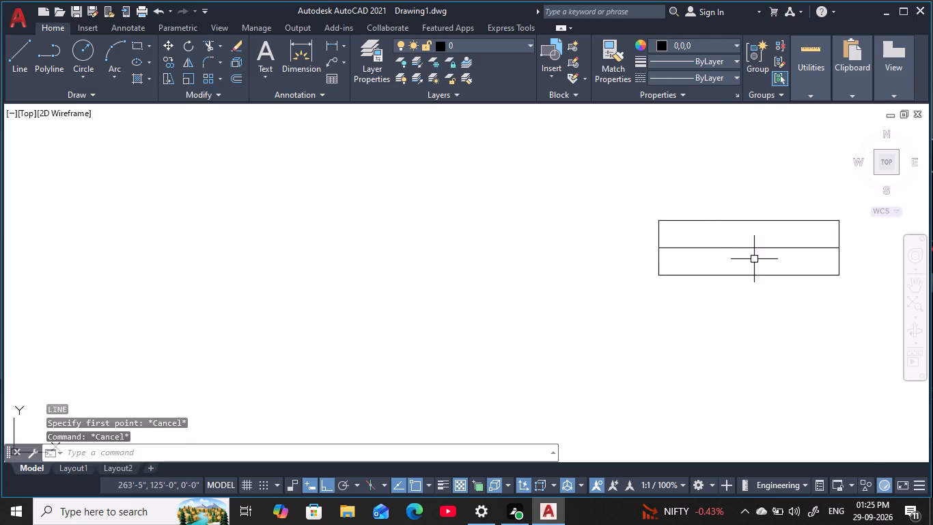
Offset the rectangle's horizontal centre line 2" to both the north and the south.
key("o")
key("space")
type("2")
key("space")
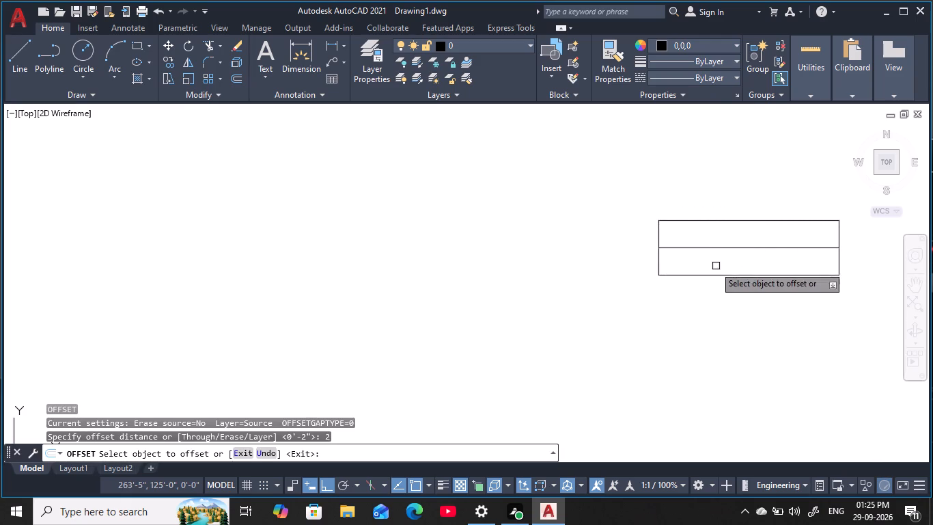
left_click(719, 250)
left_click(716, 232)
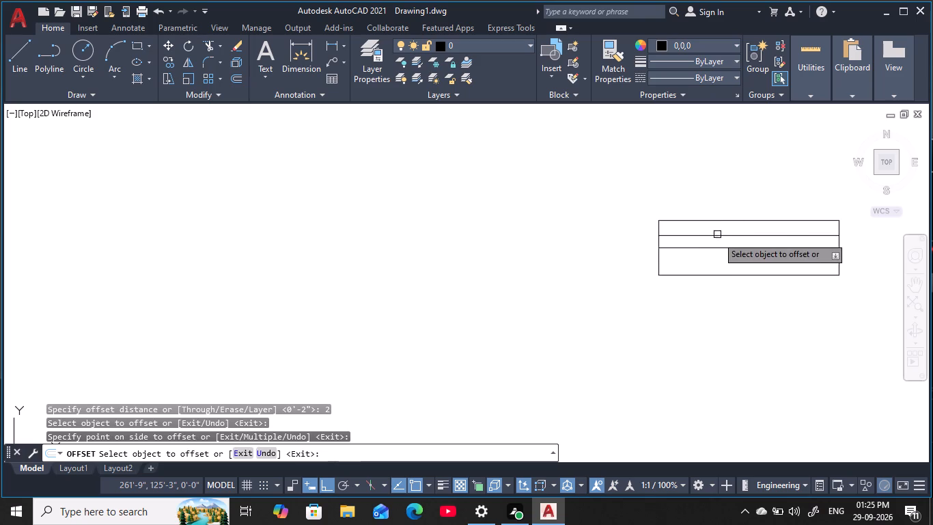
left_click(723, 250)
left_click(723, 271)
key("Escape")
key("Escape")
key("Escape")
key("Escape")
key("Escape")
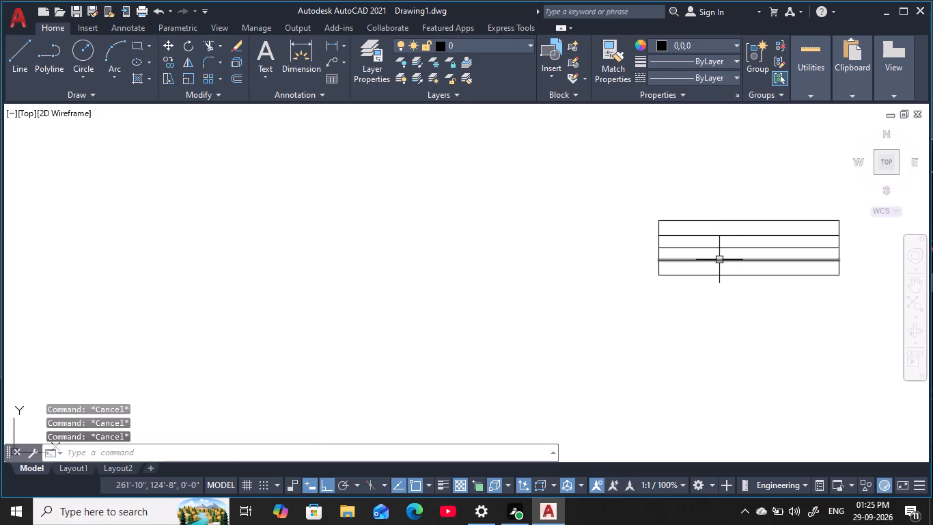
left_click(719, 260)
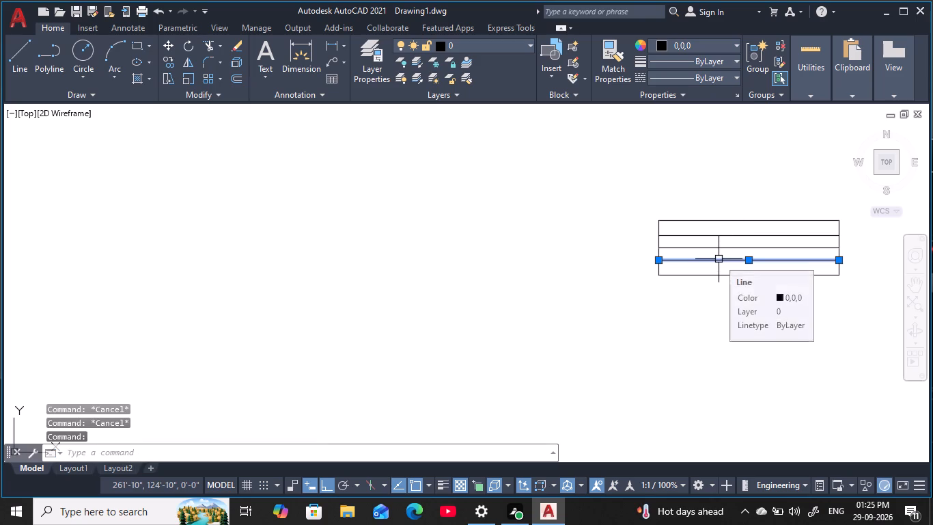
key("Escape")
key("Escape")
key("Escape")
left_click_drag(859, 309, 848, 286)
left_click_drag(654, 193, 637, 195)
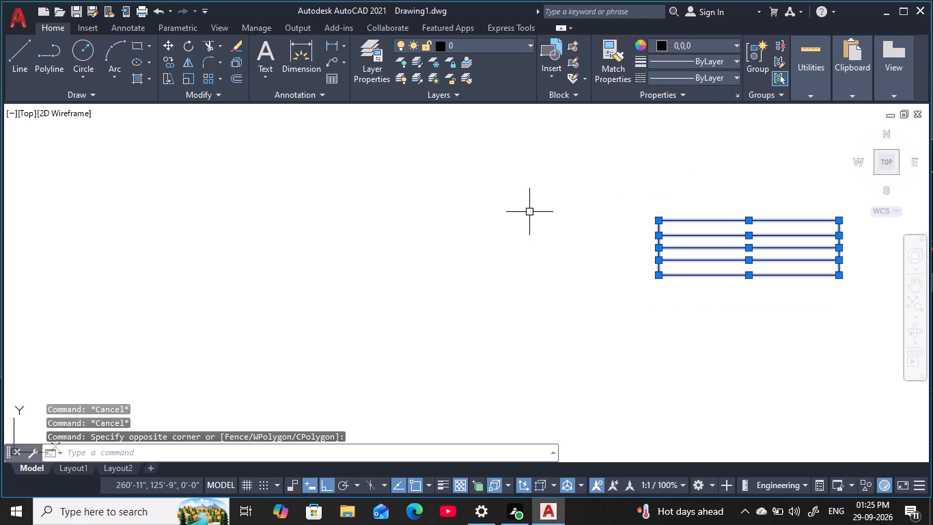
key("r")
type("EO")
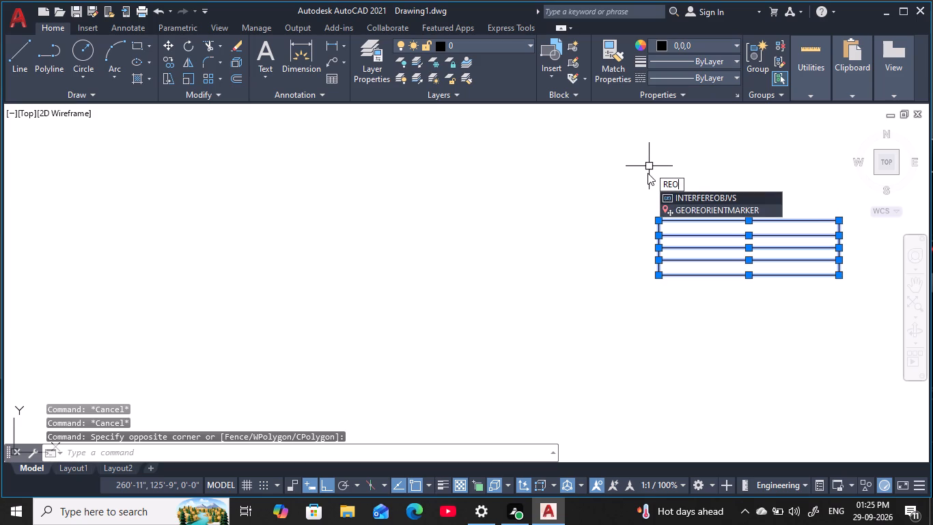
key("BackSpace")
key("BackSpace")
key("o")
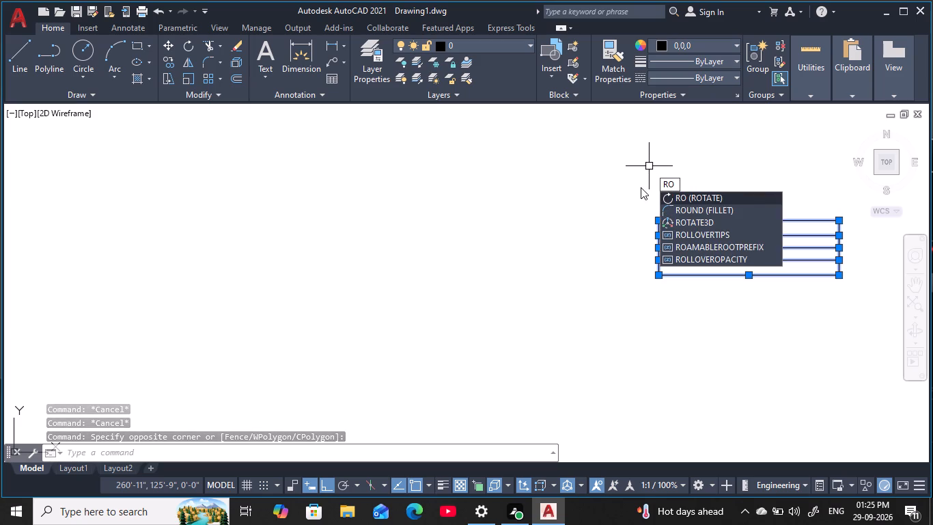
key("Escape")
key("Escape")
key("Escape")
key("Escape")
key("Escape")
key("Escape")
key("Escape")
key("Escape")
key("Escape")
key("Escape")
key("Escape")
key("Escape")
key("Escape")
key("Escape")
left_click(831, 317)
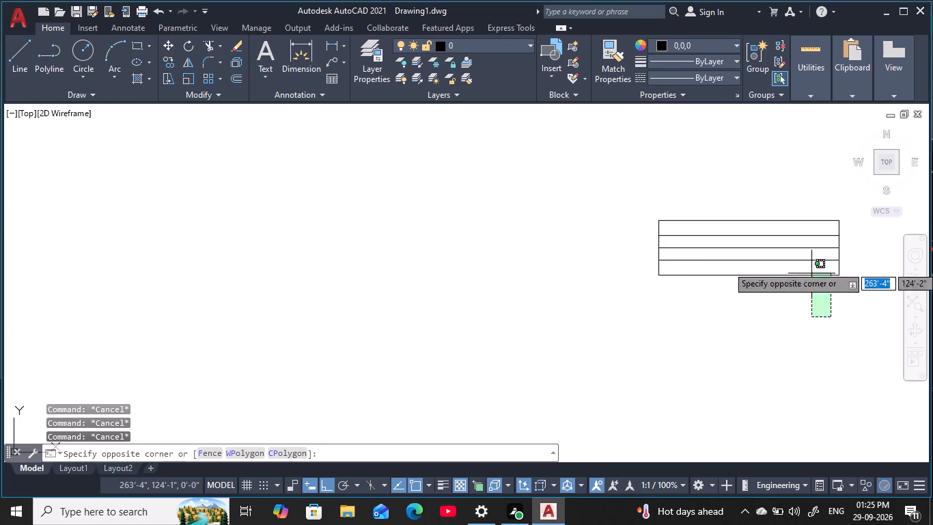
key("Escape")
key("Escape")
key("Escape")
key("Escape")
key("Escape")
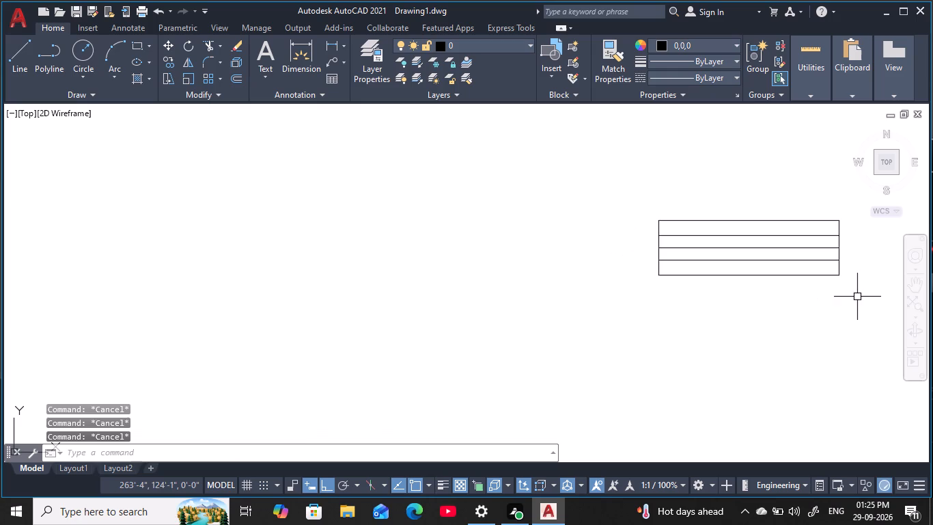
Copy the whole 2'6" window symbol by its centre straight west into the open space just outside the house's east wall.
left_click_drag(858, 295, 850, 288)
left_click(575, 184)
key("c")
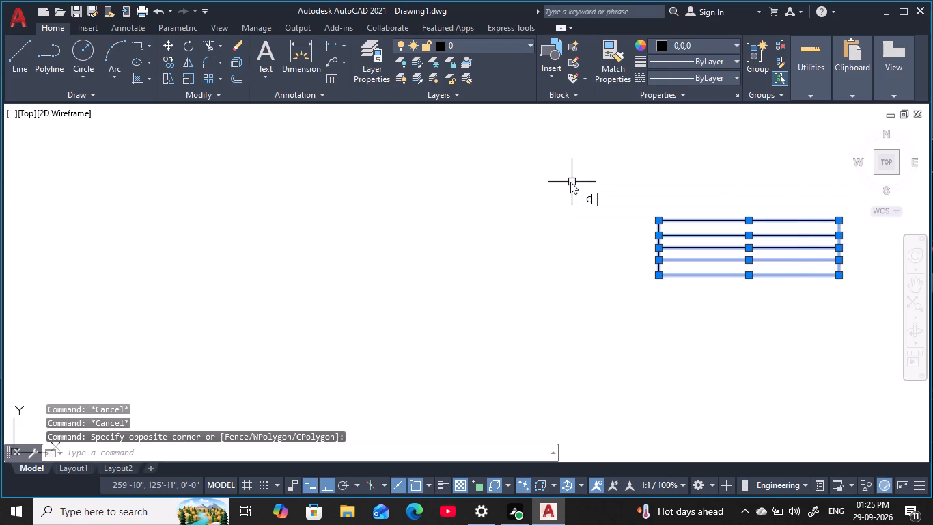
key("o")
key("space")
left_click(760, 232)
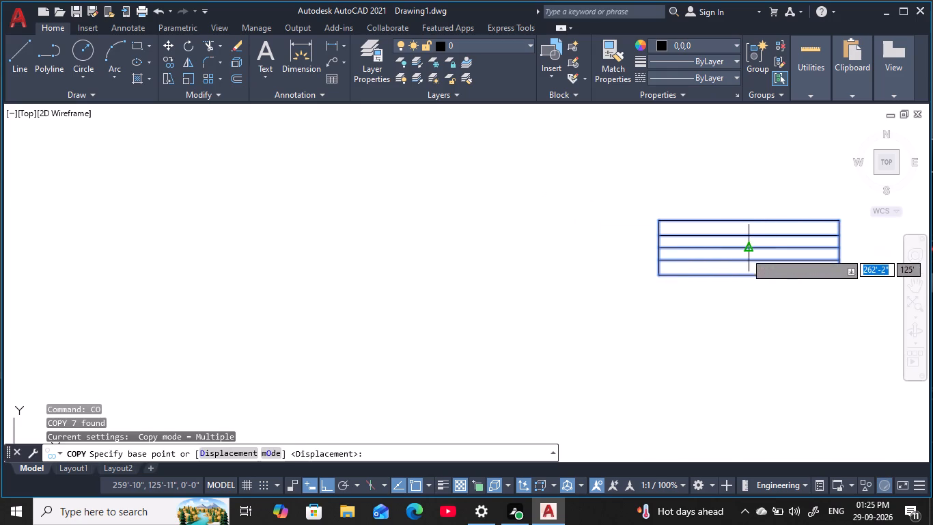
left_click(746, 252)
scroll(309, 264, "down", 4)
middle_click_drag(279, 272, 479, 250)
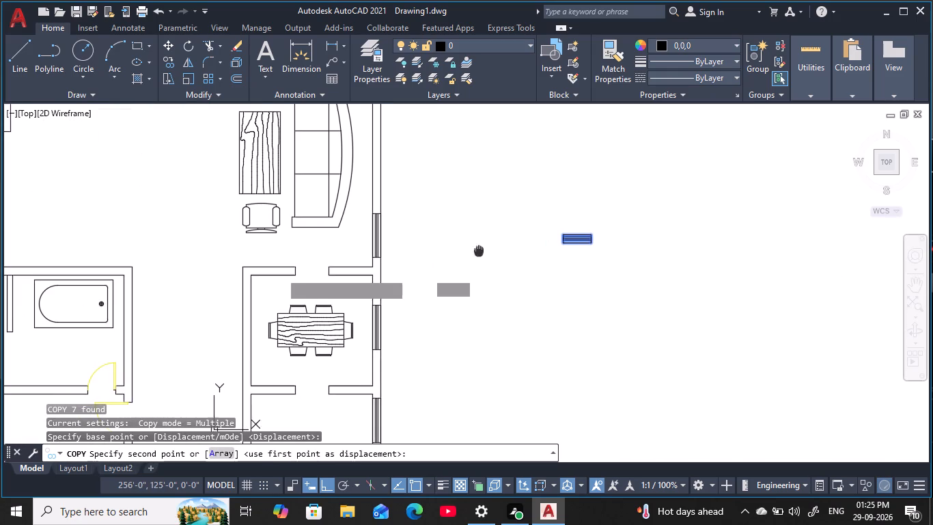
left_click(434, 275)
key("Escape")
key("Escape")
key("Escape")
key("Escape")
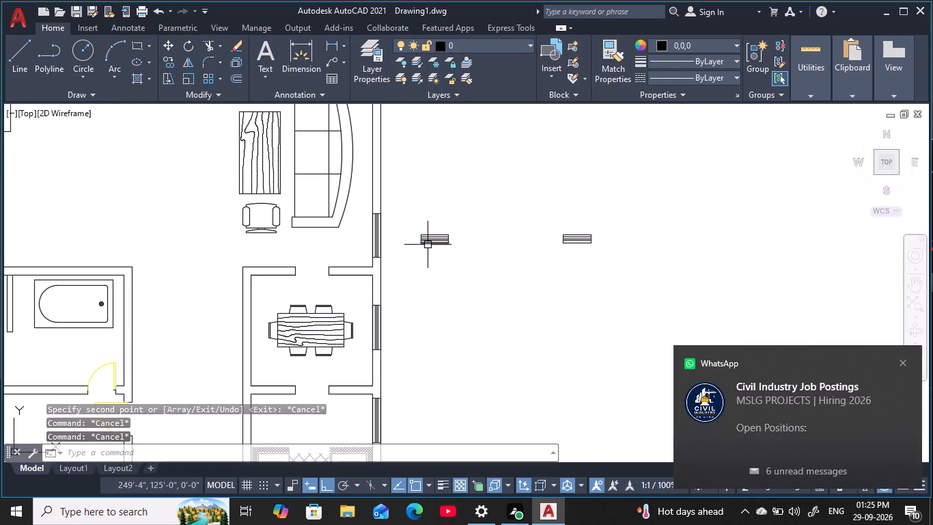
key("Escape")
Rotate the copied 2'6" window symbol 90° about its centre so it stands vertical.
left_click(469, 271)
left_click(410, 206)
type("RO")
key("space")
left_click(436, 240)
left_click(432, 188)
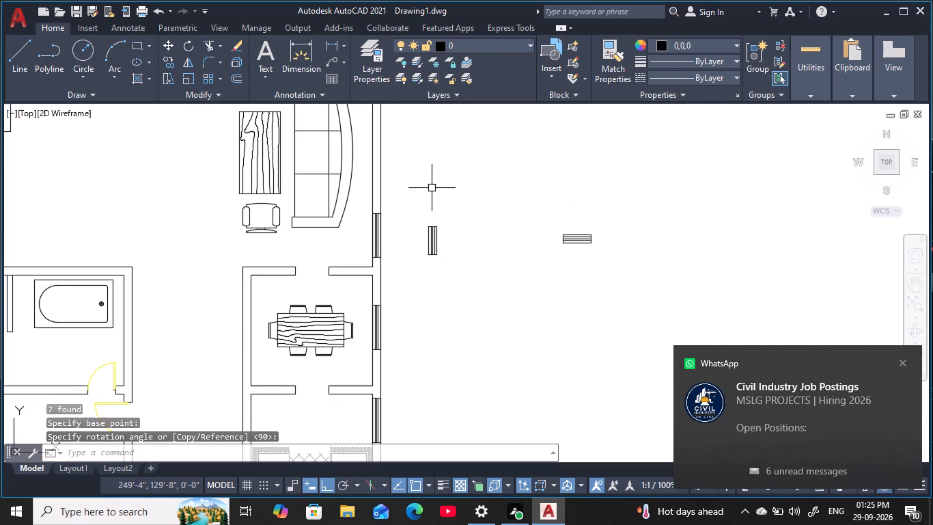
With Ortho off, copy the vertical 2'6" symbol by its north-west corner onto the west wall's outer face beside the bathroom's washbasin.
left_click_drag(453, 306, 442, 288)
left_click(409, 206)
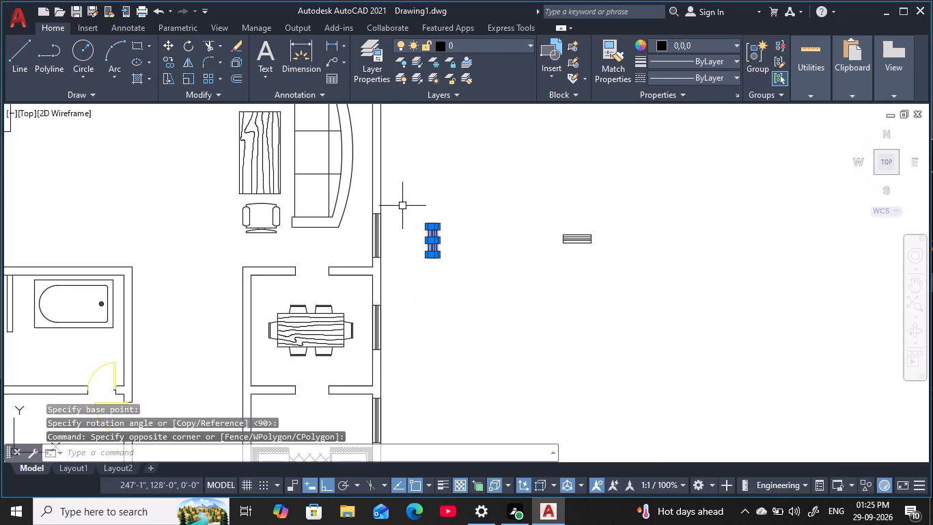
type("CO")
key("space")
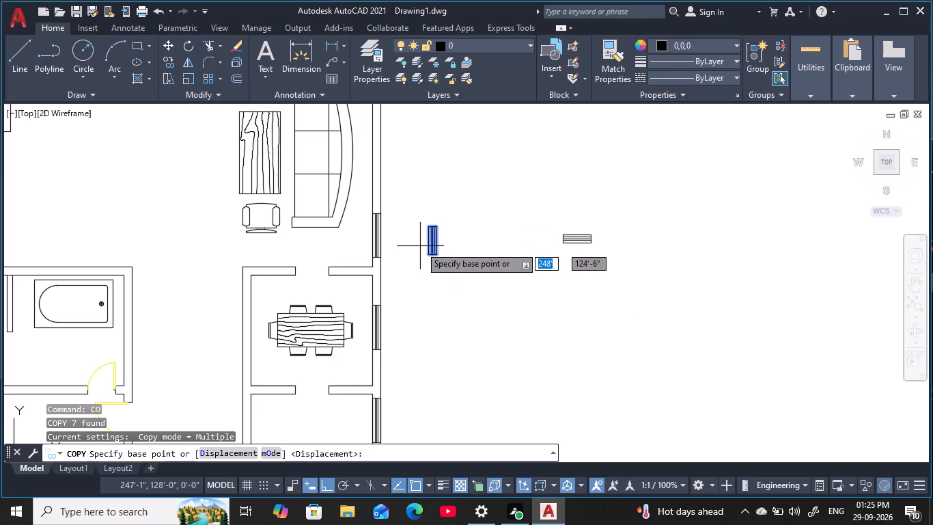
scroll(422, 224, "up", 4)
left_click(451, 251)
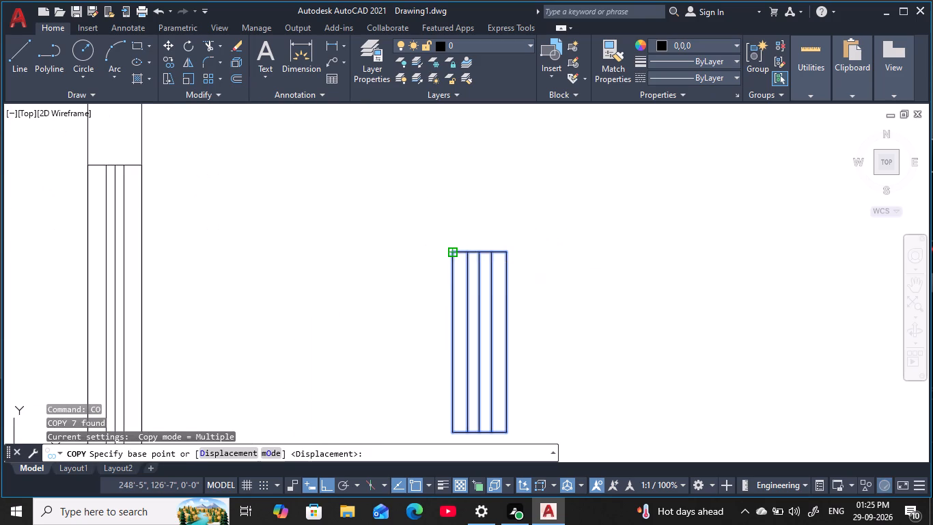
key("F8")
scroll(431, 240, "down", 3)
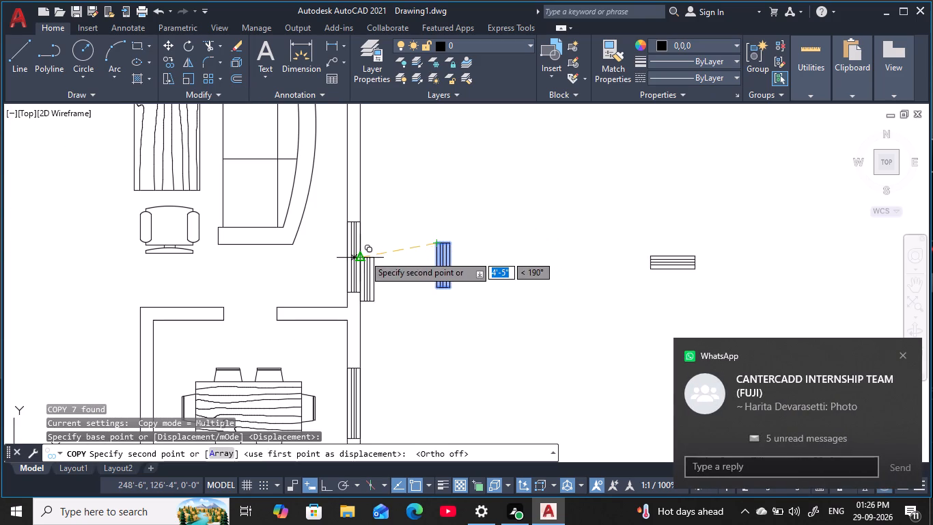
middle_click_drag(275, 291, 380, 282)
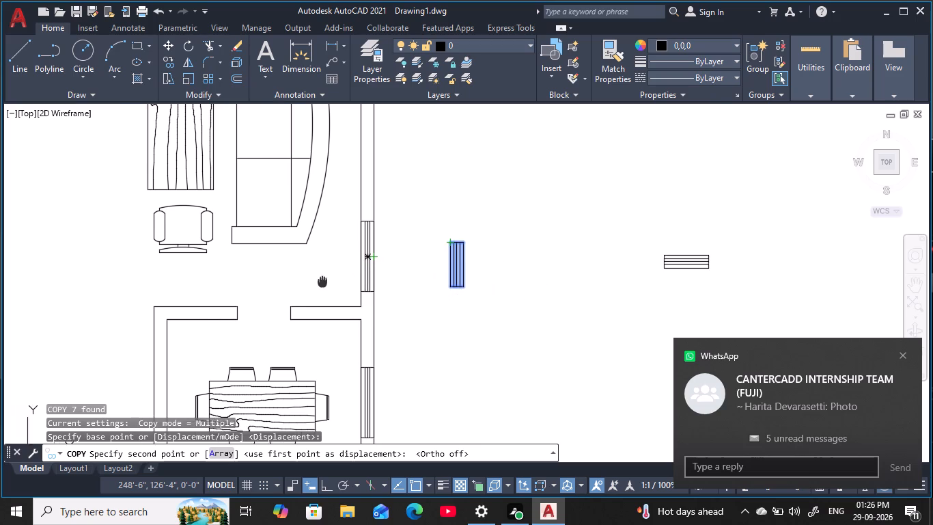
middle_click_drag(380, 282, 902, 269)
scroll(843, 271, "down", 2)
middle_click_drag(571, 343, 563, 320)
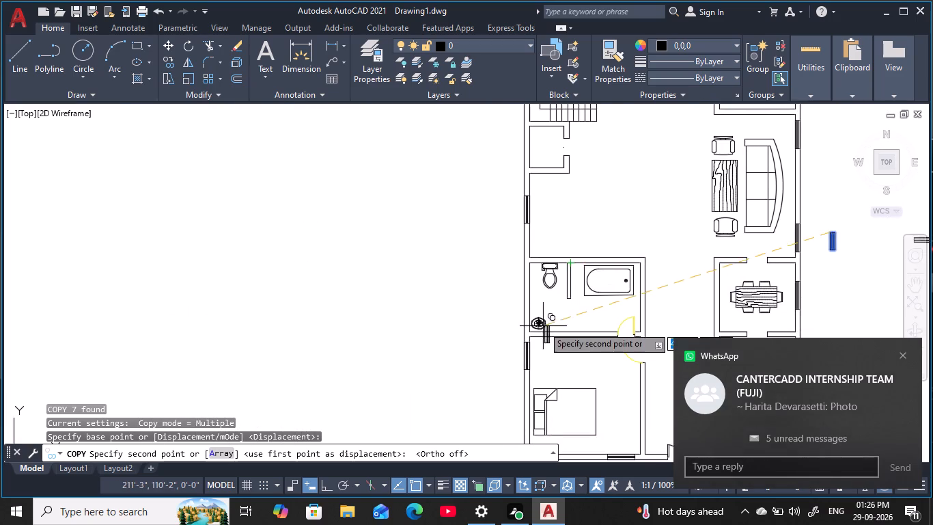
scroll(536, 321, "up", 4)
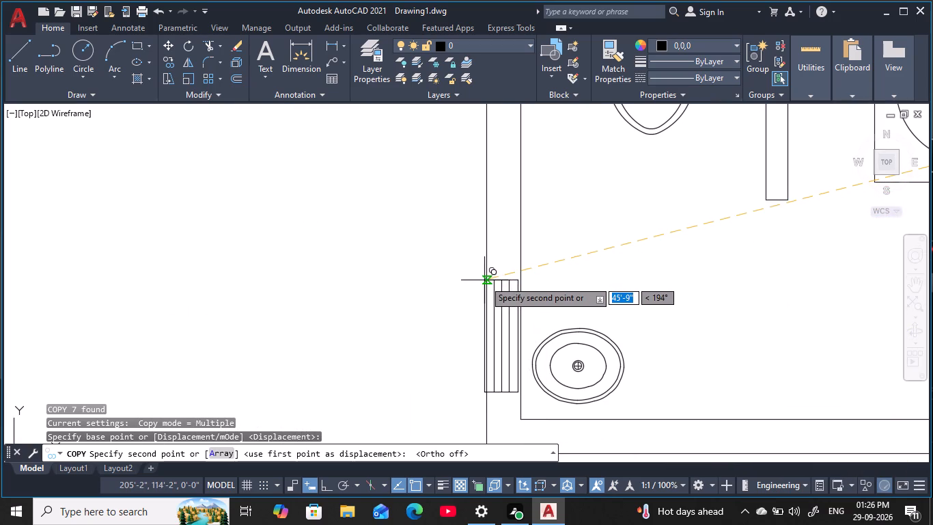
left_click(486, 282)
Place another copy on the west wall's outer face in the toilet room just north of the staircase.
scroll(586, 256, "down", 3)
middle_click_drag(586, 256, 410, 286)
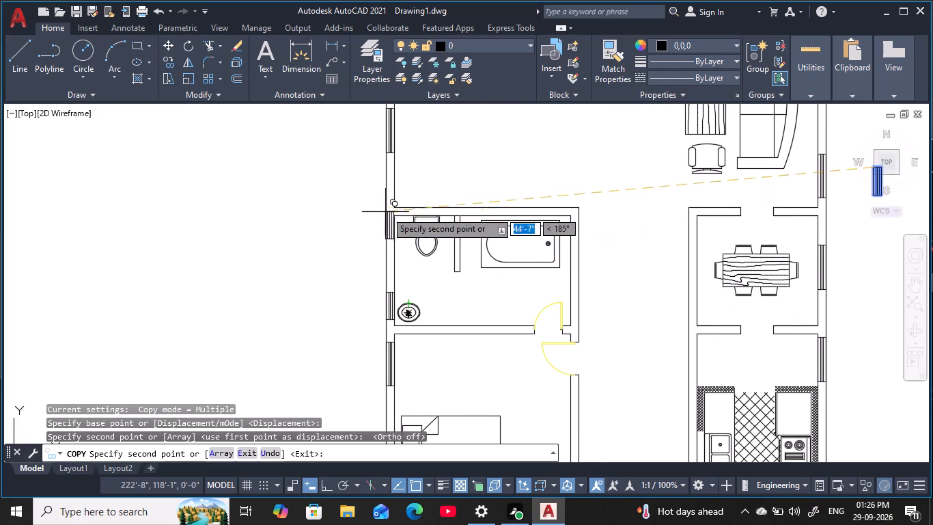
middle_click_drag(386, 210, 399, 390)
middle_click_drag(397, 146, 410, 284)
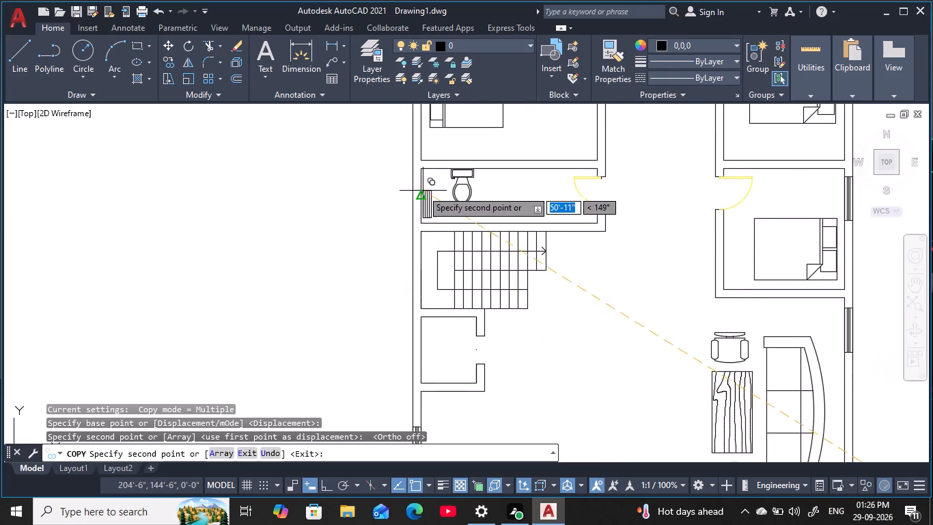
scroll(420, 187, "up", 4)
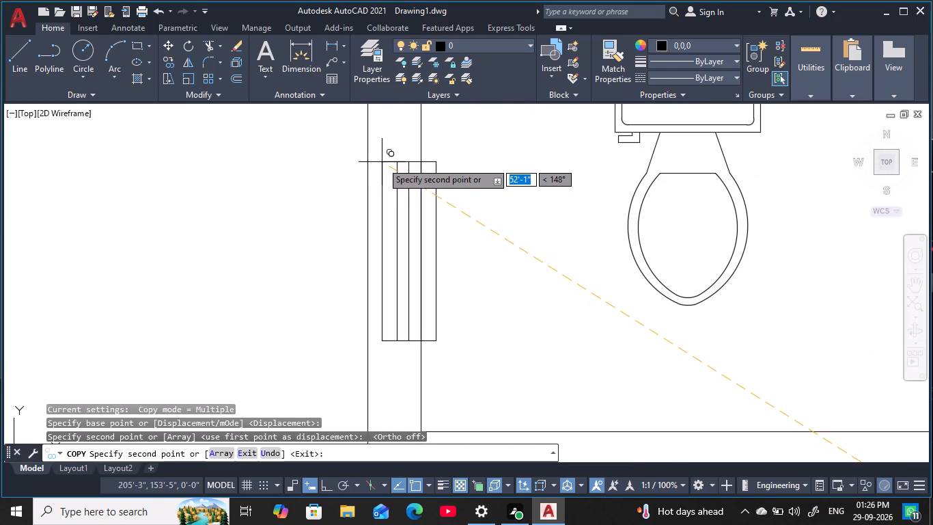
left_click(370, 161)
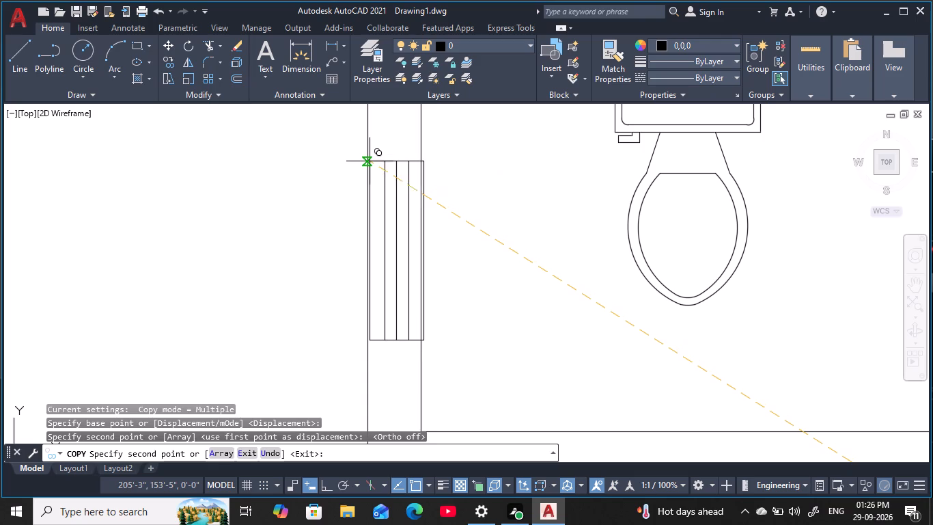
Place another copy of the vertical 2'6" window symbol on the west wall's outer face in the northernmost toilet room.
scroll(406, 166, "down", 3)
middle_click_drag(406, 167, 411, 258)
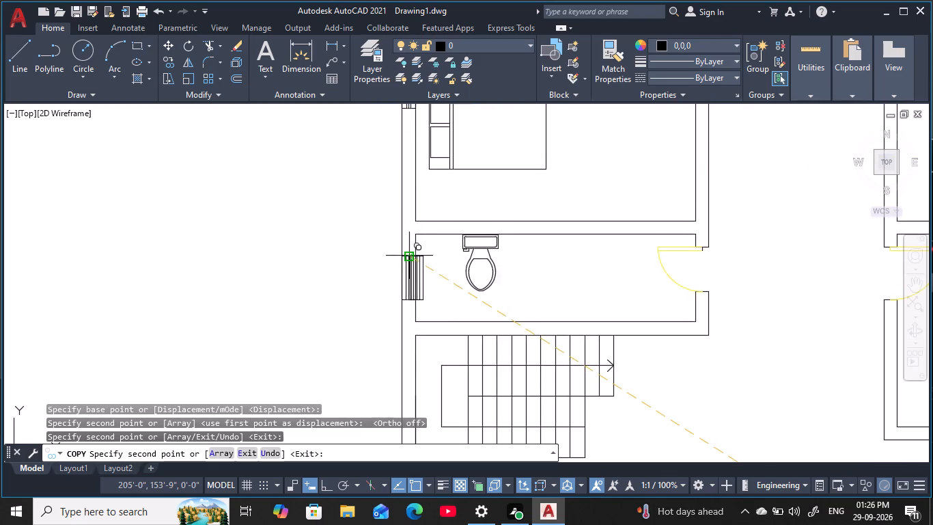
middle_click_drag(403, 249, 397, 355)
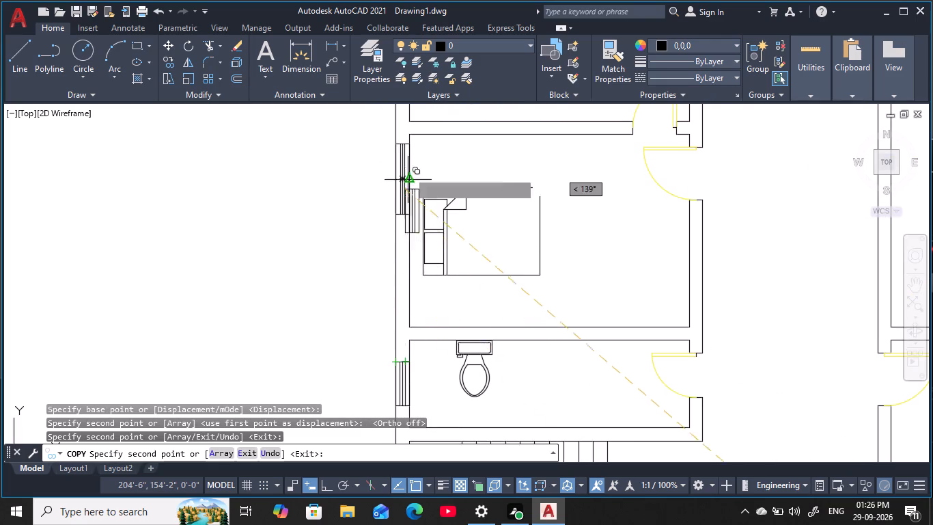
middle_click_drag(404, 145, 442, 338)
scroll(437, 264, "up", 2)
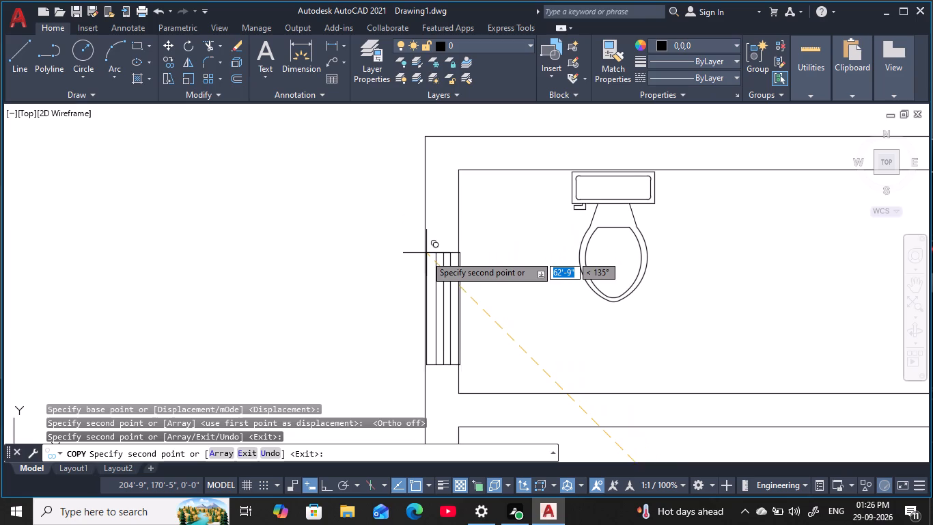
left_click(424, 213)
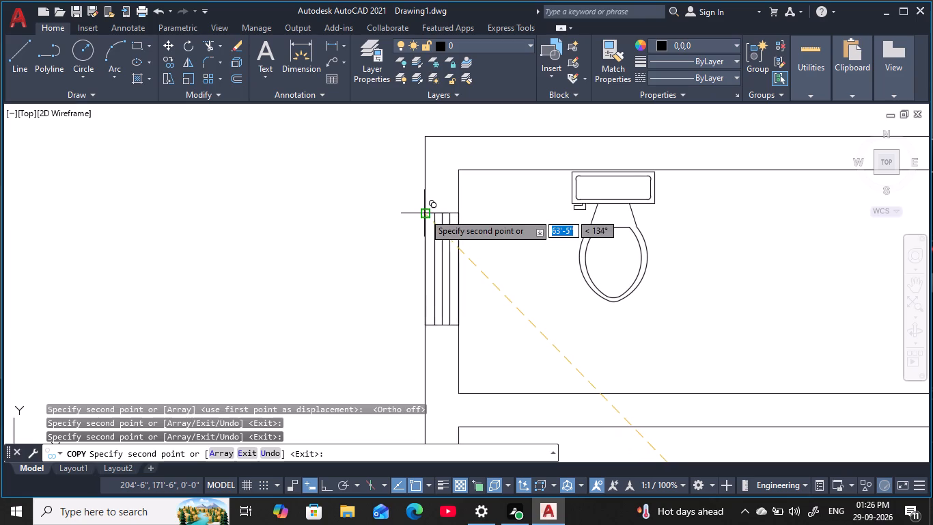
scroll(453, 268, "down", 2)
middle_click_drag(454, 268, 437, 189)
key("Escape")
key("Escape")
key("Escape")
key("Escape")
Erase the three spare window symbols lying in the open space east of the house.
middle_click_drag(568, 304, 486, 238)
scroll(456, 237, "down", 4)
key("Escape")
key("Escape")
key("Escape")
middle_click_drag(505, 334, 498, 290)
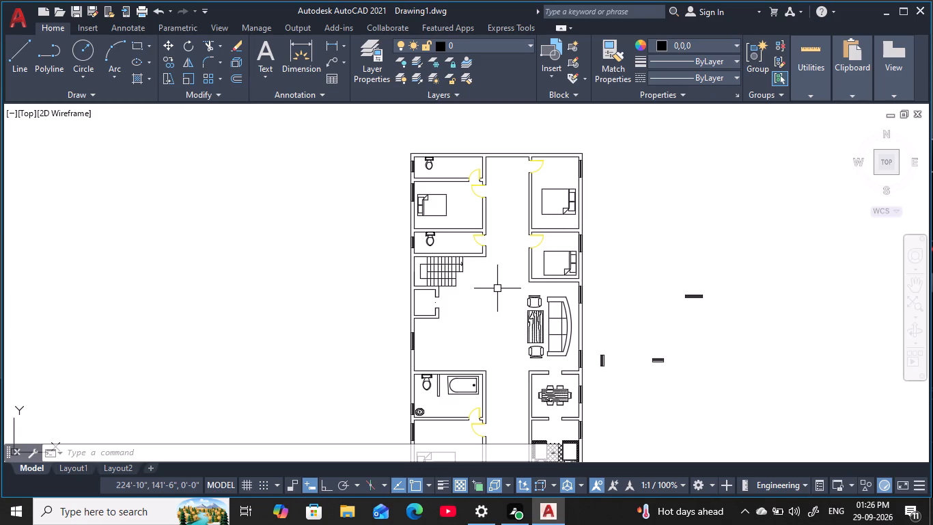
key("Escape")
key("Escape")
key("Escape")
key("Escape")
key("Escape")
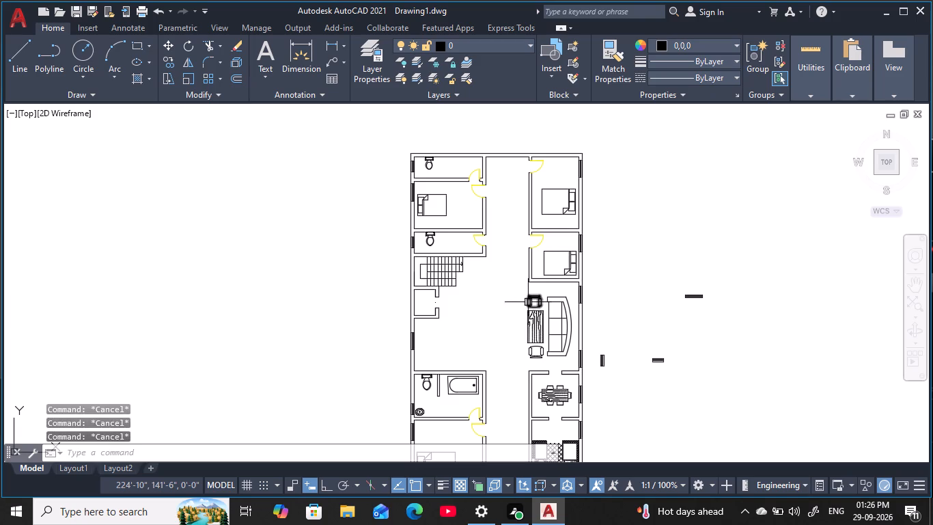
key("Escape")
key("Escape")
key("Escape")
key("Escape")
left_click(677, 387)
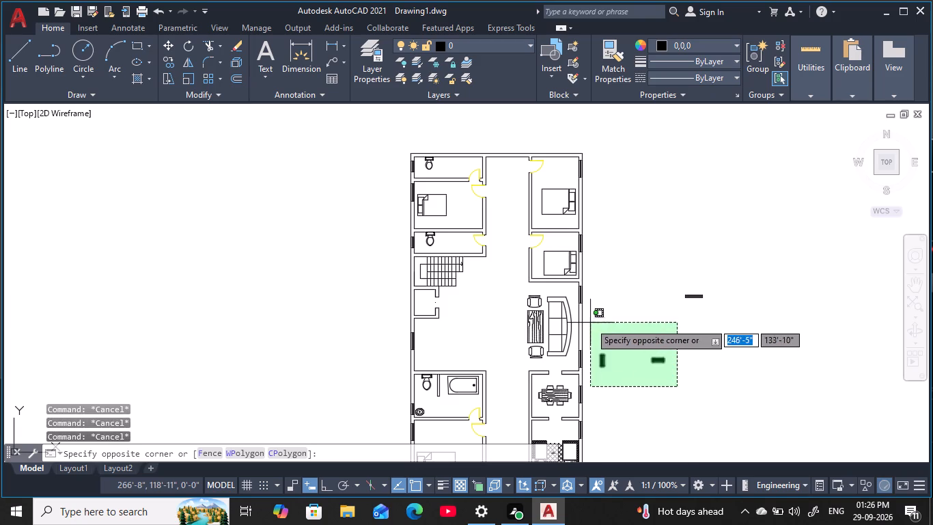
left_click(590, 323)
key("Delete")
left_click_drag(723, 336, 723, 329)
left_click(665, 260)
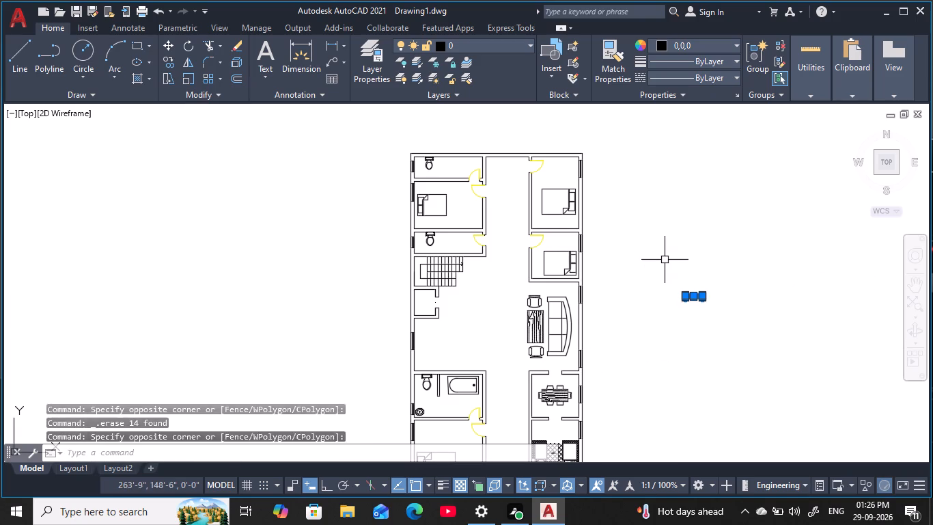
key("Delete")
Draw a slanted single-segment reference line in the corridor just east of the bathroom door.
scroll(519, 289, "up", 1)
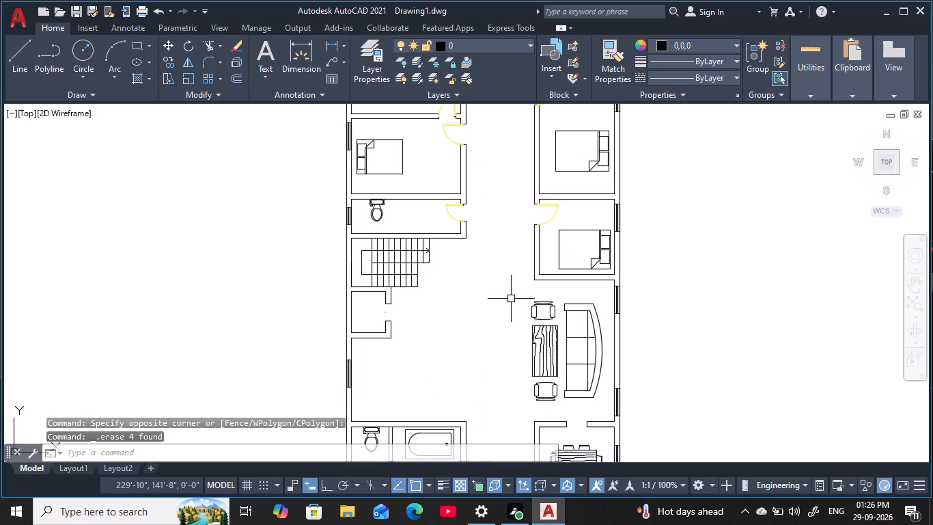
middle_click_drag(492, 356, 518, 297)
scroll(525, 295, "down", 1)
middle_click_drag(512, 267, 525, 289)
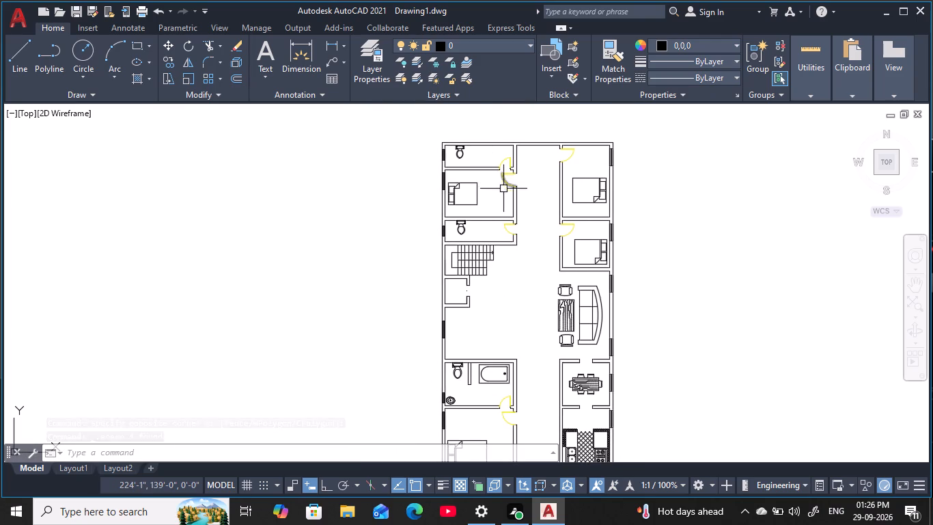
middle_click_drag(515, 304, 515, 176)
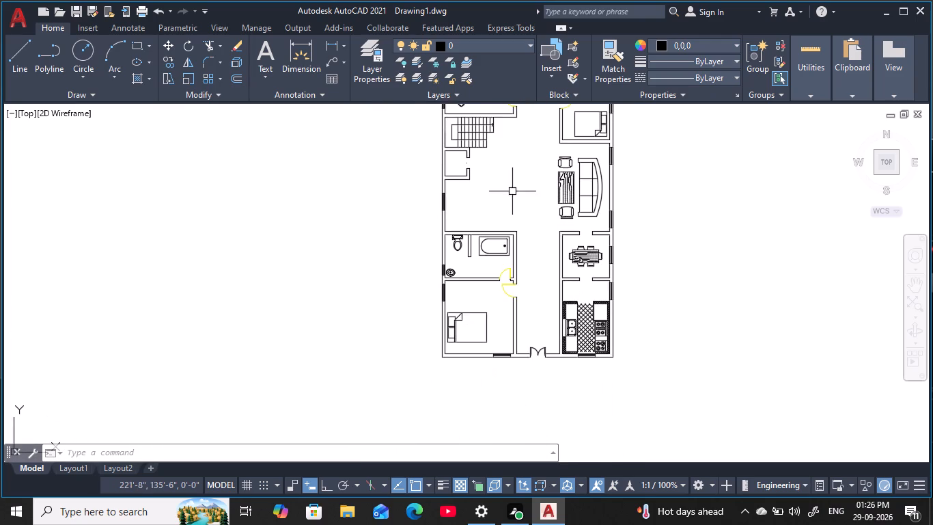
scroll(519, 312, "up", 4)
middle_click_drag(513, 241, 511, 294)
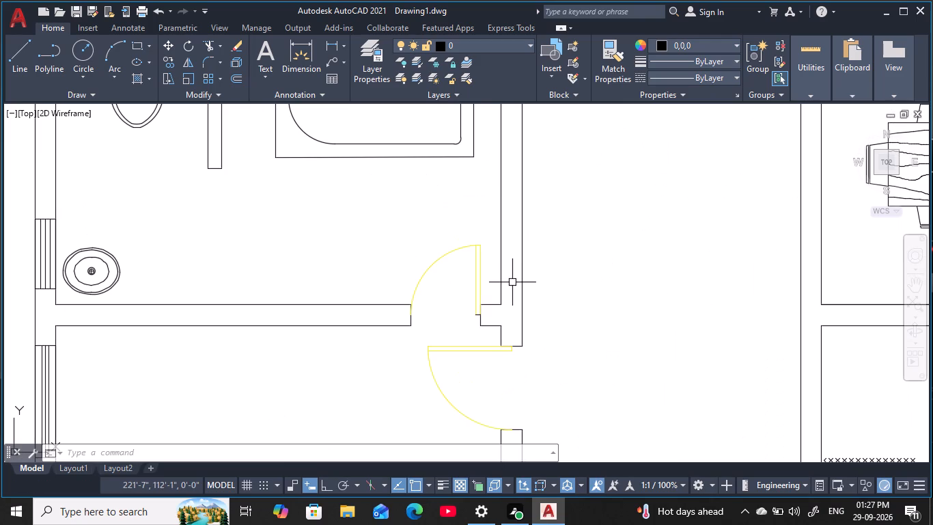
type("L")
key("space")
left_click(612, 204)
left_click(640, 325)
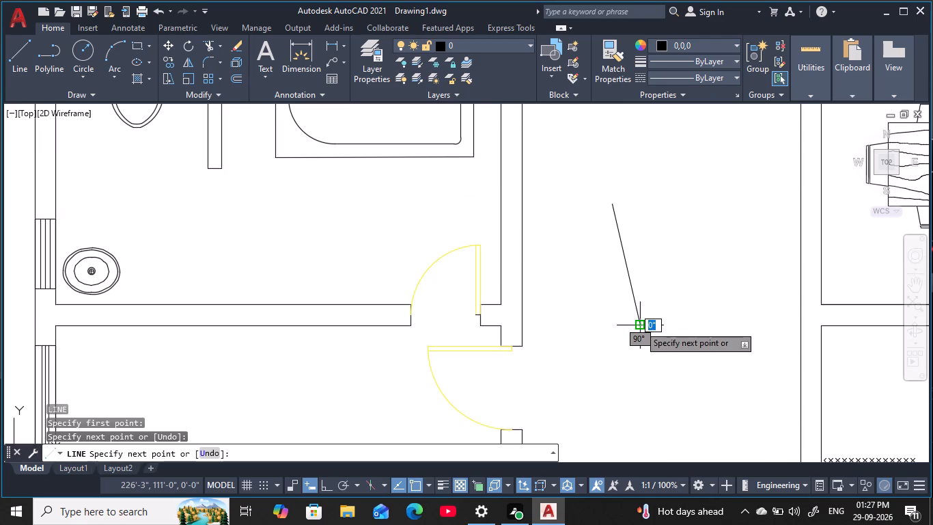
key("space")
key("Escape")
key("Escape")
key("Escape")
key("Escape")
key("Escape")
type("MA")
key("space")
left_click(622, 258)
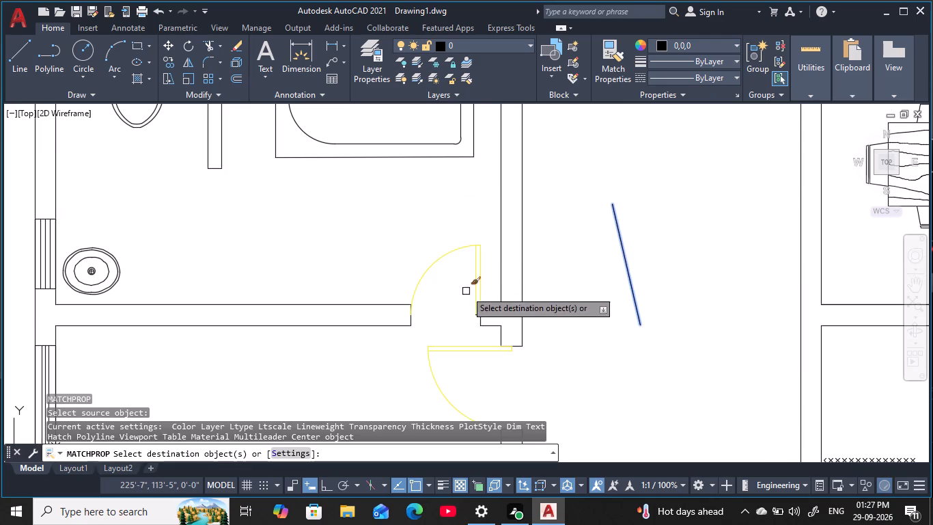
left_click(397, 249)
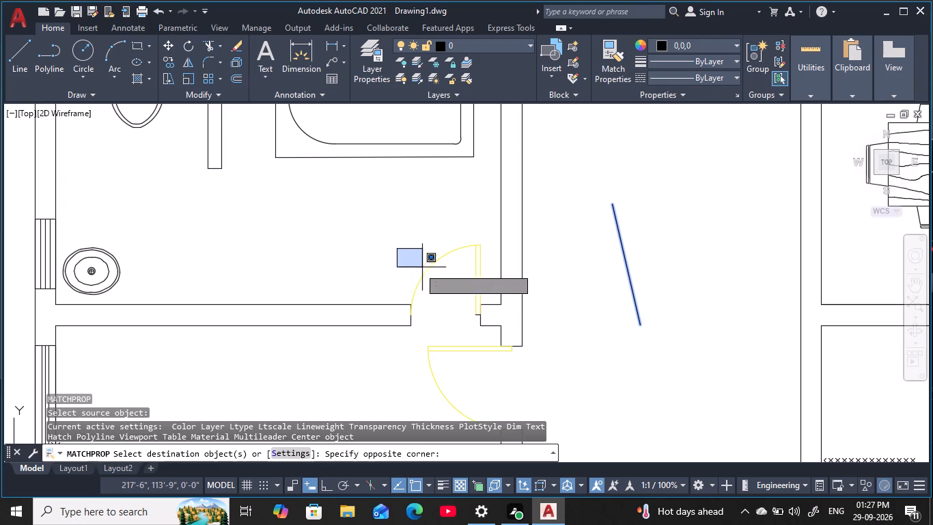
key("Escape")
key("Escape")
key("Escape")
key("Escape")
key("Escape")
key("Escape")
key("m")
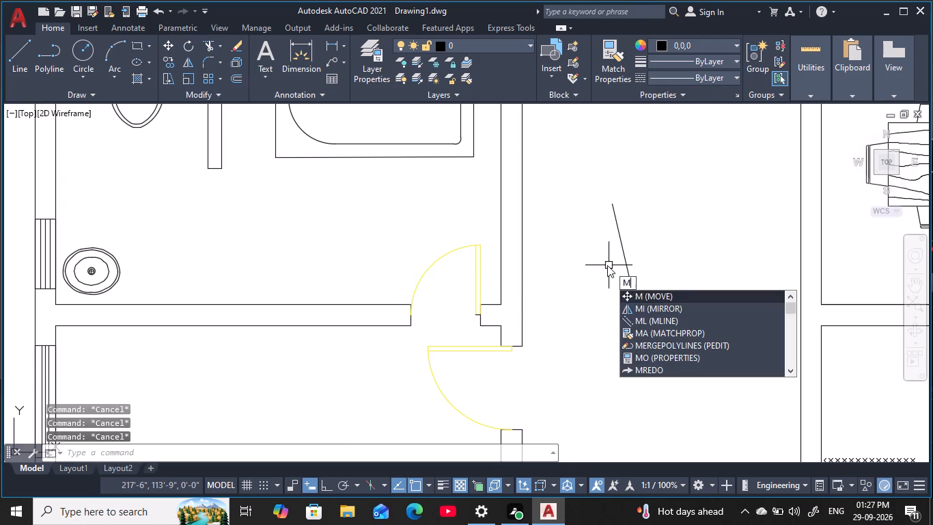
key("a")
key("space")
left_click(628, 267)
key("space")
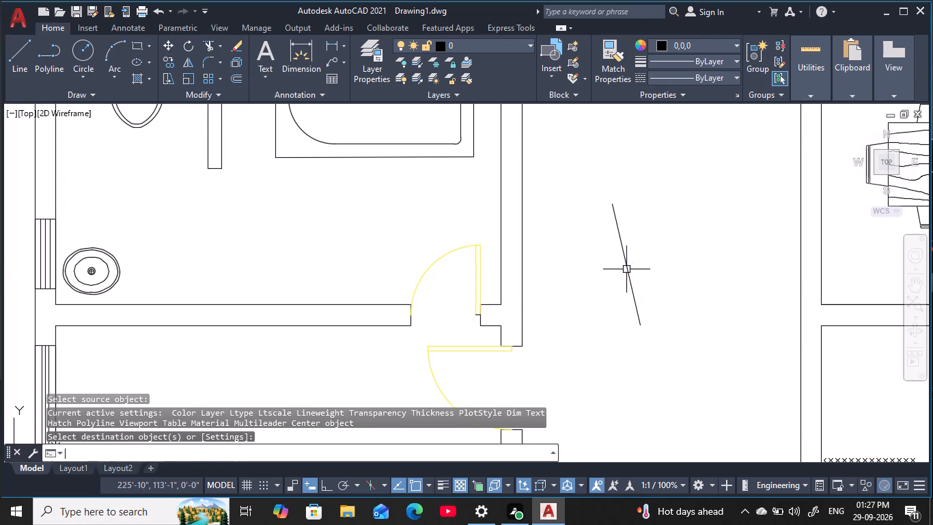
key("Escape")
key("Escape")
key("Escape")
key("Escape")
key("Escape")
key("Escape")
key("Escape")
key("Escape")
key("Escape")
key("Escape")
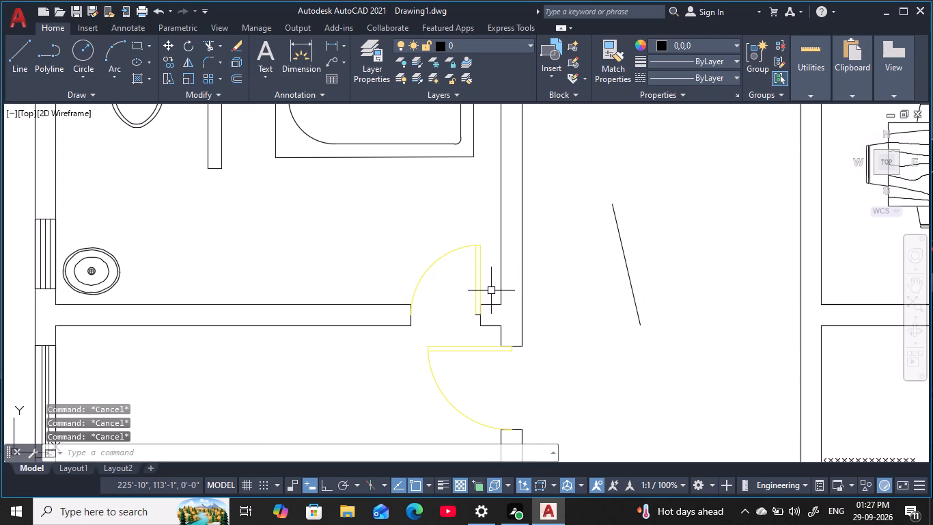
Match the slanted reference line's properties onto the yellow leaf and swing arc of the bathroom door.
type("MA")
key("space")
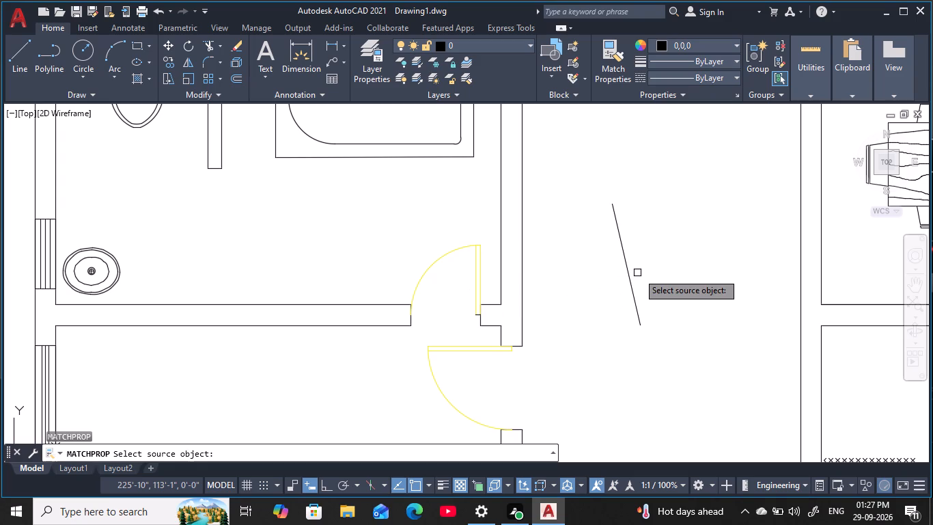
left_click(628, 278)
left_click(486, 288)
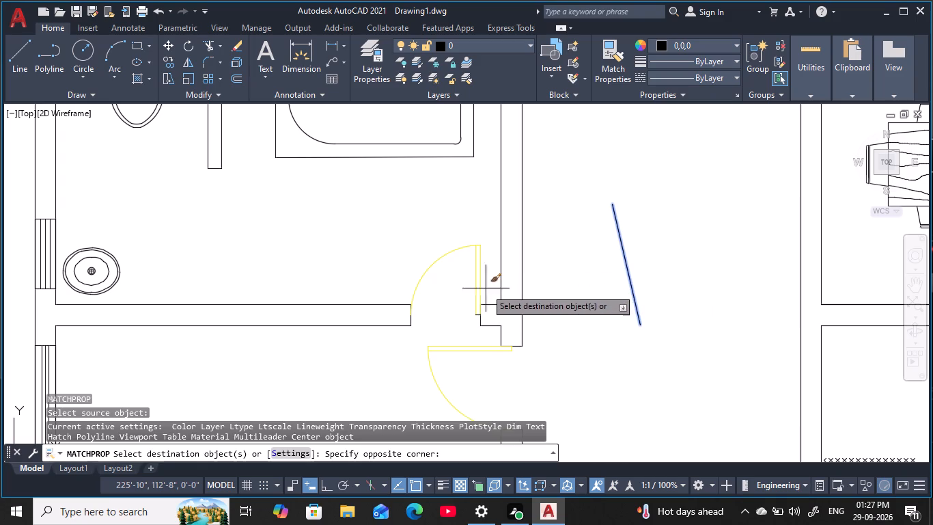
left_click(386, 269)
left_click_drag(433, 320, 436, 328)
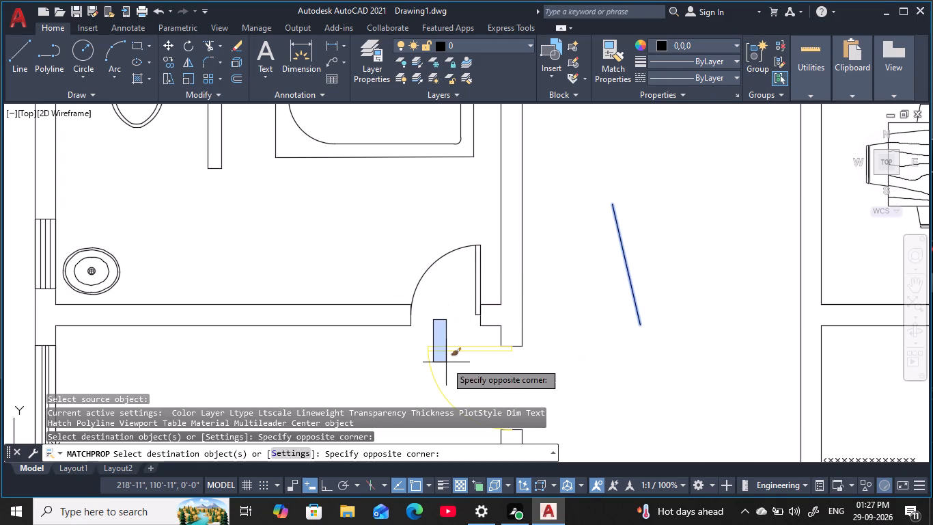
key("Escape")
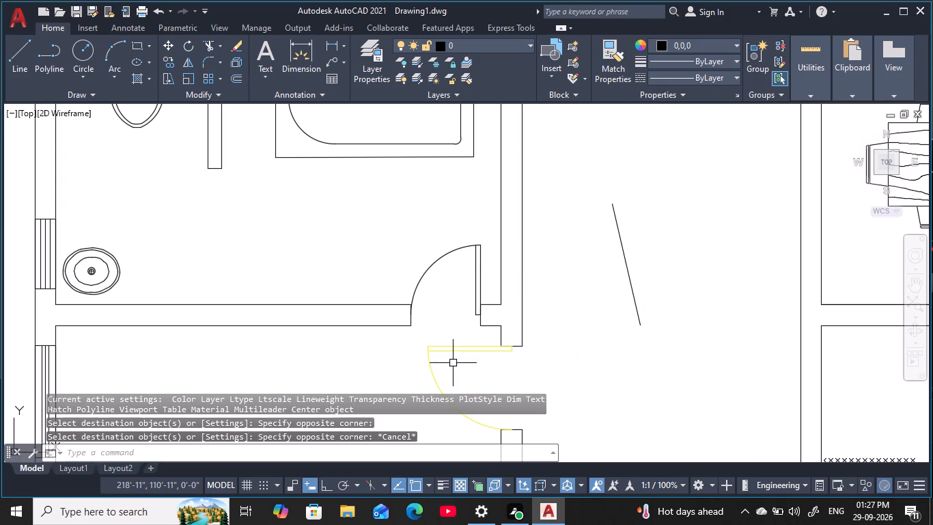
key("Escape")
key("Escape")
key("Escape")
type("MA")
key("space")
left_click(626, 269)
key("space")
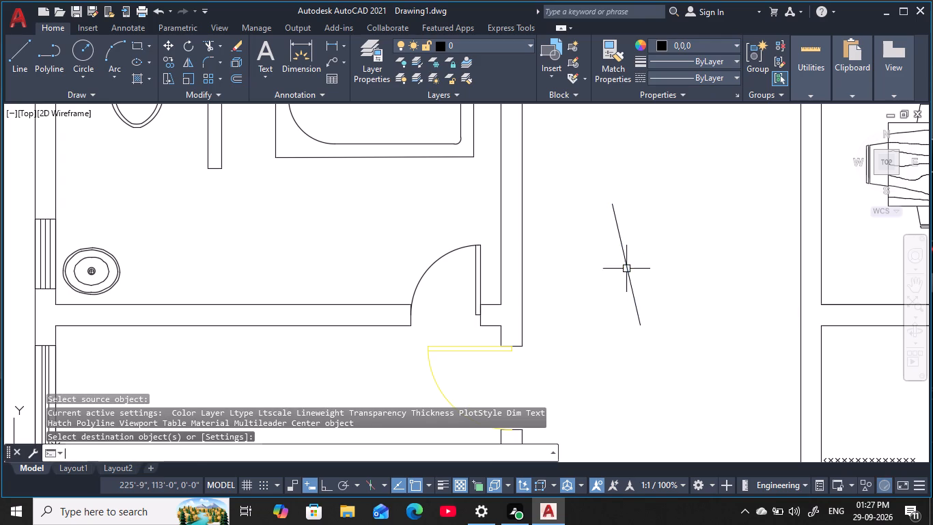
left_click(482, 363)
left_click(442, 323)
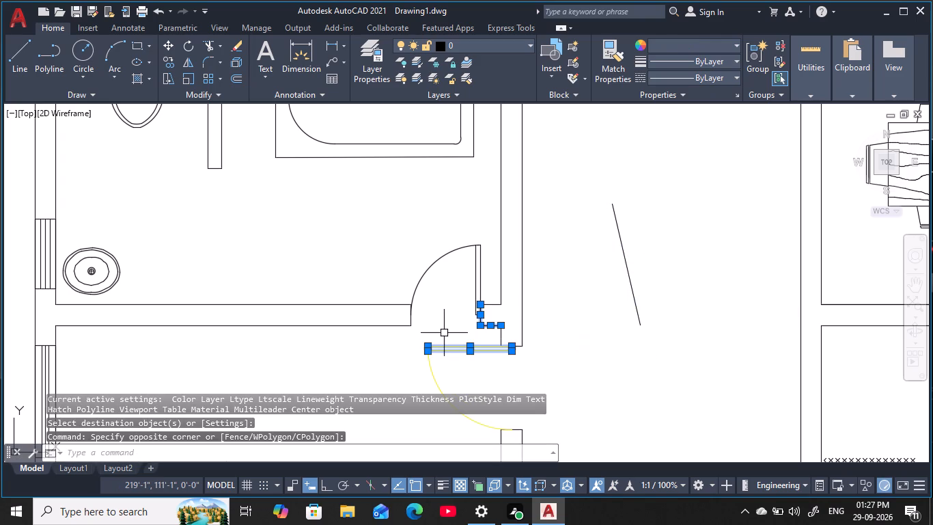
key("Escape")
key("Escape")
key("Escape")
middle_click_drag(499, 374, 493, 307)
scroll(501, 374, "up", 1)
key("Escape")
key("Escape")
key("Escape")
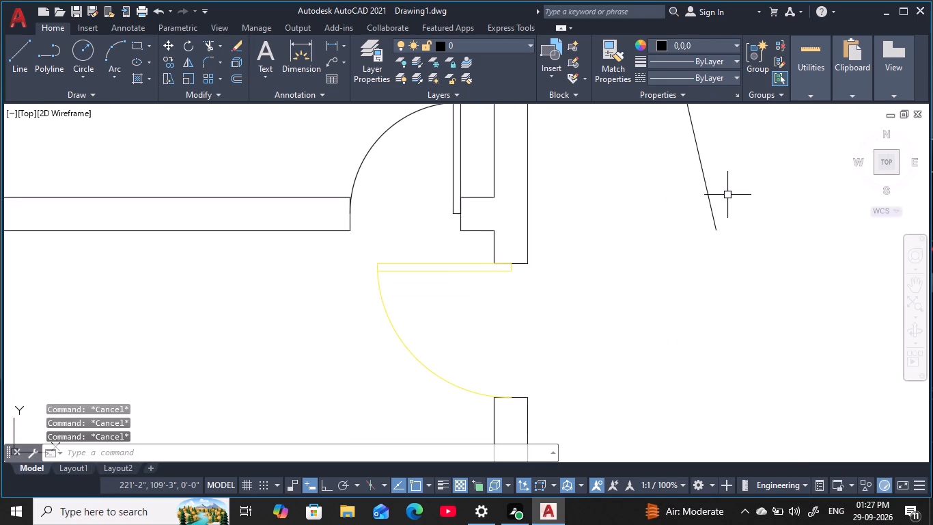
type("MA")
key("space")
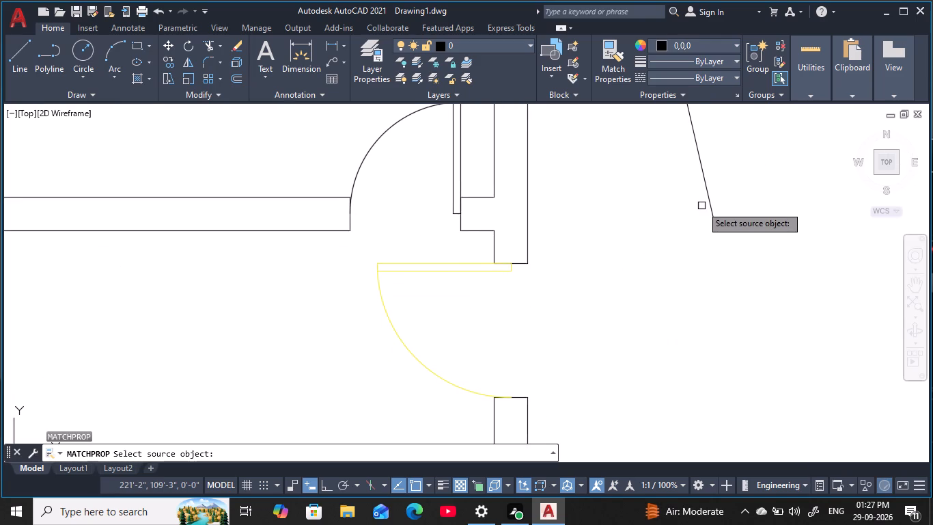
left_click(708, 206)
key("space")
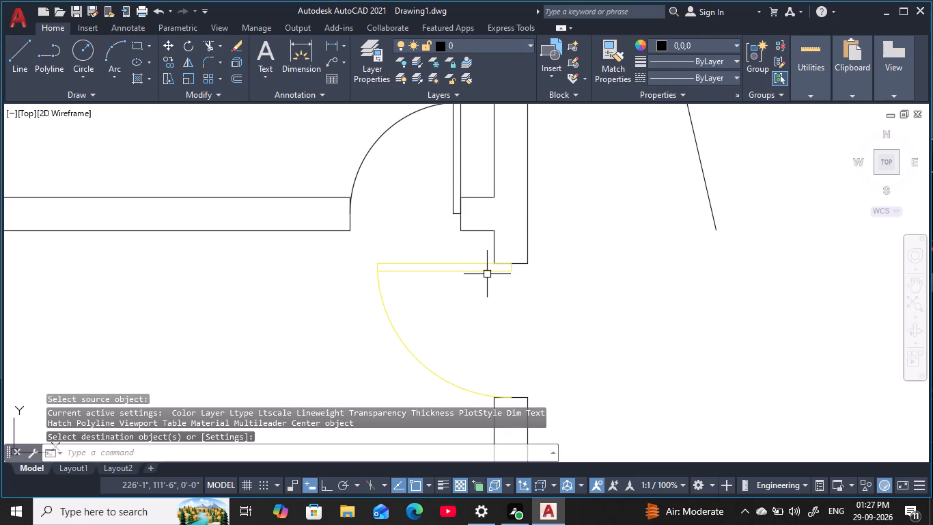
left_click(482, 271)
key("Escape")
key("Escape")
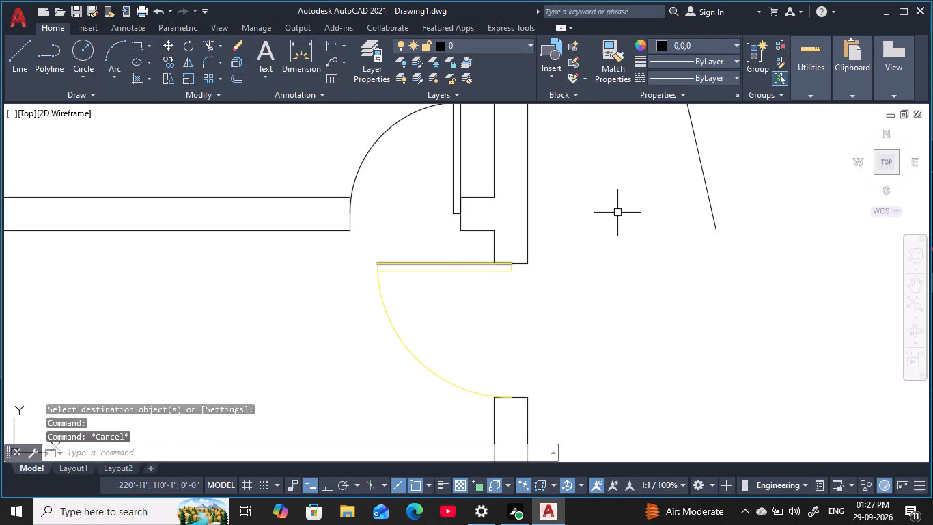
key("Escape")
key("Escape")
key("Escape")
Match the slanted reference line's properties onto the leaf lines and swing arc of the bedroom door just south of the bathroom.
type("MA")
key("space")
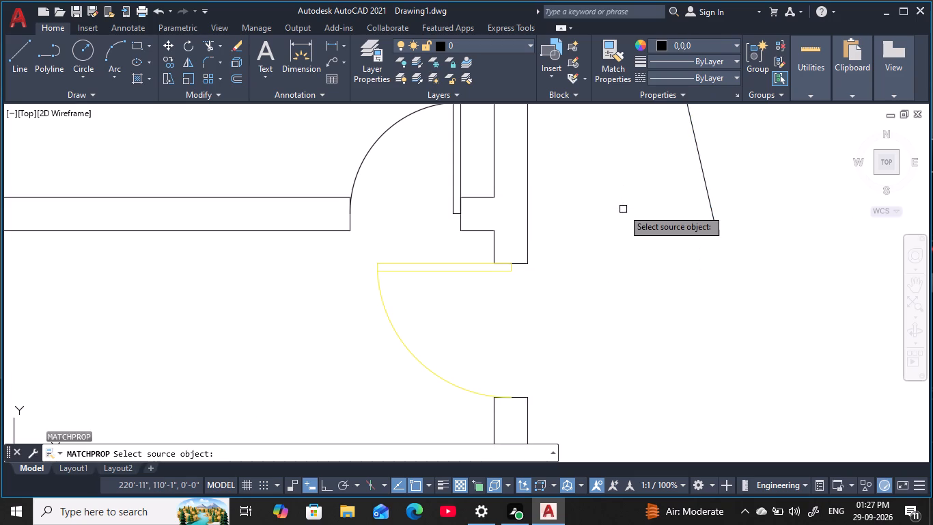
left_click(706, 191)
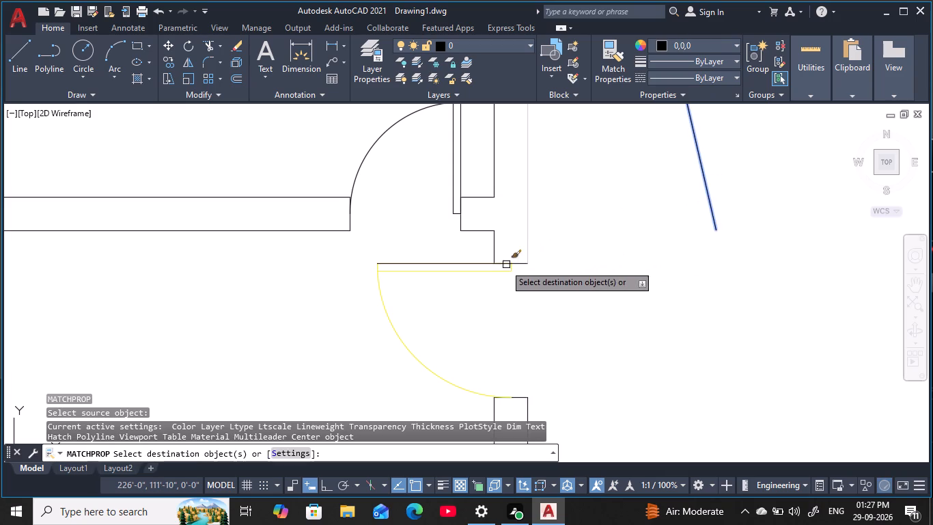
left_click(474, 271)
left_click(471, 264)
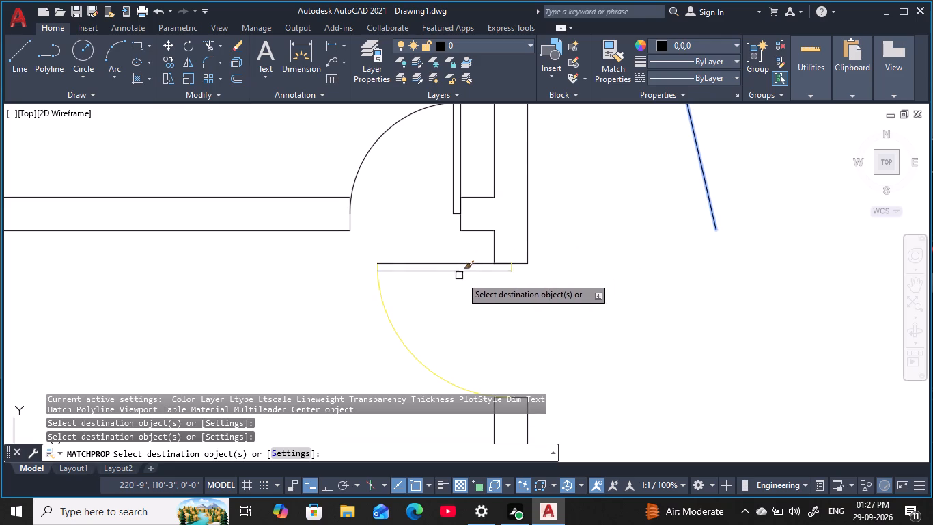
left_click(510, 267)
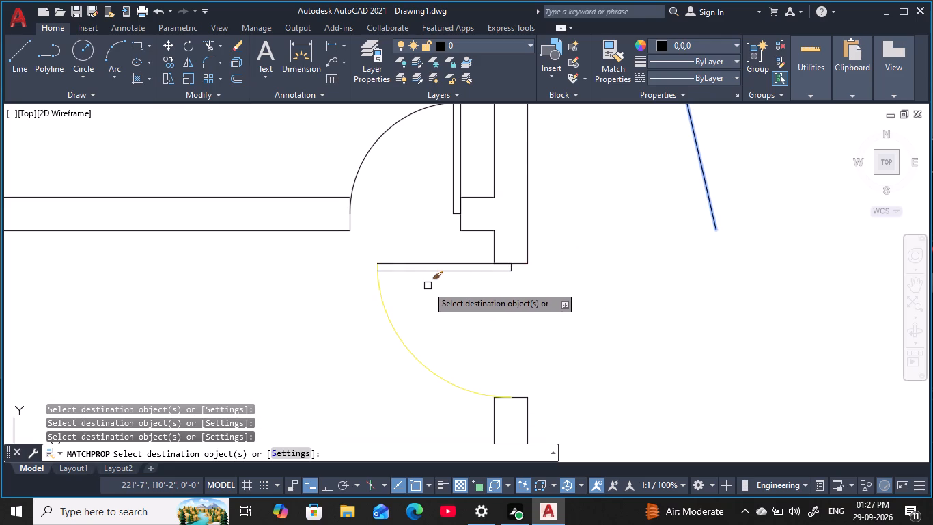
left_click(382, 285)
With the same source line, match properties onto the yellow leaf and swing arc of the northernmost toilet room's door.
scroll(408, 271, "down", 3)
middle_click_drag(415, 213, 423, 314)
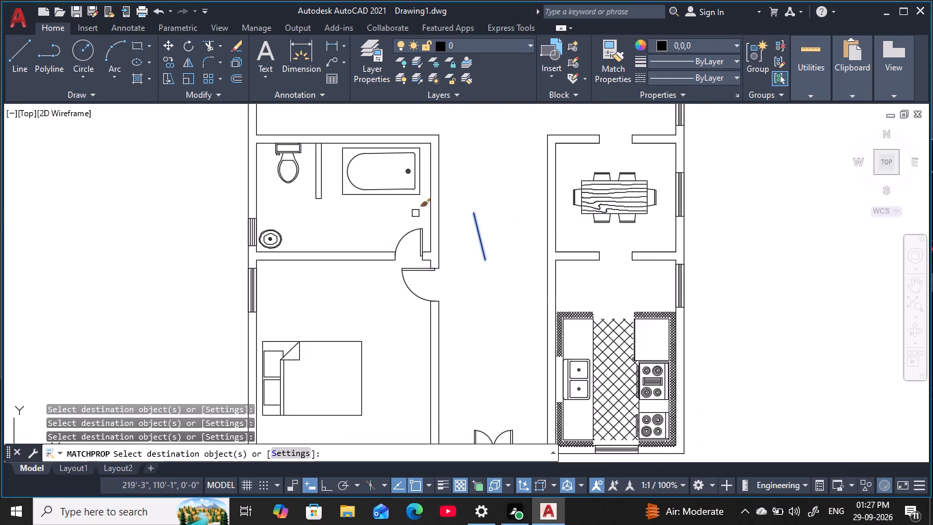
middle_click_drag(423, 314, 427, 326)
middle_click_drag(428, 198, 430, 431)
scroll(431, 425, "up", 1)
scroll(362, 236, "down", 3)
middle_click_drag(366, 228, 389, 368)
scroll(388, 369, "up", 1)
middle_click_drag(389, 368, 388, 369)
scroll(391, 187, "up", 4)
middle_click_drag(459, 171, 431, 333)
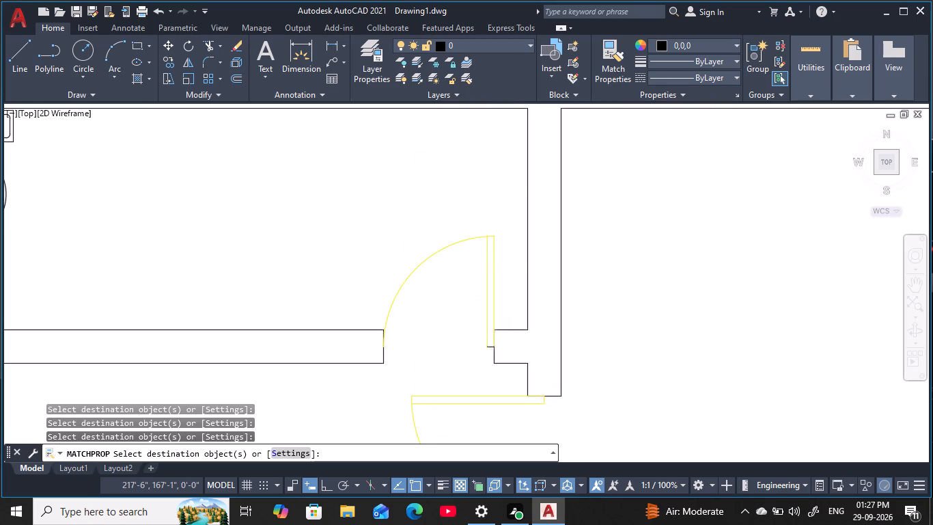
left_click_drag(518, 303, 348, 273)
middle_click_drag(412, 353, 401, 253)
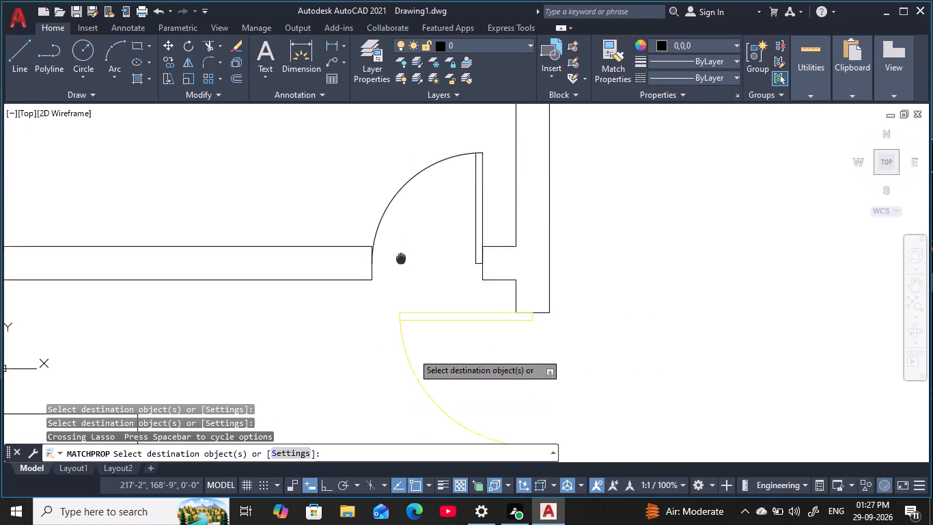
Match the source line's properties onto the yellow leaf lines and swing arc of the northwest bedroom's door.
middle_click_drag(401, 253, 401, 208)
left_click_drag(551, 312, 326, 321)
left_click_drag(551, 310, 550, 302)
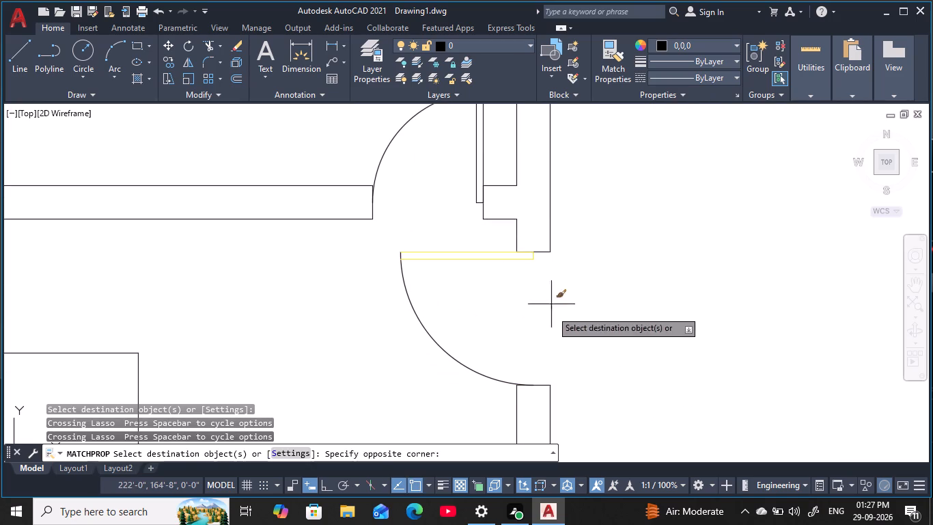
left_click_drag(550, 302, 414, 213)
scroll(549, 319, "down", 1)
scroll(535, 282, "up", 4)
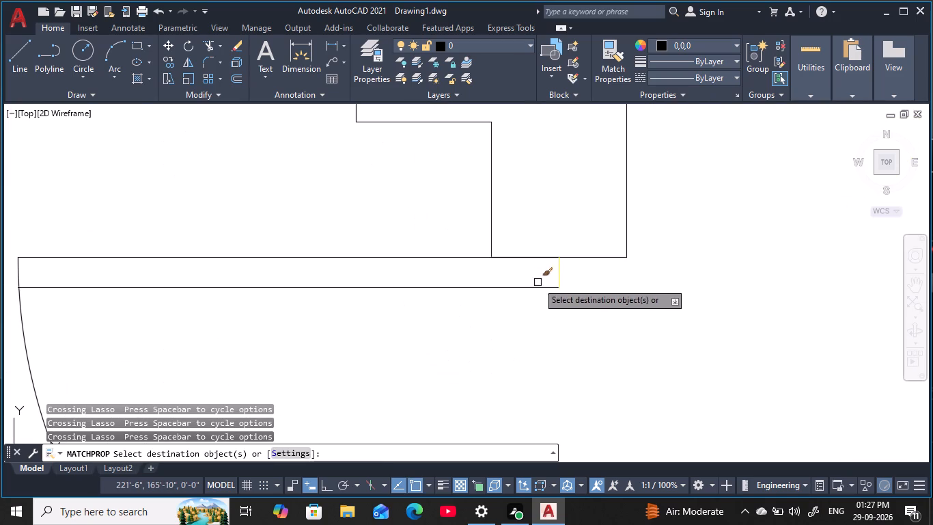
left_click(559, 278)
scroll(600, 287, "down", 4)
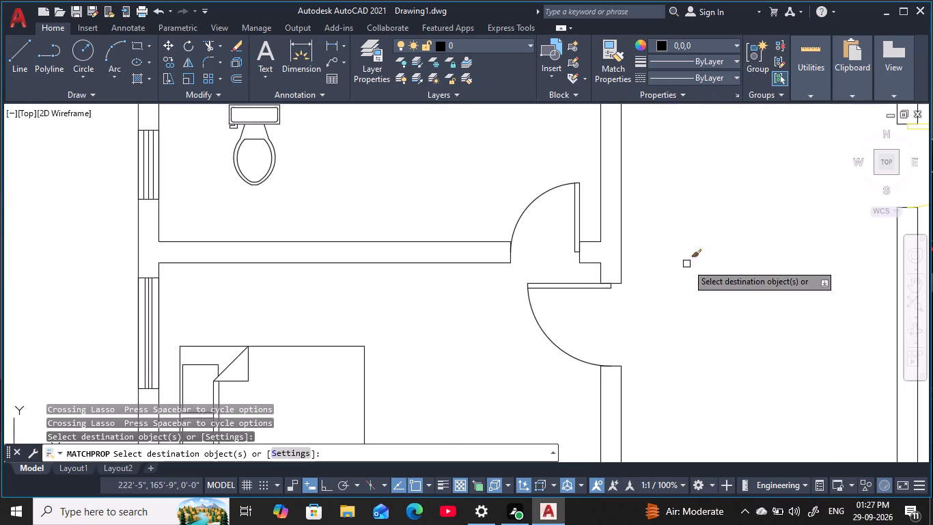
Match the same source line's properties onto the yellow leaf and swing arc of the northeast bedroom's door.
middle_click_drag(687, 264, 297, 285)
middle_click_drag(367, 196, 354, 306)
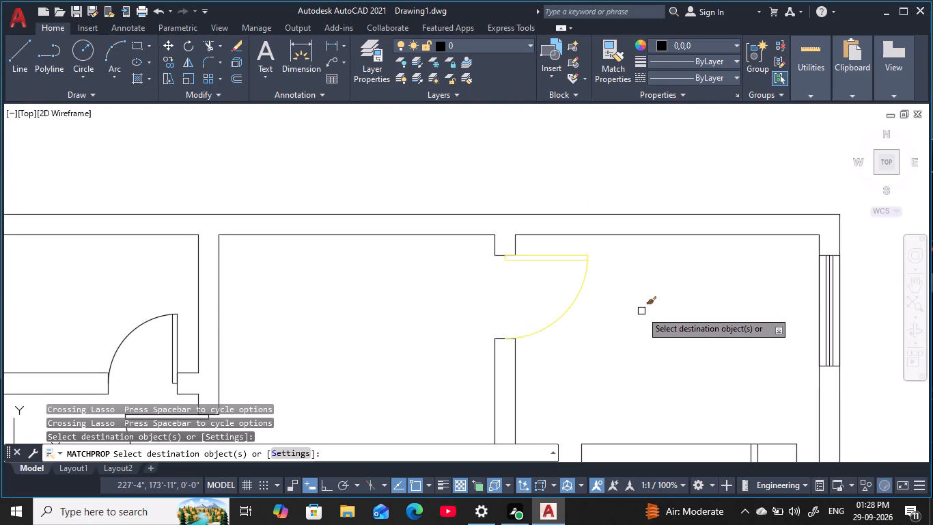
left_click_drag(641, 311, 423, 221)
left_click(507, 260)
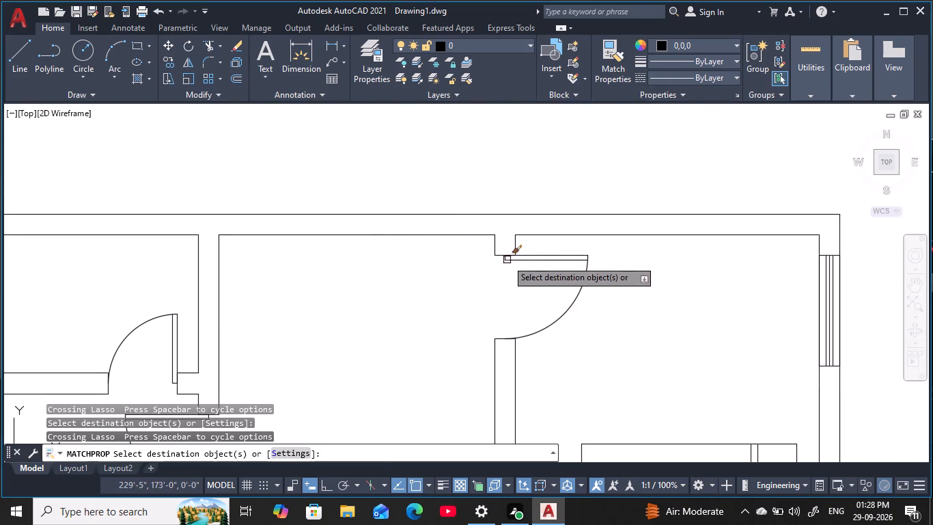
Match the source line's properties onto the leaf and swing arc of the east bedroom's door, just south of the northeast bedroom.
middle_click_drag(462, 332, 473, 241)
scroll(540, 379, "down", 1)
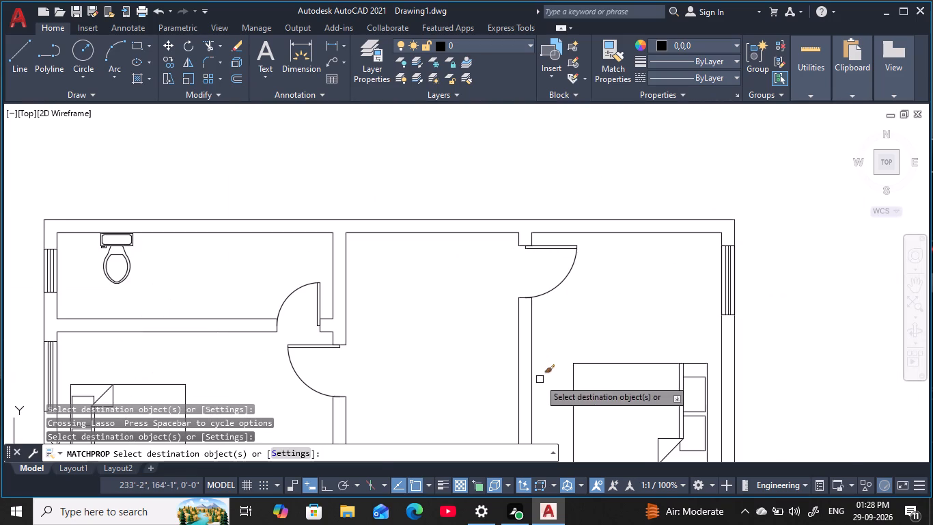
scroll(540, 379, "down", 2)
middle_click_drag(544, 368, 548, 169)
scroll(550, 261, "up", 3)
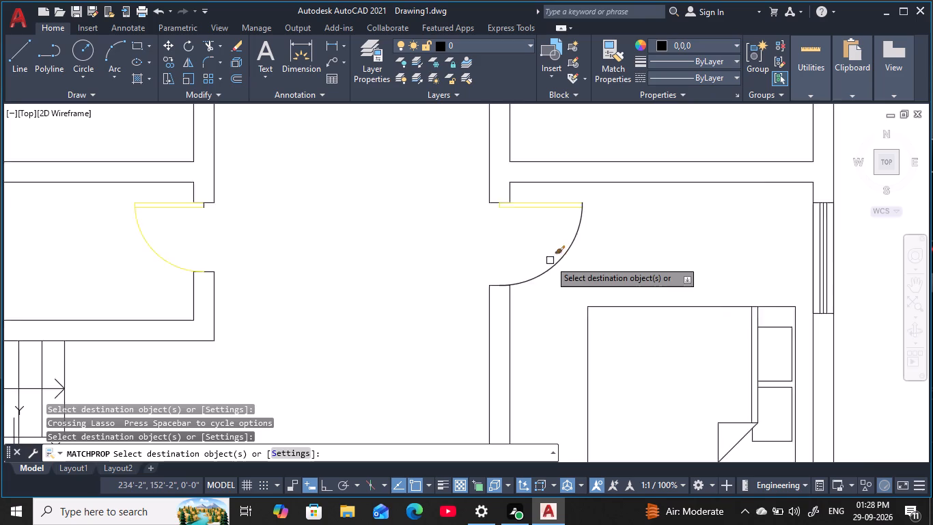
scroll(550, 260, "up", 1)
left_click_drag(649, 265, 647, 259)
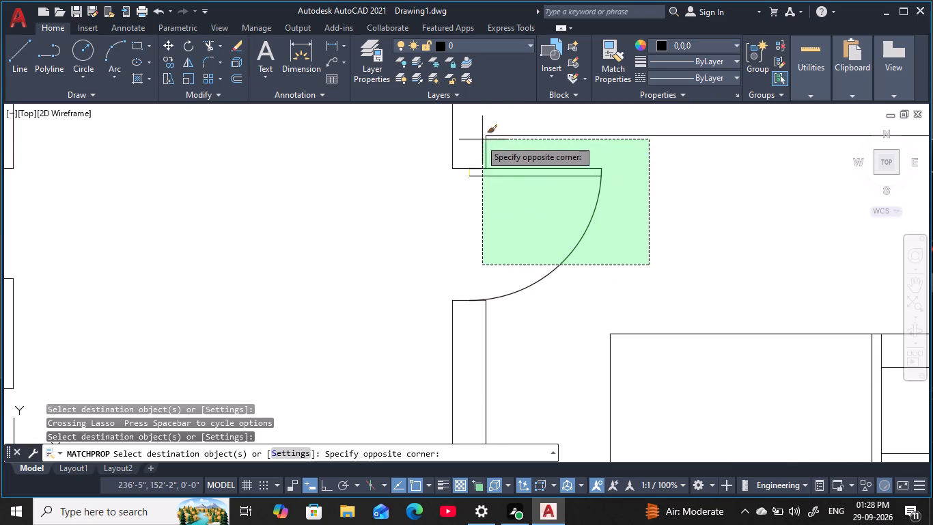
left_click(446, 145)
Match the source line's properties onto the yellow door of the toilet room just north of the staircase.
scroll(404, 288, "down", 1)
middle_click_drag(408, 281, 669, 222)
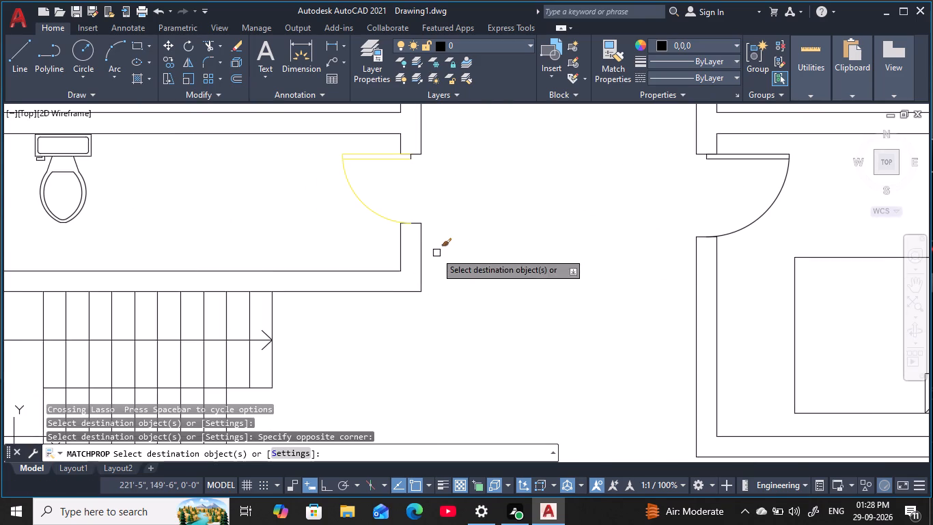
left_click(447, 232)
left_click(319, 139)
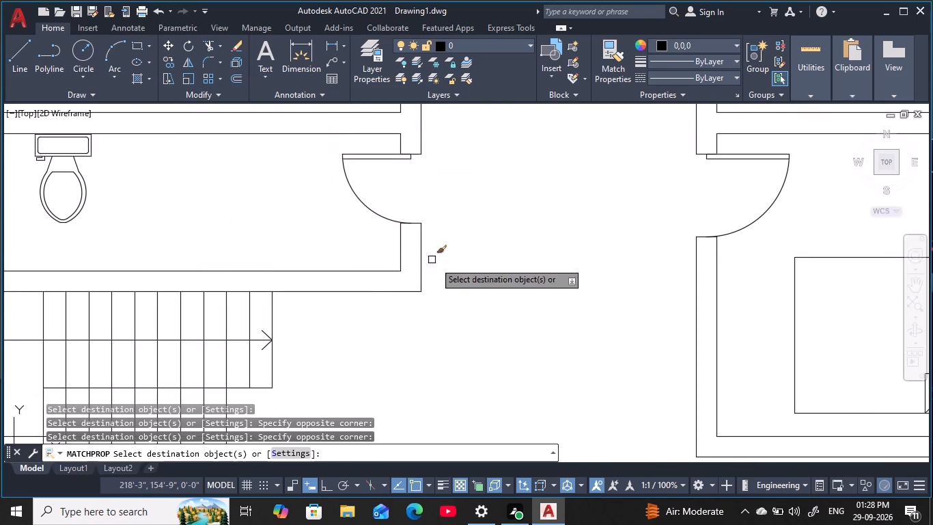
End property matching and erase the slanted reference line from the corridor east of the bathroom door.
scroll(463, 281, "down", 3)
middle_click_drag(472, 299, 444, 140)
middle_click_drag(414, 348, 381, 155)
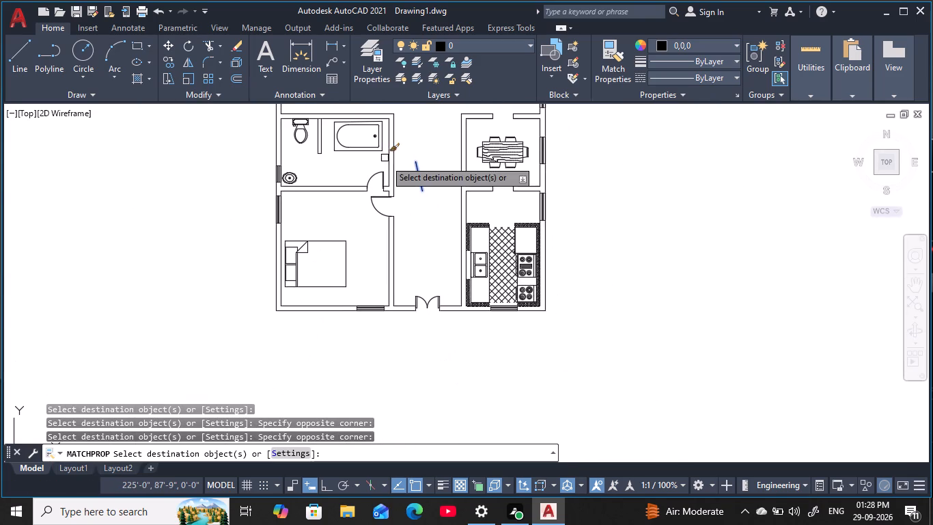
middle_click_drag(413, 271, 404, 422)
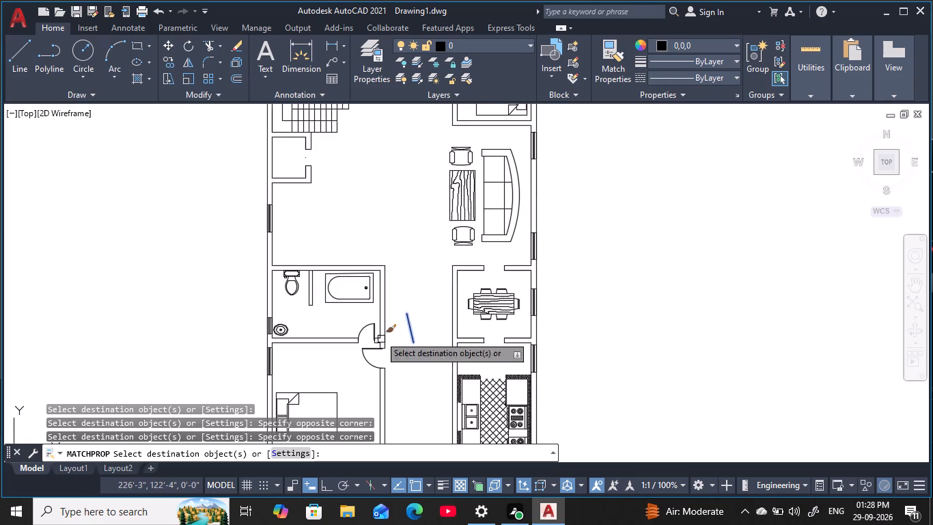
middle_click_drag(410, 269, 444, 422)
scroll(443, 422, "up", 1)
key("Escape")
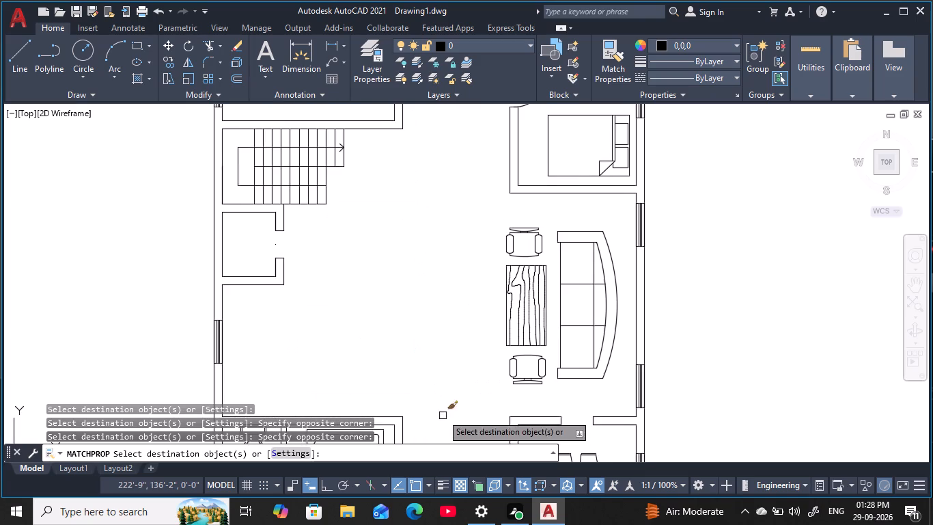
key("Escape")
middle_click_drag(431, 330, 426, 157)
key("Escape")
key("Escape")
left_click_drag(448, 379, 447, 367)
left_click_drag(434, 336, 431, 329)
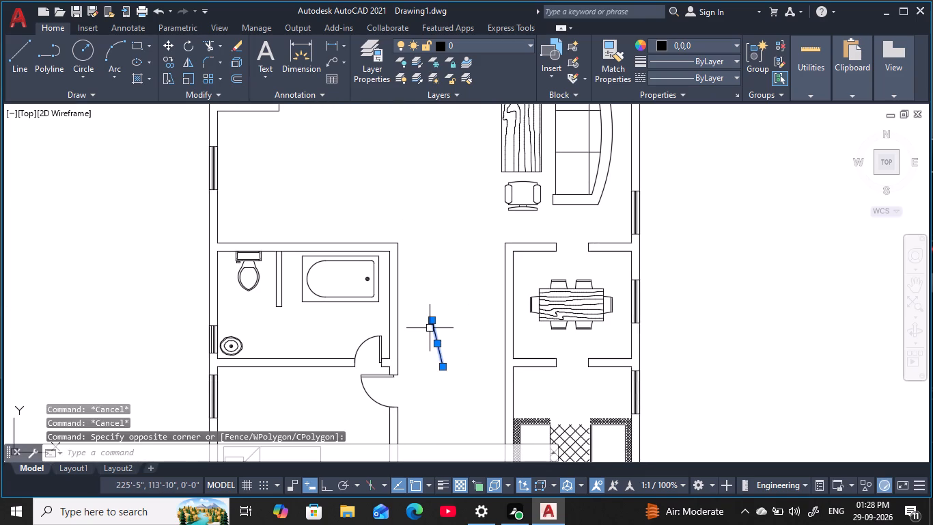
key("Delete")
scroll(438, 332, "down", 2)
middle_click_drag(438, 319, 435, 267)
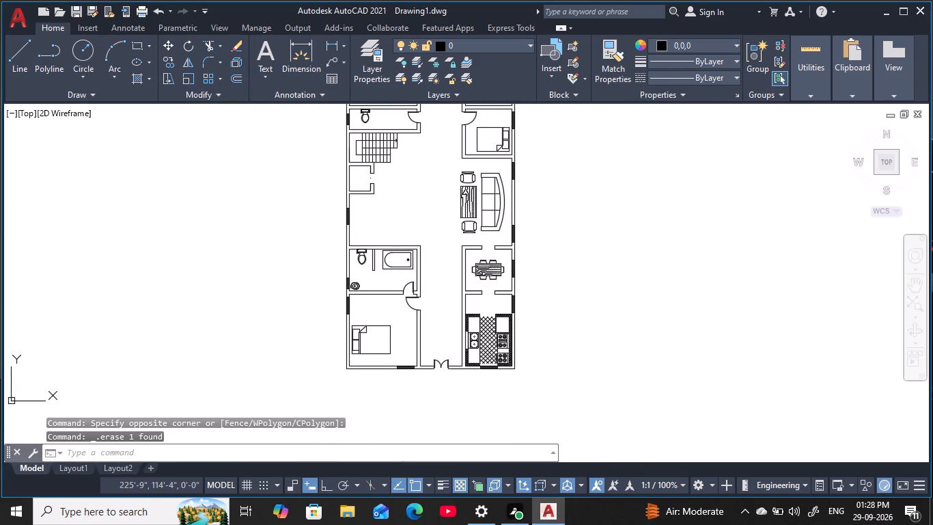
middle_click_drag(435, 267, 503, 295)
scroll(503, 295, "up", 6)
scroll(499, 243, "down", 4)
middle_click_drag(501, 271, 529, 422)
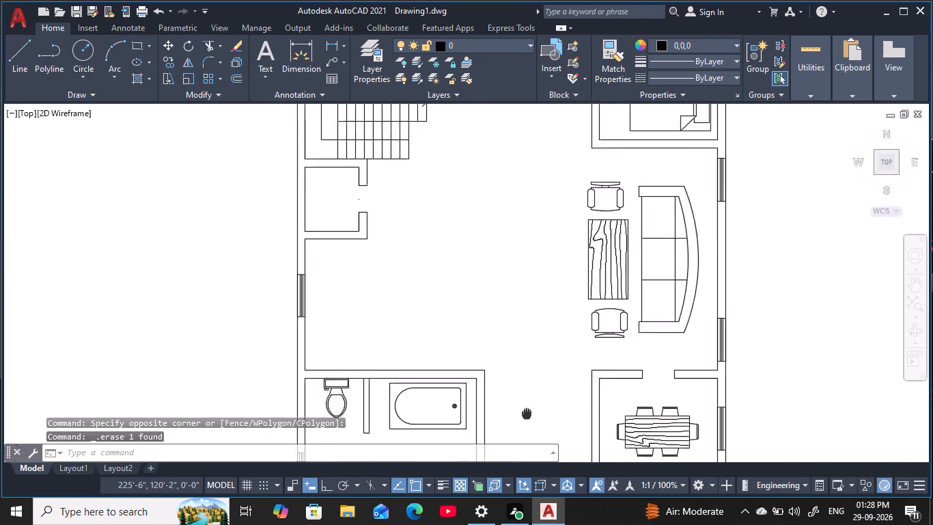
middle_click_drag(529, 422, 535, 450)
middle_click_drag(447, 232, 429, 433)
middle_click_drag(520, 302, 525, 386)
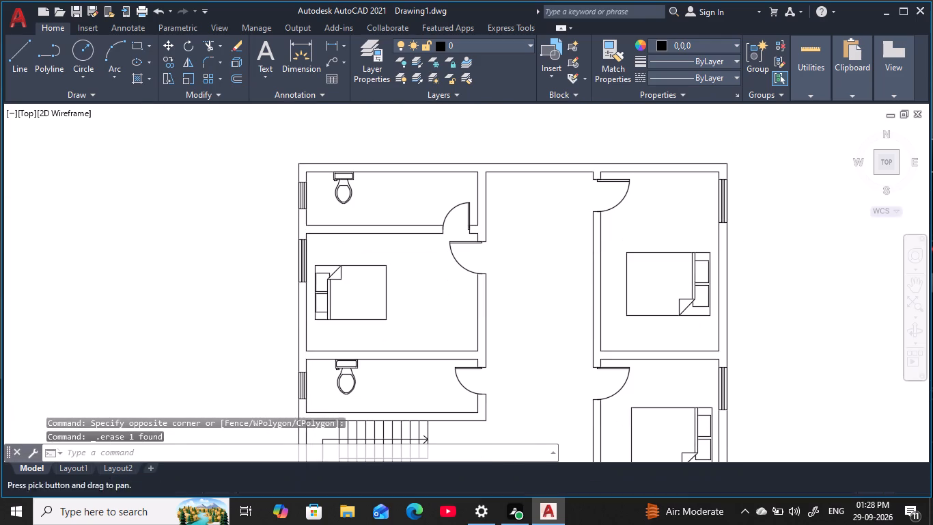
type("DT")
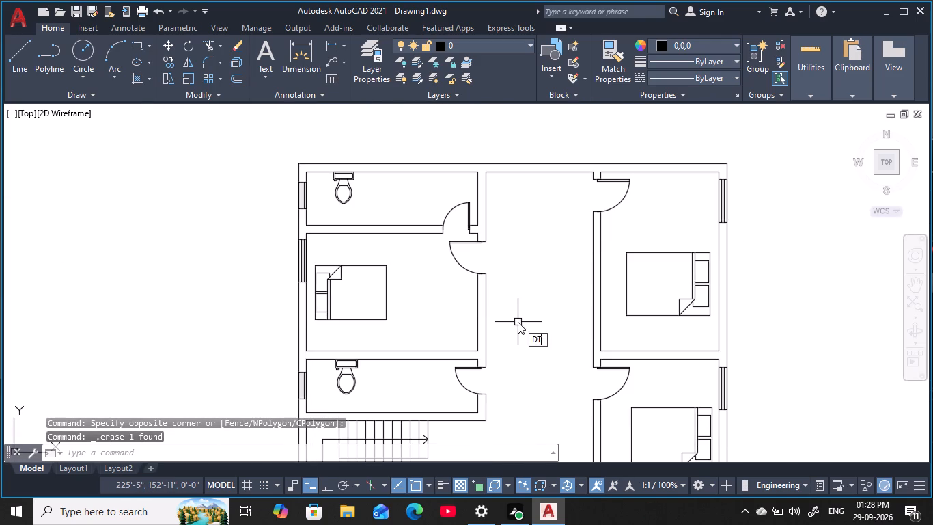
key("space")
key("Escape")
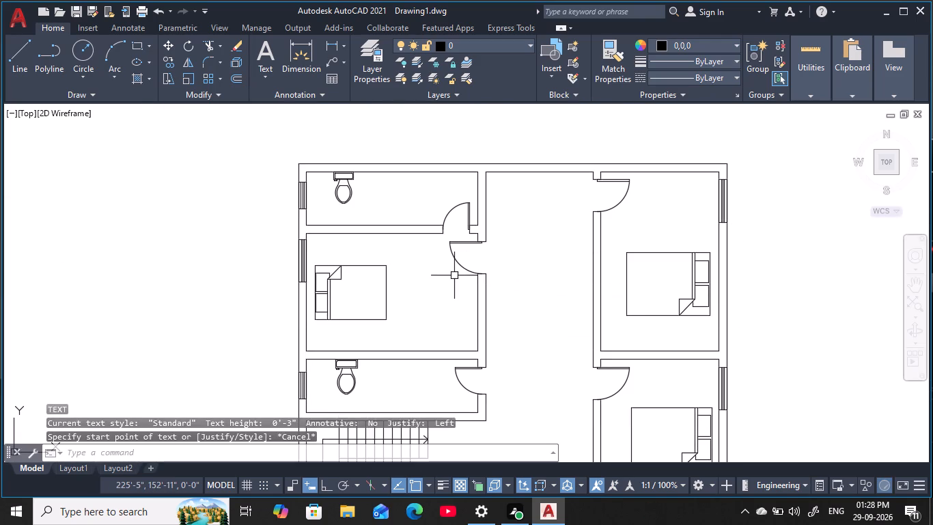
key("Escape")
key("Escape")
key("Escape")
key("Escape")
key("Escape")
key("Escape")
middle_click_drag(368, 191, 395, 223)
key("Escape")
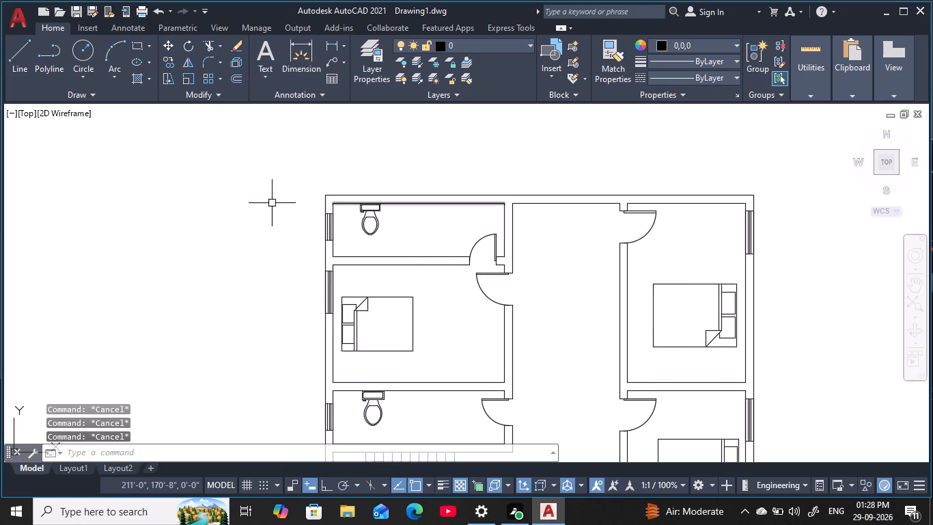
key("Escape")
Add a vertical linear dimension between the inner north and south walls of the northernmost toilet room, beside the window.
scroll(342, 224, "up", 3)
key("Escape")
type("DLI")
key("space")
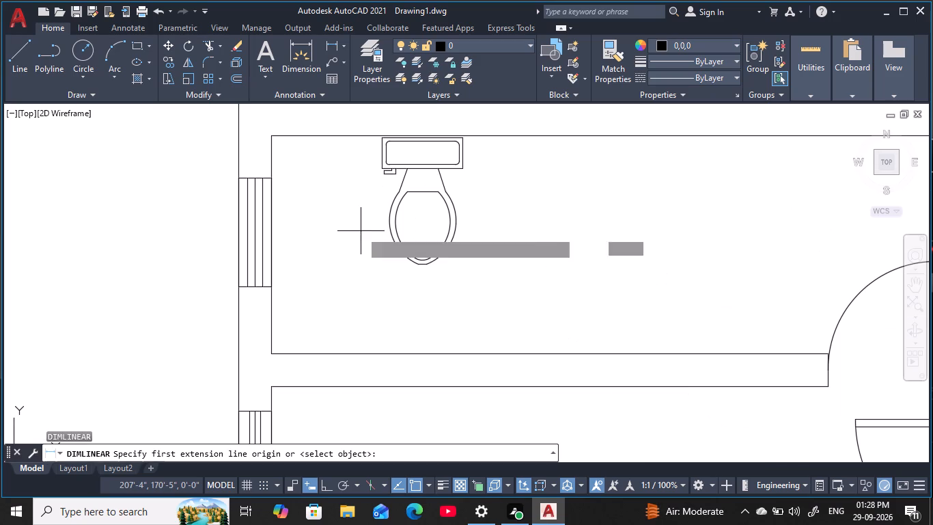
left_click(307, 138)
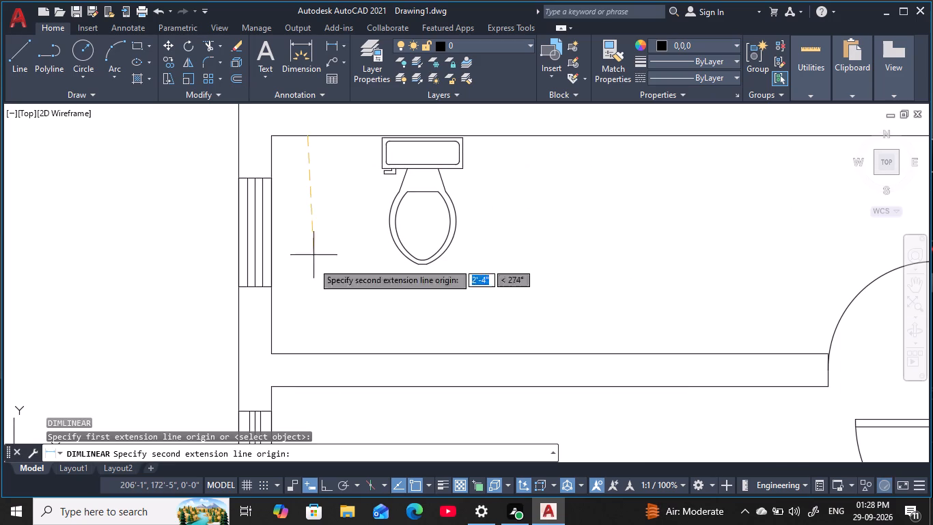
left_click(303, 358)
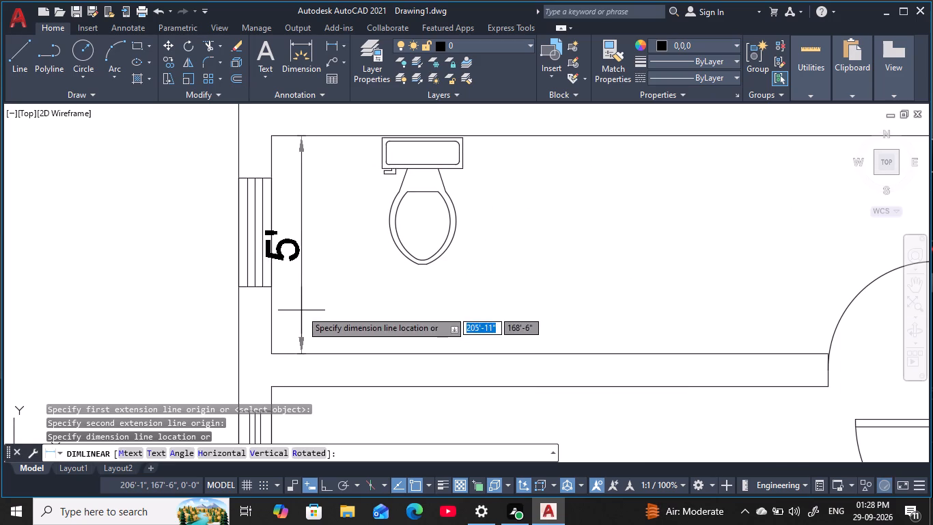
left_click(312, 314)
Add a horizontal linear dimension between the west and east inner walls of the northernmost toilet room, just above its south wall.
key("space")
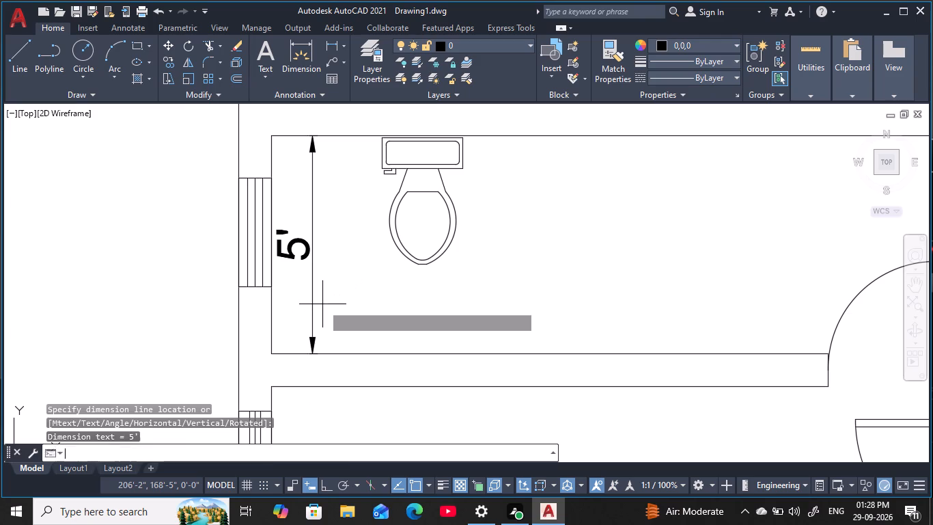
left_click(273, 308)
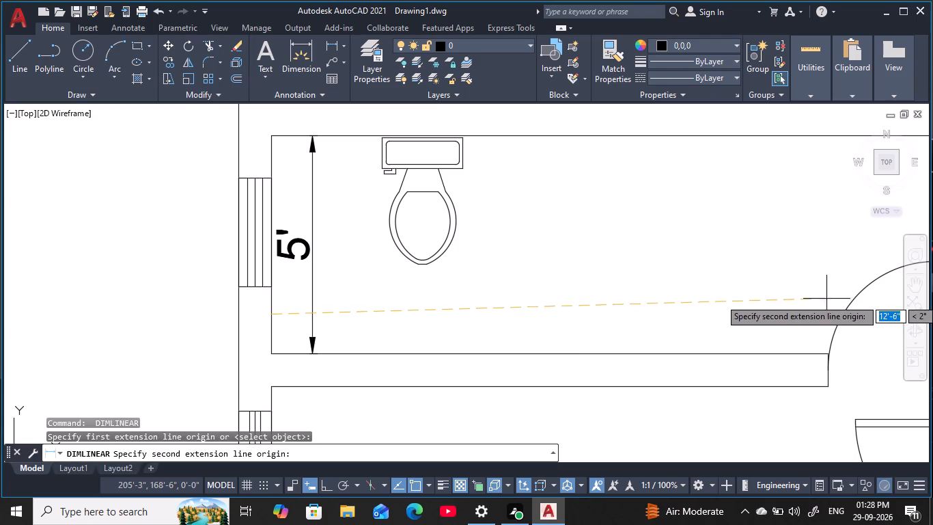
middle_click_drag(854, 300, 510, 317)
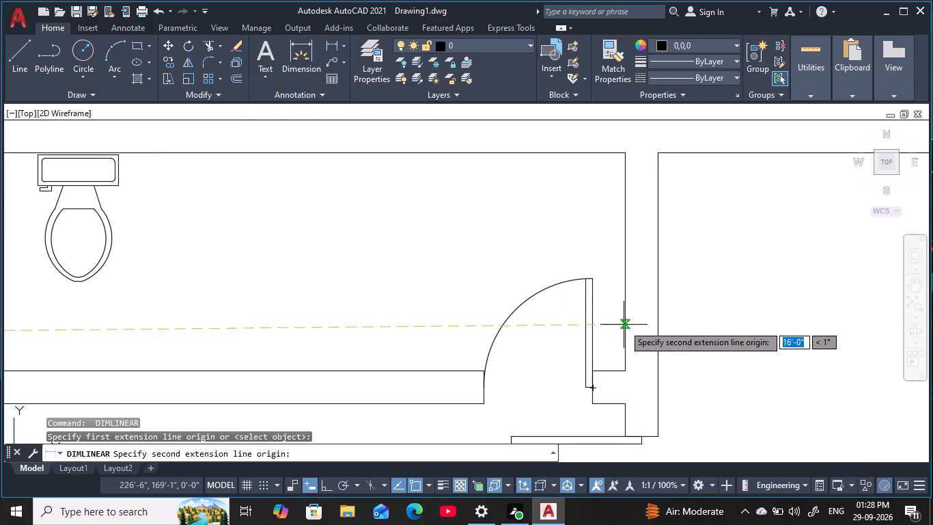
left_click(624, 325)
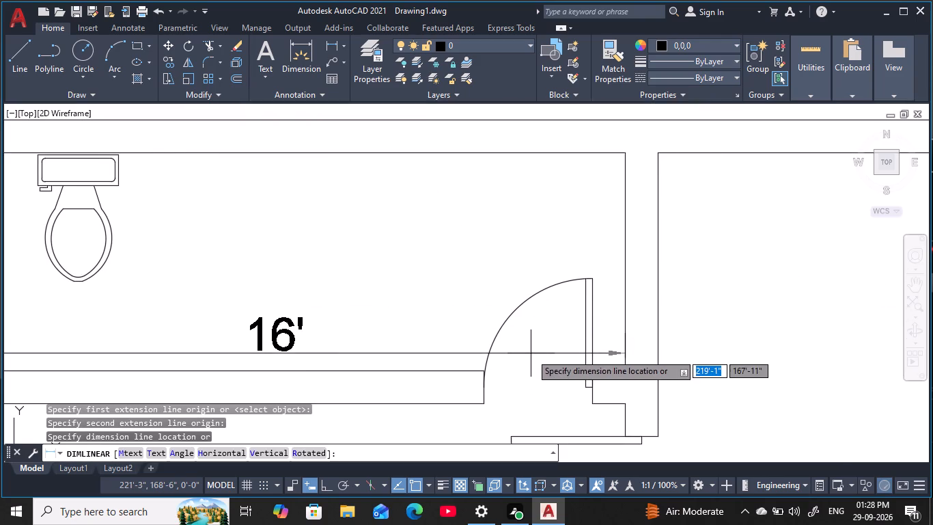
left_click(531, 353)
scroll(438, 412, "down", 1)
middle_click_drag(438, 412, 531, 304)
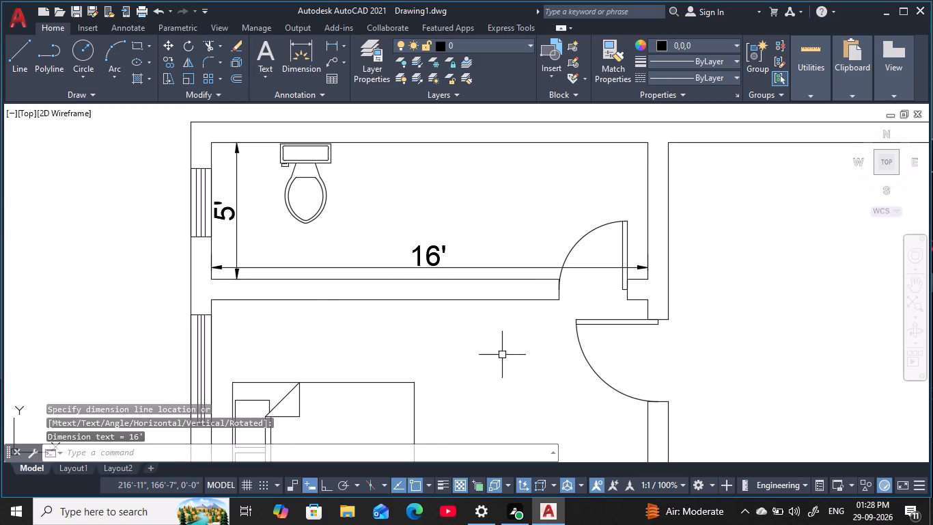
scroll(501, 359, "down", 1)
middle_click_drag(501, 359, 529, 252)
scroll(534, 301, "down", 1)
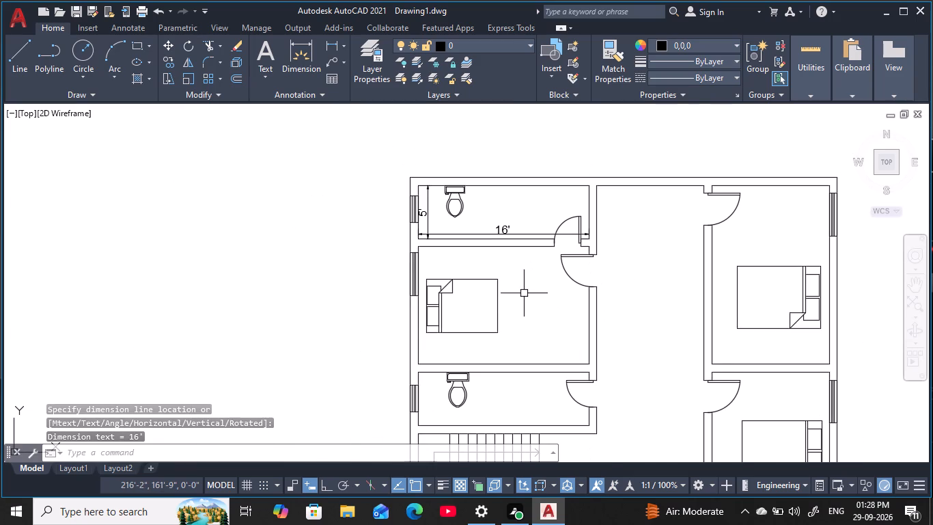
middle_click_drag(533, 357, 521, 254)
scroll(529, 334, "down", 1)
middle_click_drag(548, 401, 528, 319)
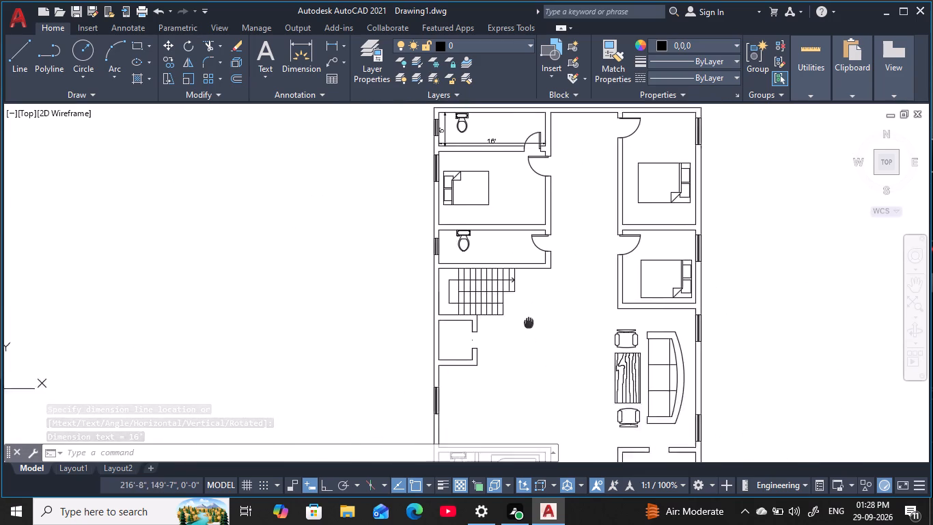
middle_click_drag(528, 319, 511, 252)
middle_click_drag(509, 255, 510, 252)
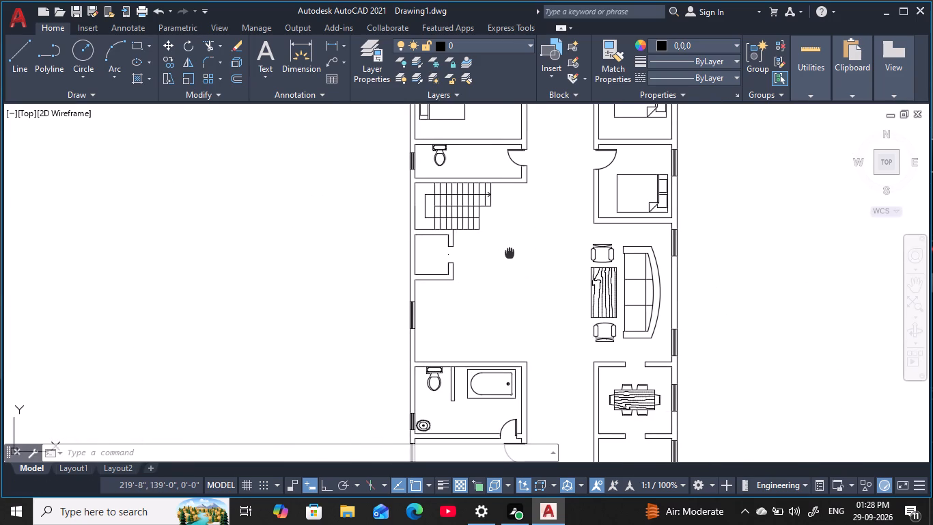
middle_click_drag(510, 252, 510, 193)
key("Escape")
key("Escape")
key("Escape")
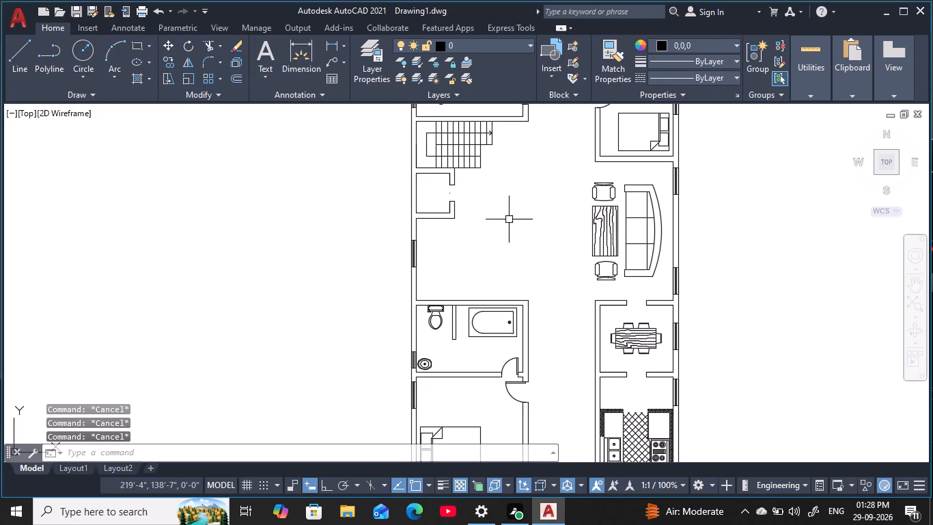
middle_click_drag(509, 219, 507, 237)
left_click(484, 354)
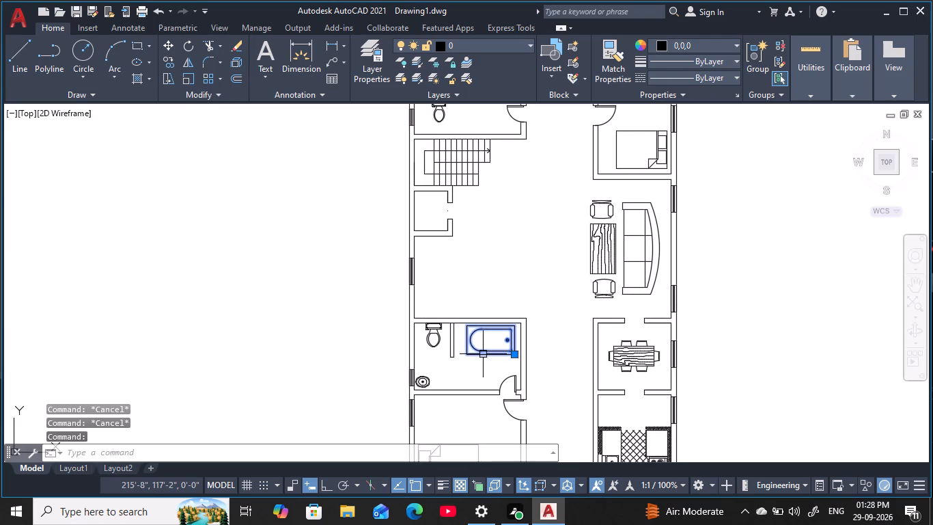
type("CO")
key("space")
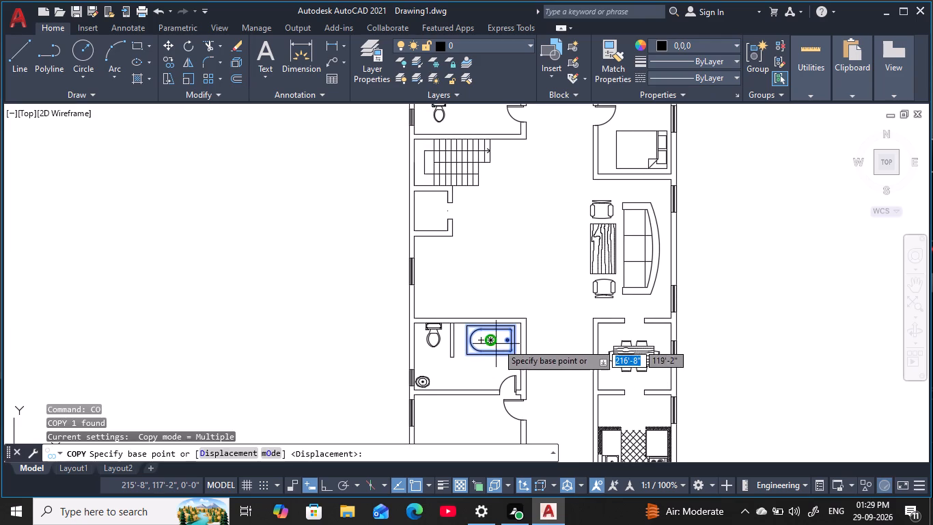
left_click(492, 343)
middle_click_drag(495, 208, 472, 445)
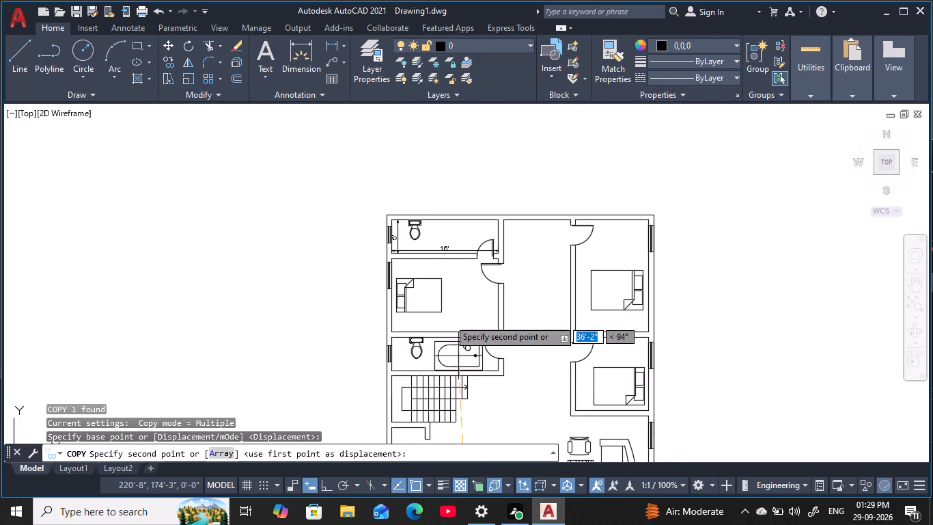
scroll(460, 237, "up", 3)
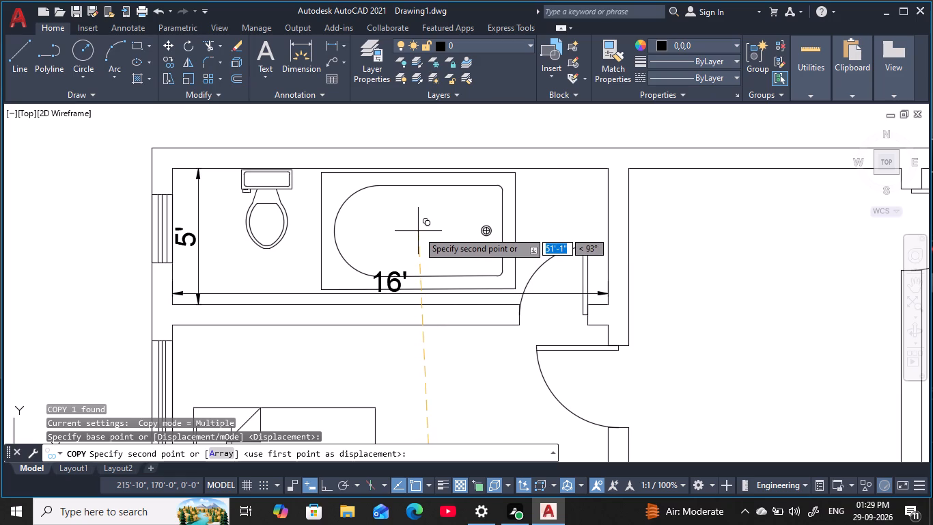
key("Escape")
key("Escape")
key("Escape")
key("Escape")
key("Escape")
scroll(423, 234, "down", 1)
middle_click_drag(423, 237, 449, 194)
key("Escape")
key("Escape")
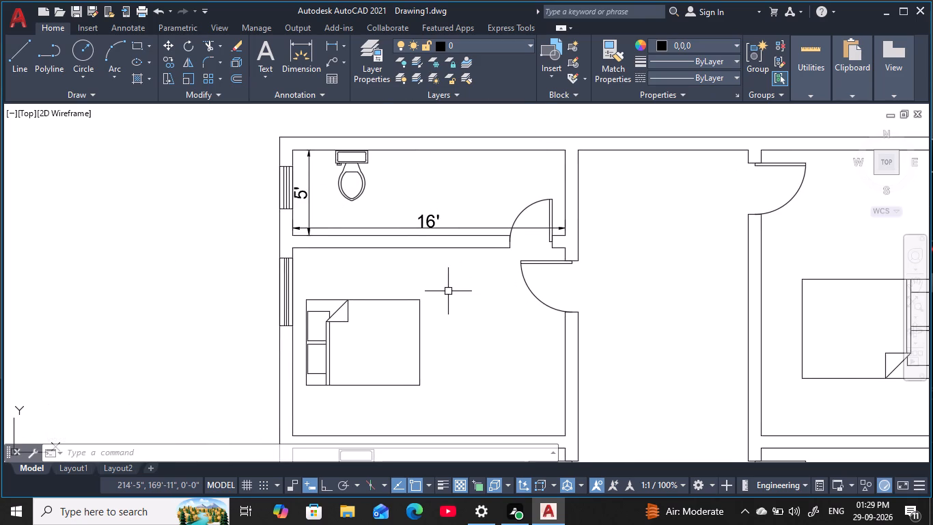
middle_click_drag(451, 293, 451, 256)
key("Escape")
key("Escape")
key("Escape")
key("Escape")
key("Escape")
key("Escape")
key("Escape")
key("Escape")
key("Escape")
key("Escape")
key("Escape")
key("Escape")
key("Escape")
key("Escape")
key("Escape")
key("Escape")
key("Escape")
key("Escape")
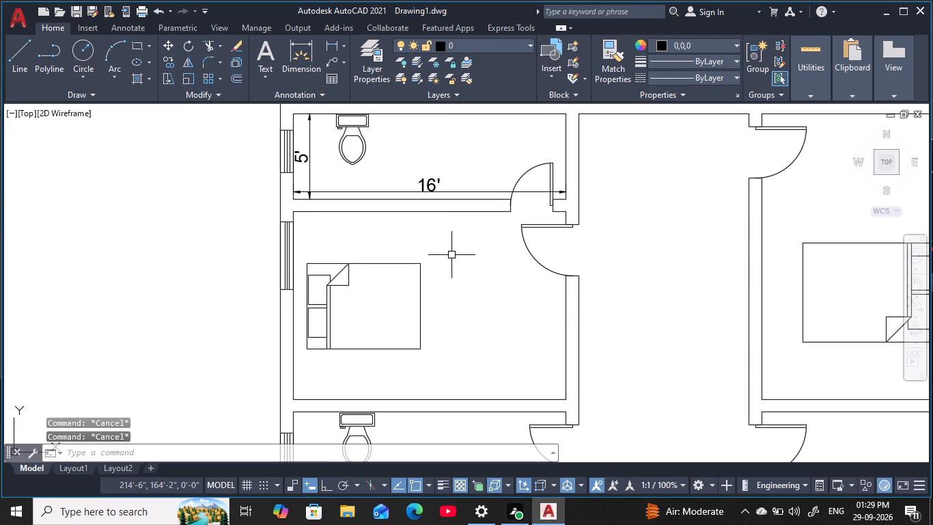
Add a horizontal linear dimension between the west and east inner walls of the northwest bedroom, just above its south wall.
type("DLI")
key("space")
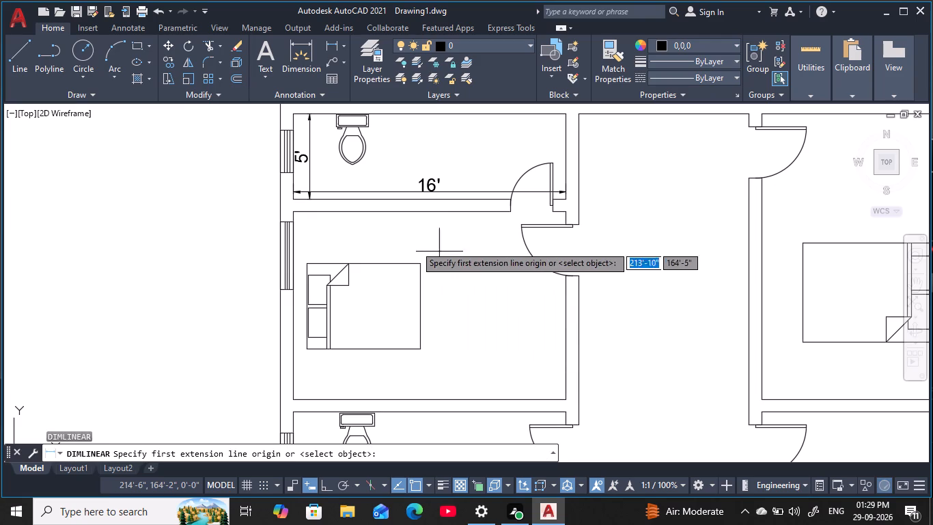
middle_click_drag(373, 236, 384, 217)
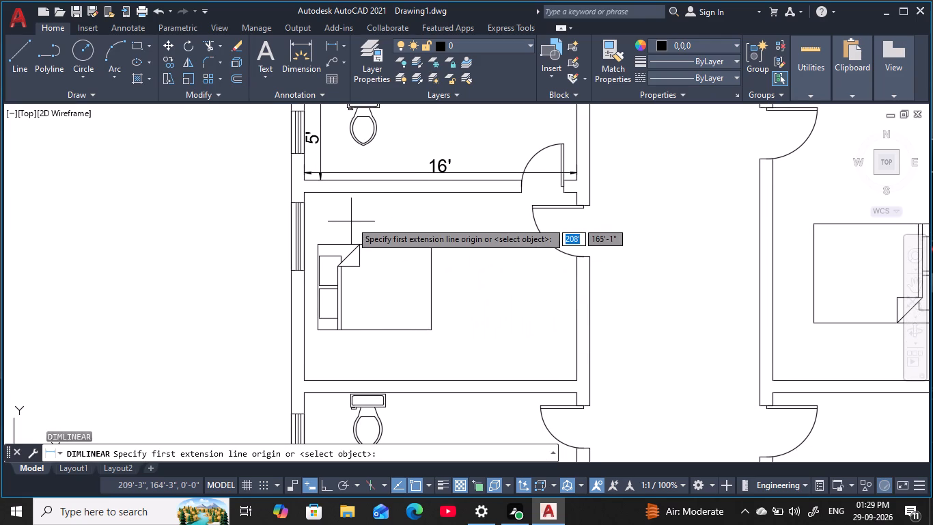
scroll(298, 343, "up", 2)
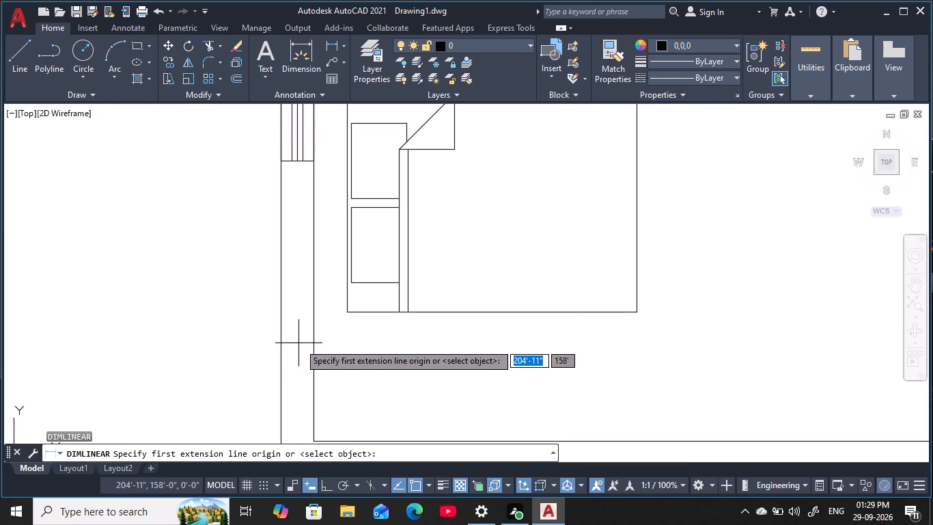
left_click(314, 349)
middle_click_drag(654, 358, 264, 259)
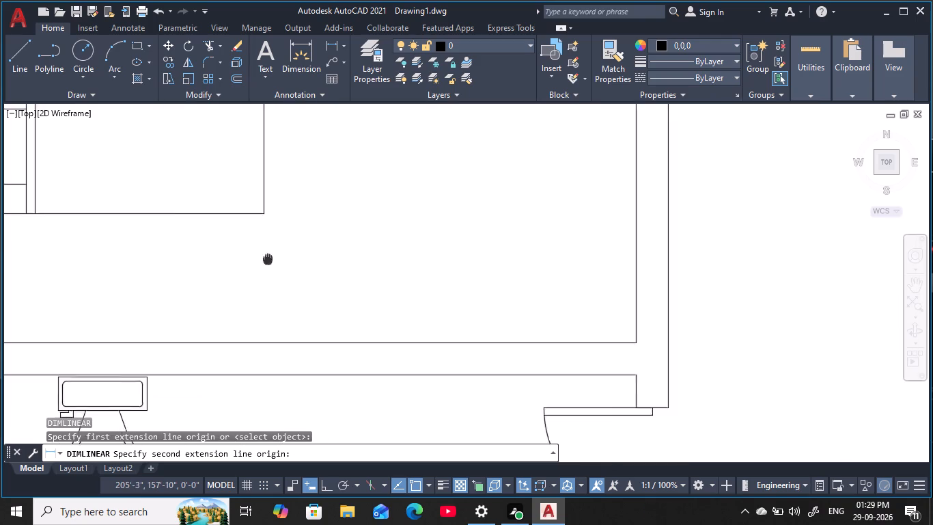
middle_click_drag(264, 259, 259, 259)
left_click(613, 251)
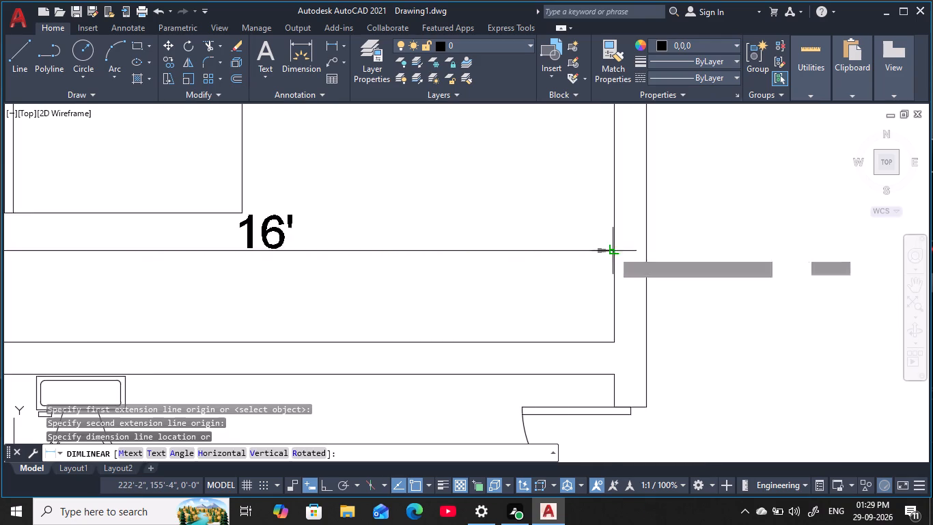
left_click(474, 319)
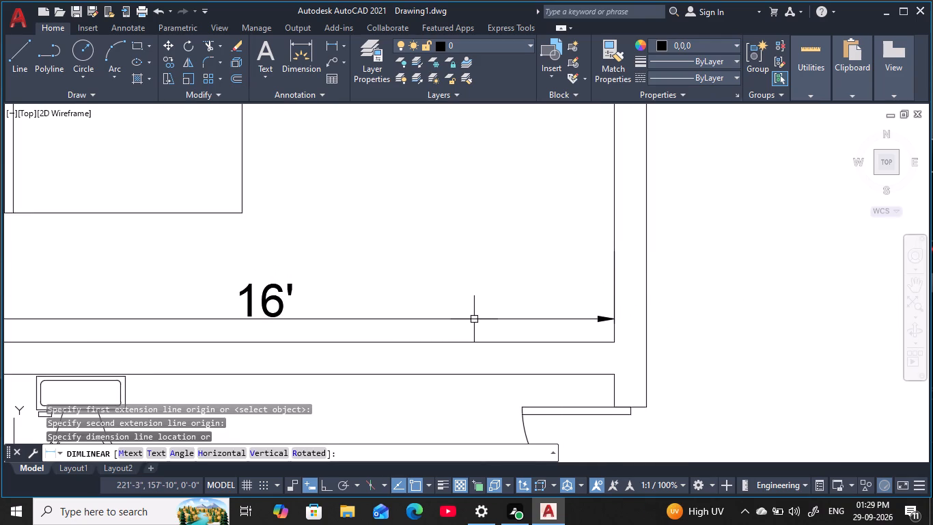
middle_click_drag(407, 200, 713, 338)
scroll(717, 338, "down", 2)
middle_click_drag(714, 337, 615, 305)
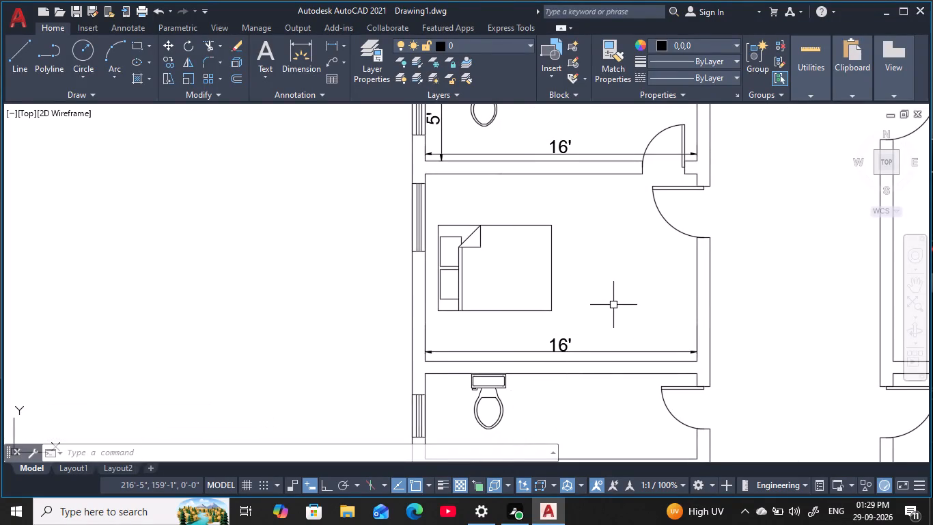
middle_click_drag(601, 285, 585, 284)
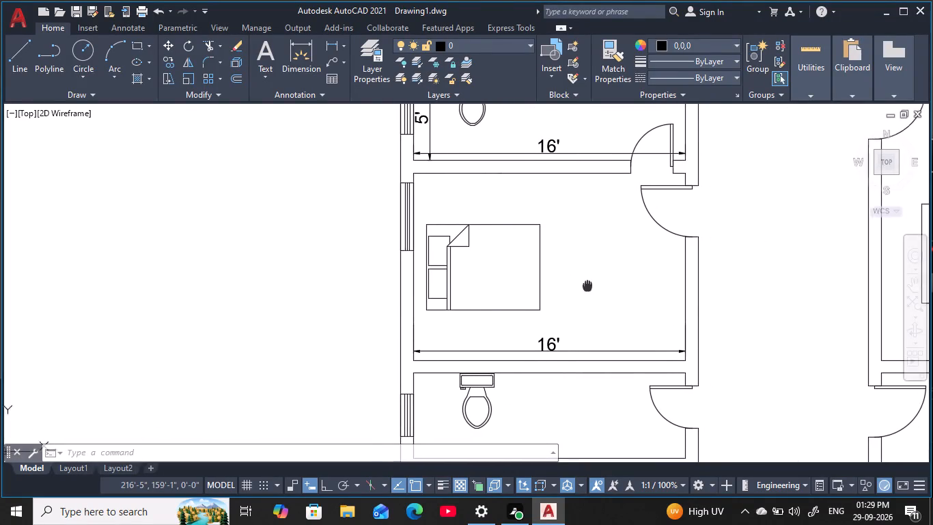
middle_click_drag(585, 284, 570, 281)
key("Escape")
key("Escape")
key("Escape")
key("Escape")
key("Escape")
key("Escape")
key("Escape")
key("Escape")
key("Escape")
key("Escape")
key("Escape")
key("Escape")
key("Escape")
key("Escape")
key("Escape")
key("Escape")
key("Escape")
key("Escape")
key("Escape")
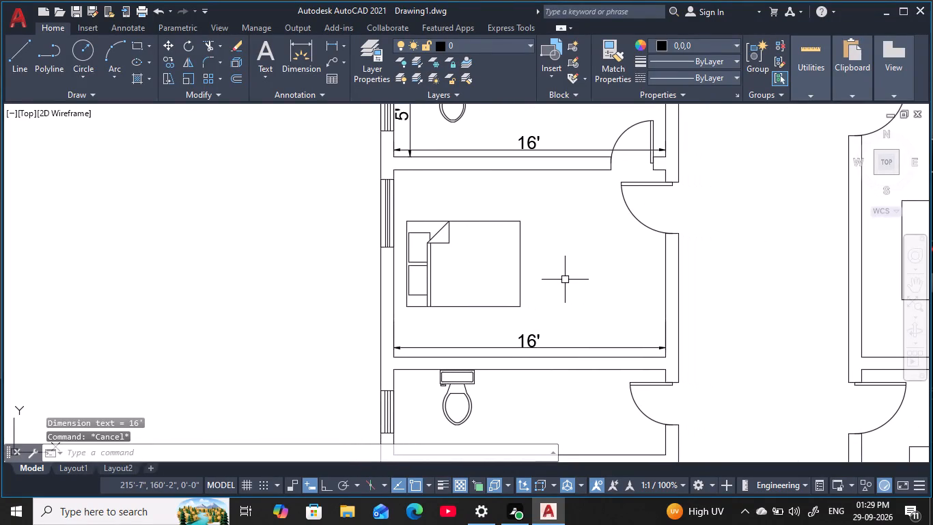
Add a vertical linear dimension between the north and south inner walls of the northwest bedroom, running through the bed.
type("DLI")
key("space")
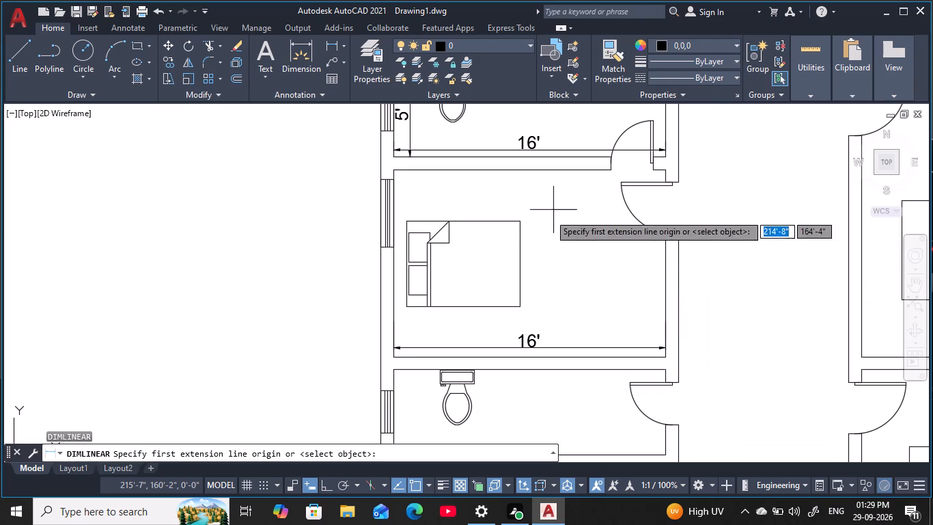
left_click(569, 172)
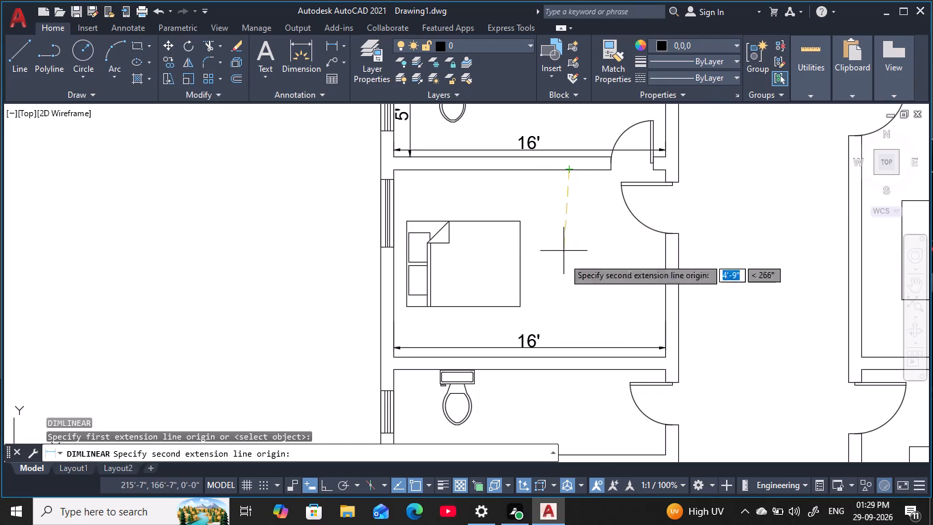
left_click(557, 358)
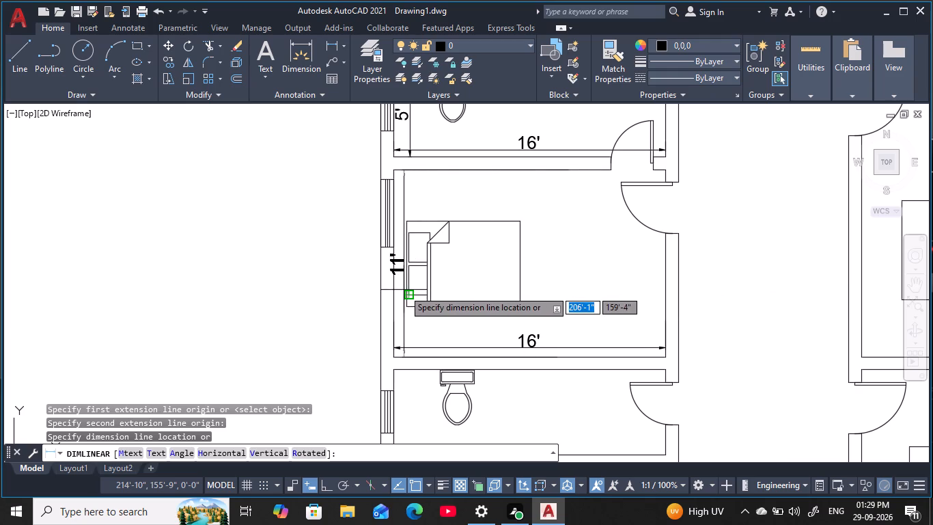
left_click(456, 310)
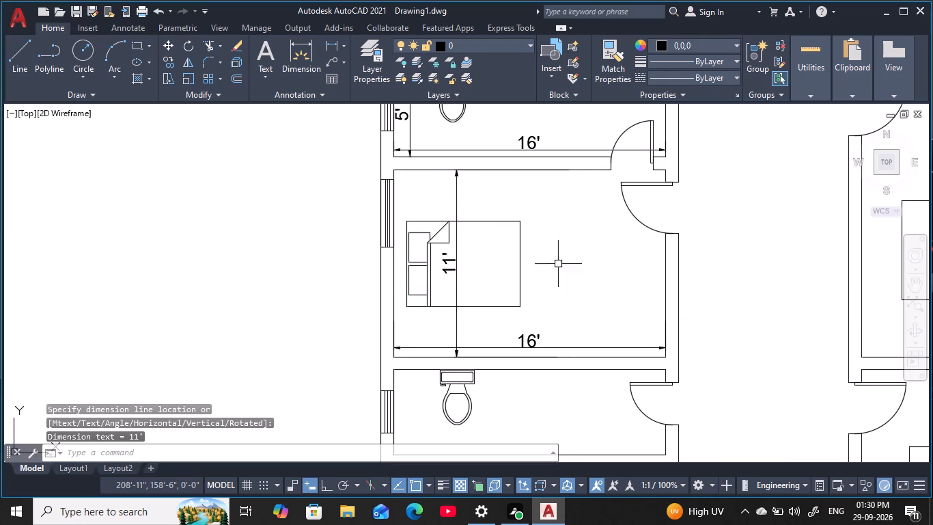
Add a horizontal linear dimension between the west and east inner walls of the toilet room north of the staircase, near its south wall.
scroll(592, 279, "down", 2)
middle_click_drag(592, 282, 548, 213)
scroll(523, 239, "up", 2)
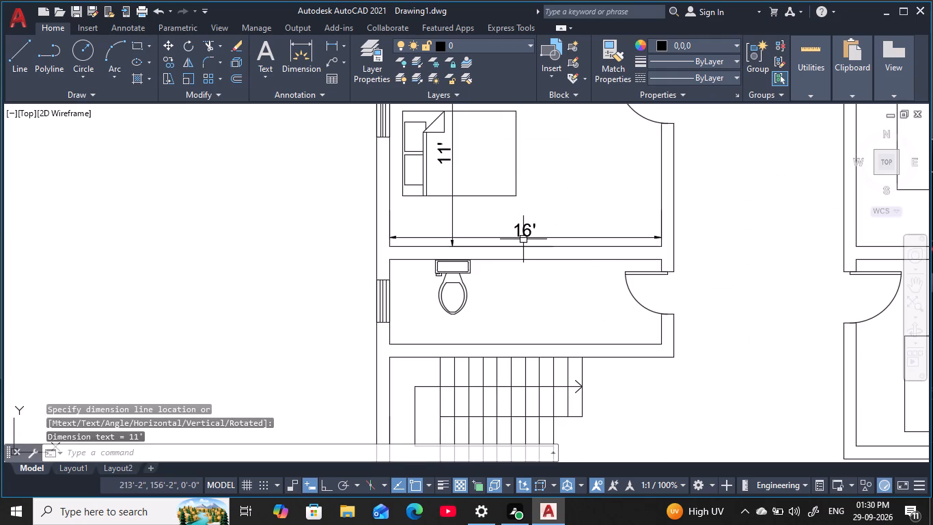
key("space")
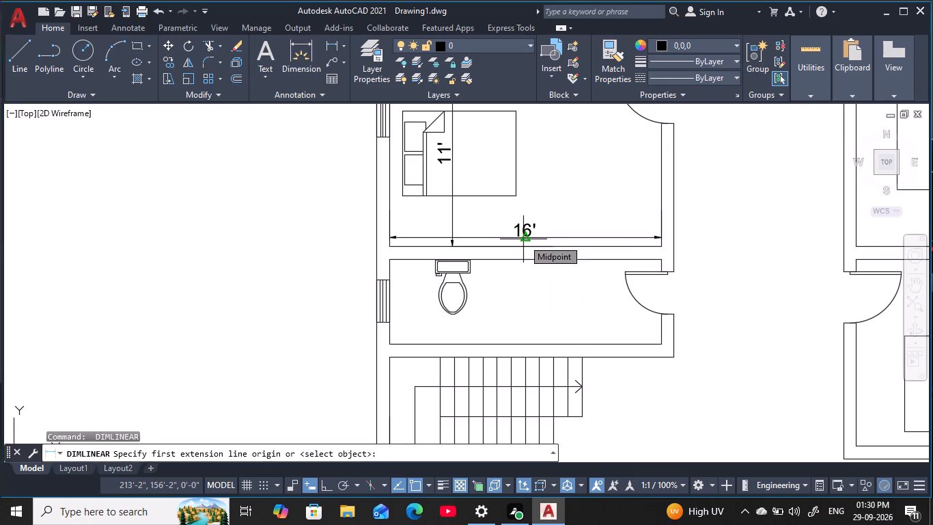
left_click(388, 329)
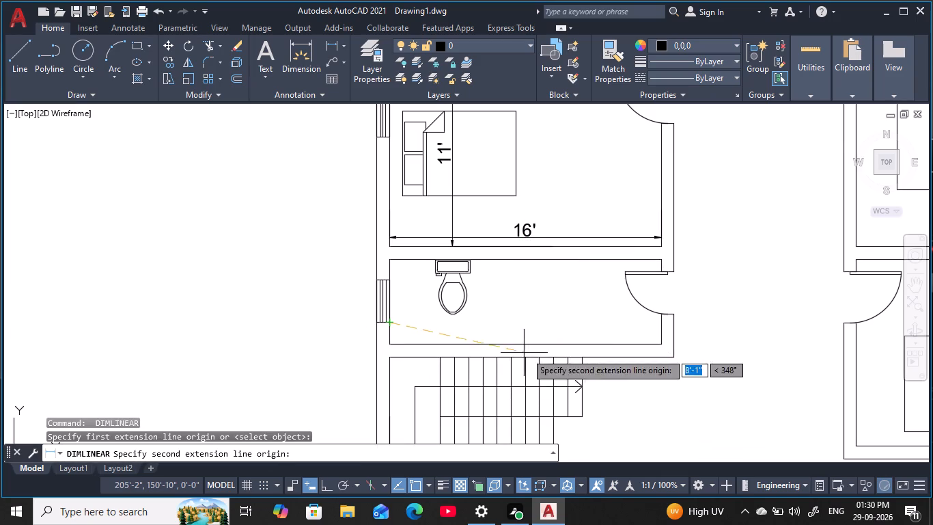
left_click(664, 325)
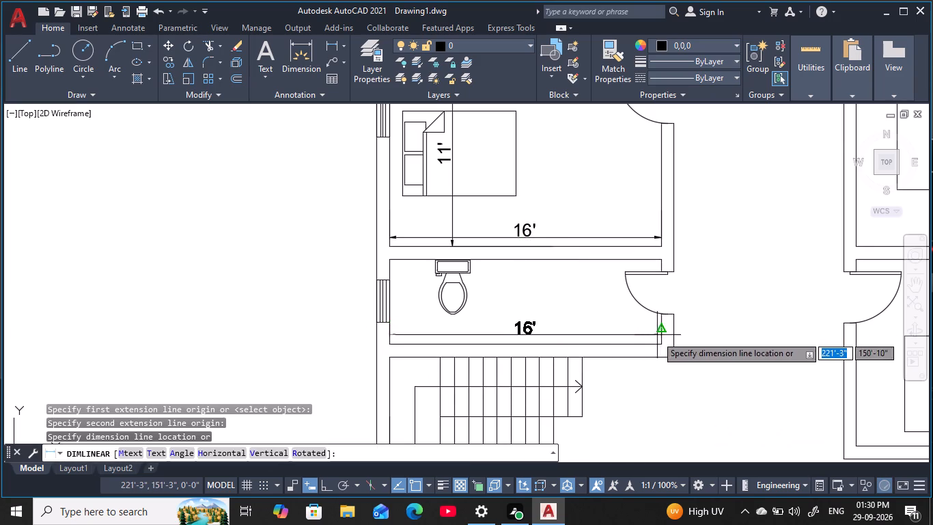
left_click(656, 336)
Add a vertical linear dimension between the north and south inner walls of the toilet room north of the staircase, beside its door.
key("space")
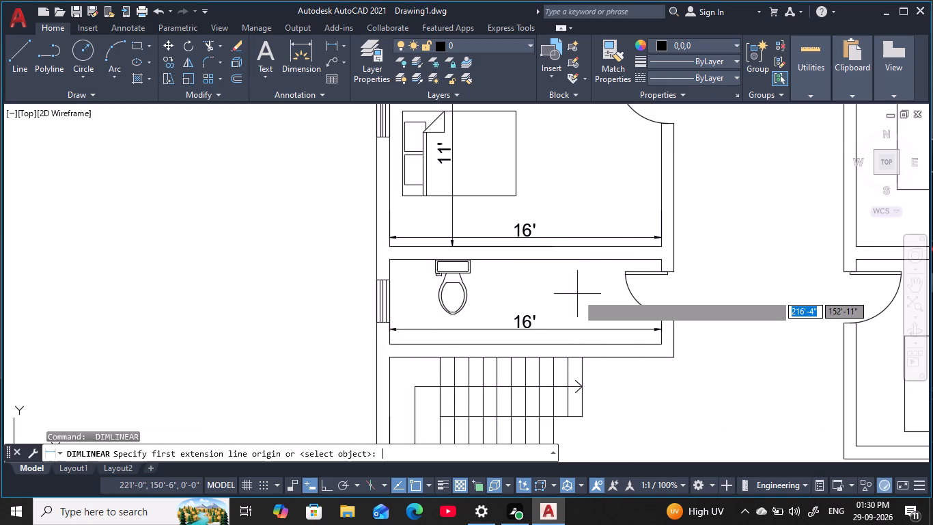
left_click(576, 262)
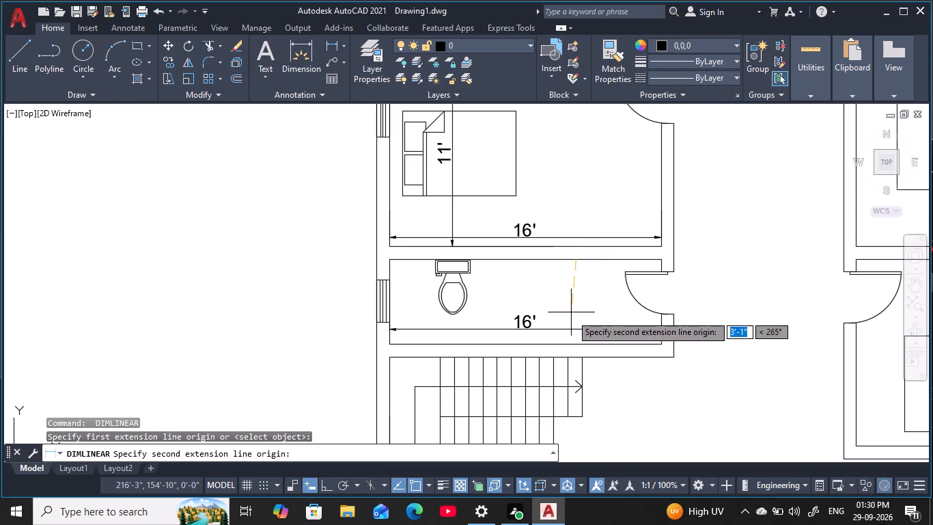
left_click(579, 345)
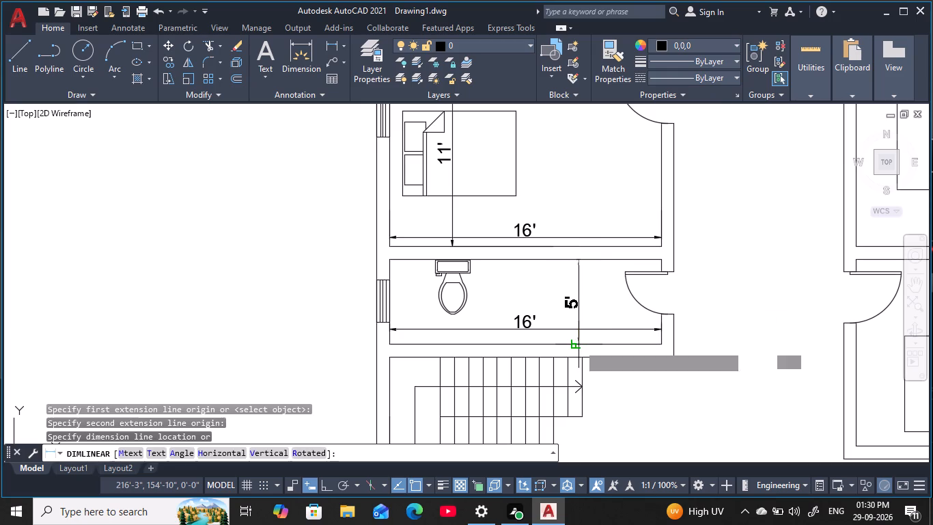
left_click(617, 334)
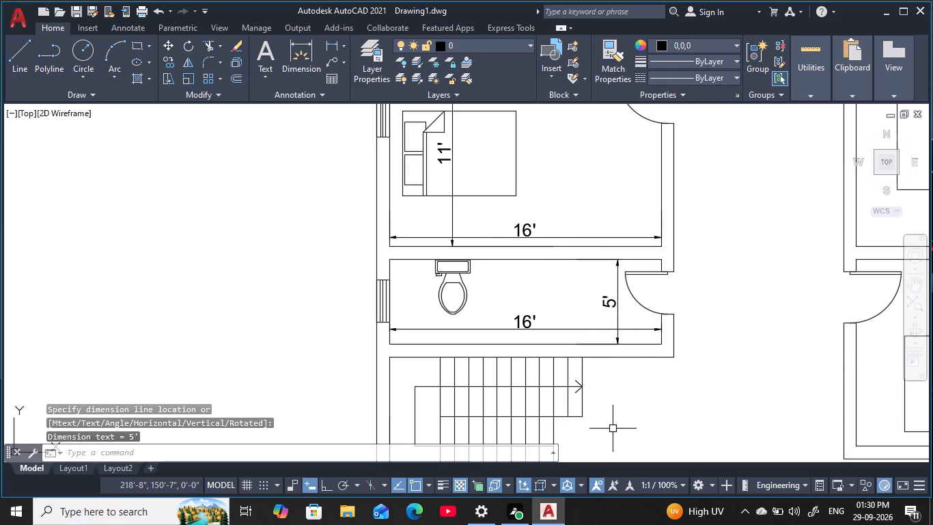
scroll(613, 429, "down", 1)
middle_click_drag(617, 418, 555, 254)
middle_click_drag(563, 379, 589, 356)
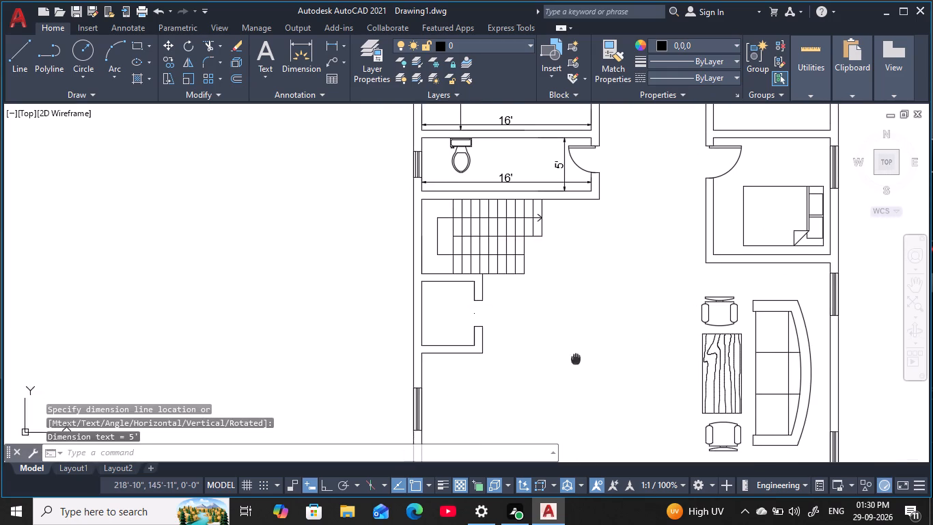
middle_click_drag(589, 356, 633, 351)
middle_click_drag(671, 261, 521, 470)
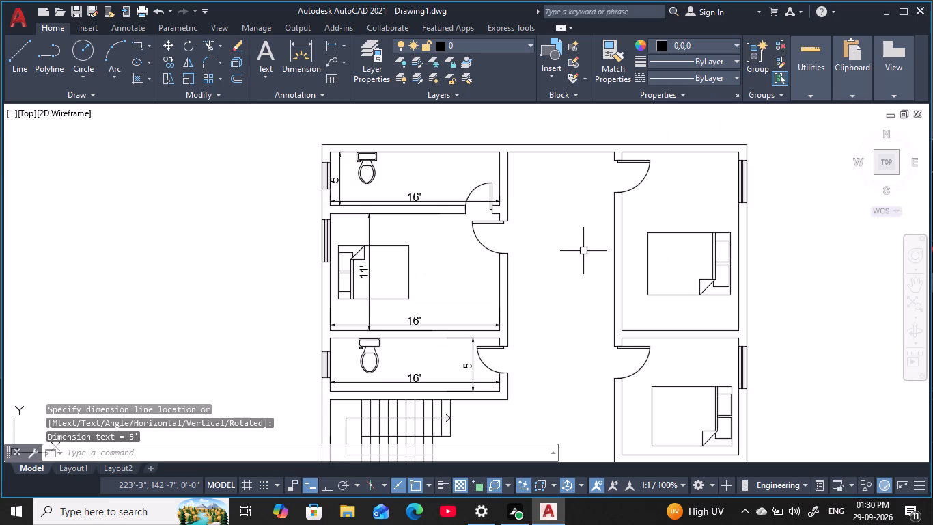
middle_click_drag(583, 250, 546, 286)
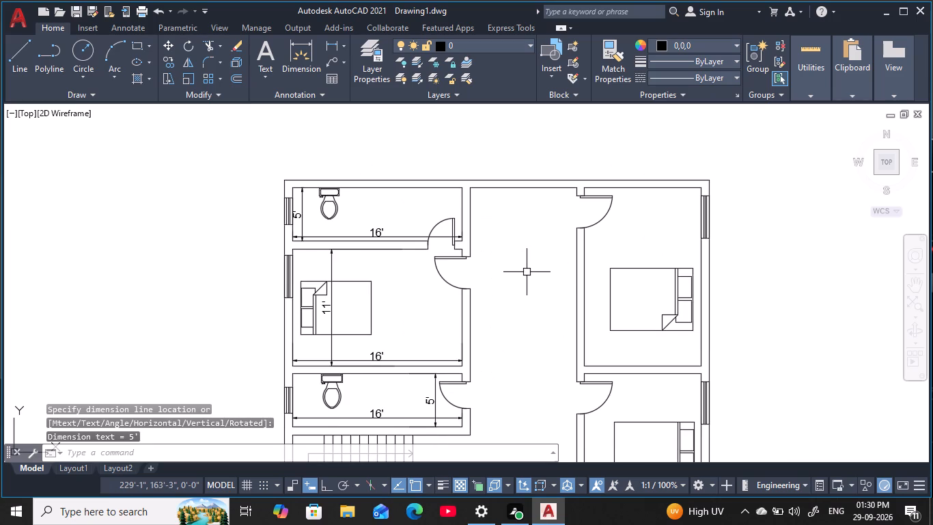
Add a vertical linear dimension between the north and south inner walls of the northeast bedroom, between its west wall and the bed.
key("space")
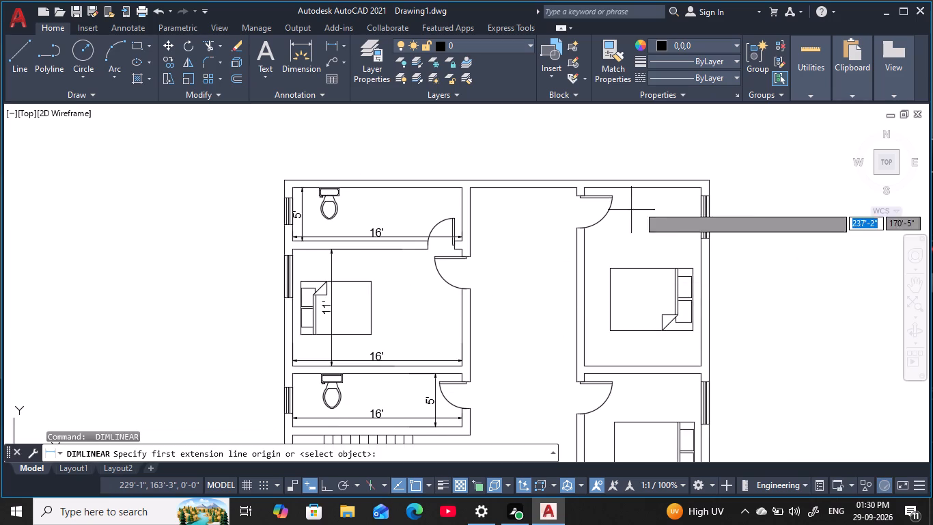
left_click(647, 191)
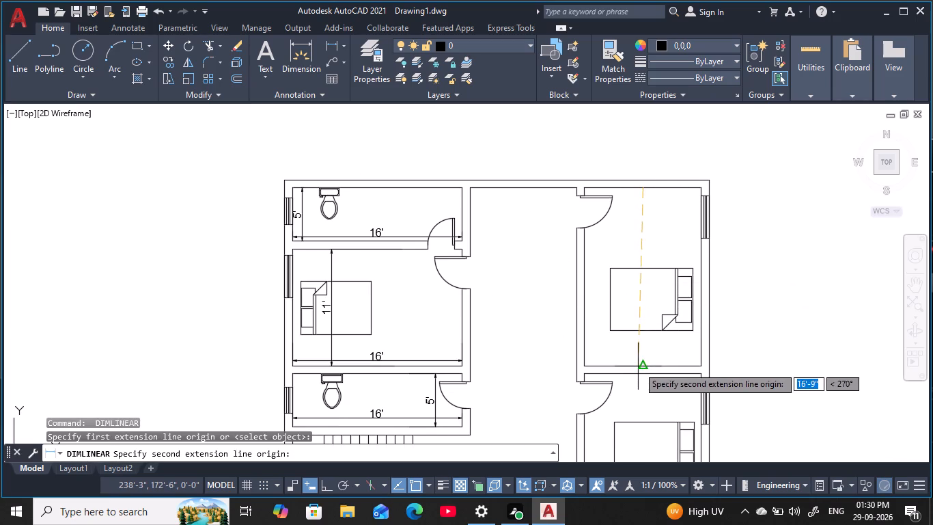
left_click(638, 366)
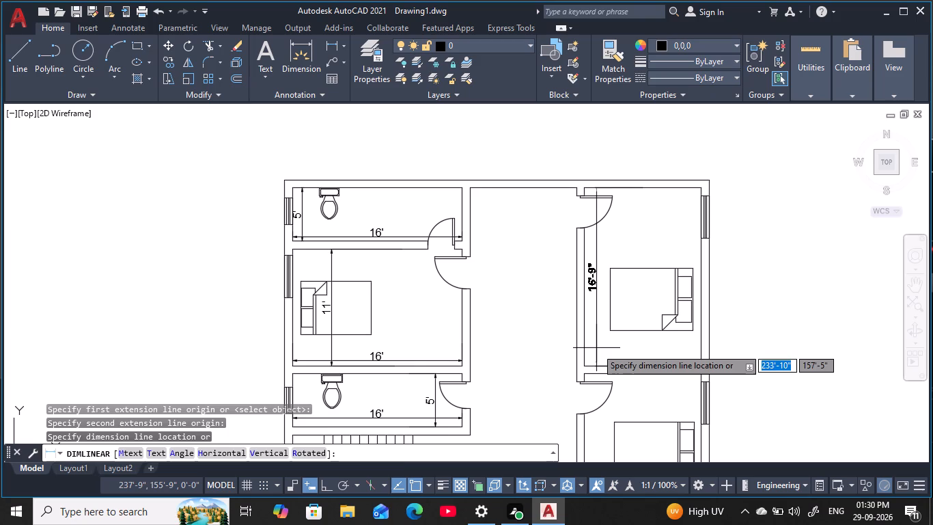
left_click(596, 348)
Add a horizontal linear dimension between the west and east inner walls of the northeast bedroom, just south of the bed.
key("space")
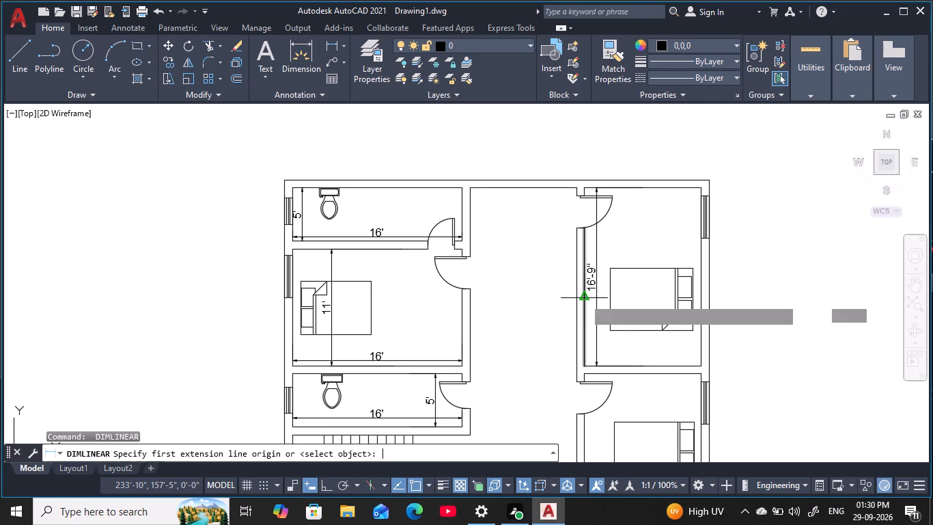
scroll(586, 298, "up", 2)
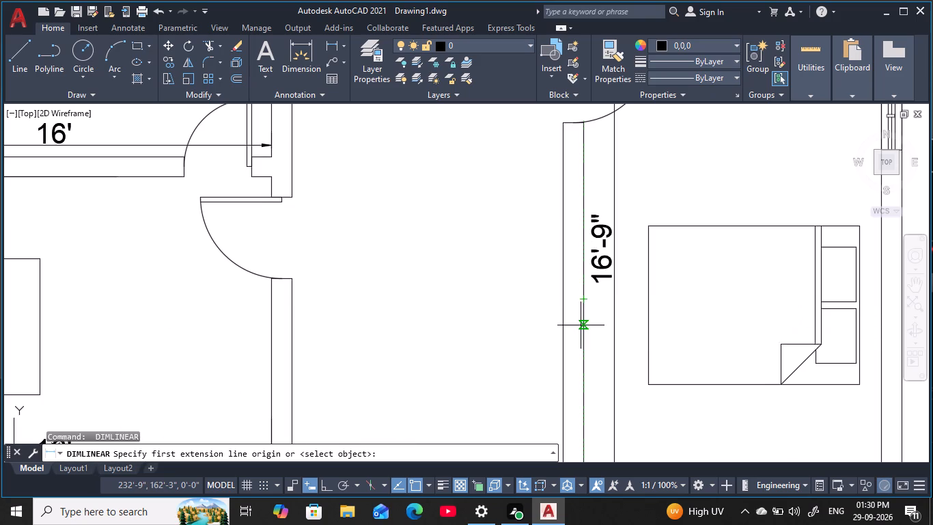
left_click(581, 325)
middle_click_drag(788, 293, 622, 336)
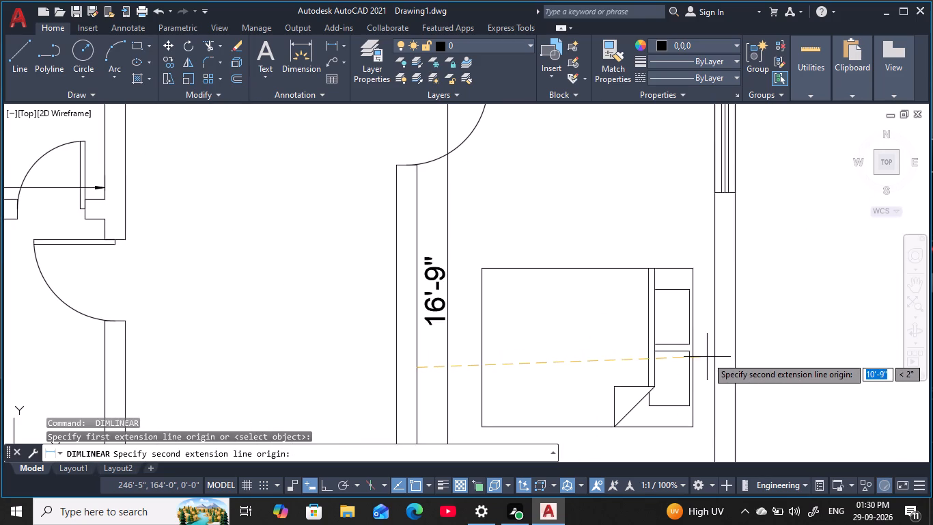
left_click(714, 361)
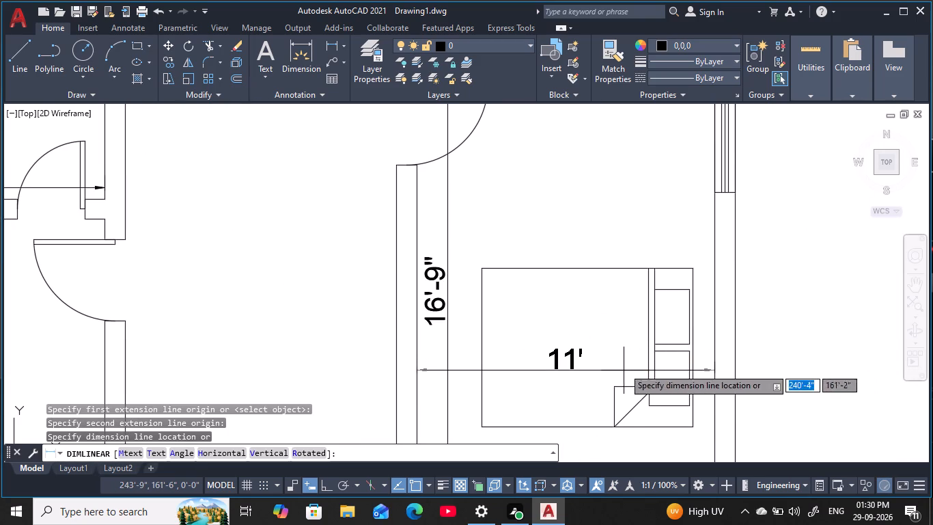
middle_click_drag(624, 368, 637, 234)
left_click(665, 338)
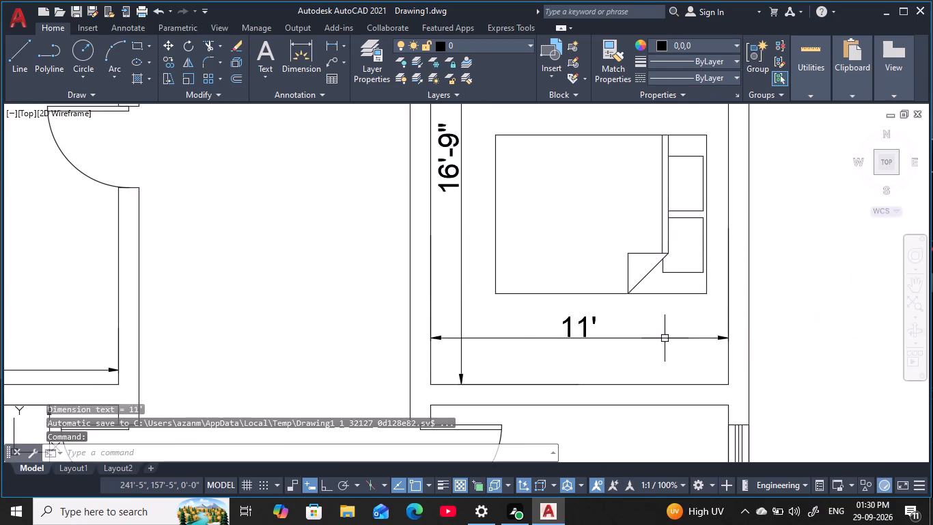
Add a vertical linear dimension between the north and south inner walls of the bedroom north of the sofa area, west of its bed.
scroll(665, 339, "down", 2)
middle_click_drag(669, 349, 689, 212)
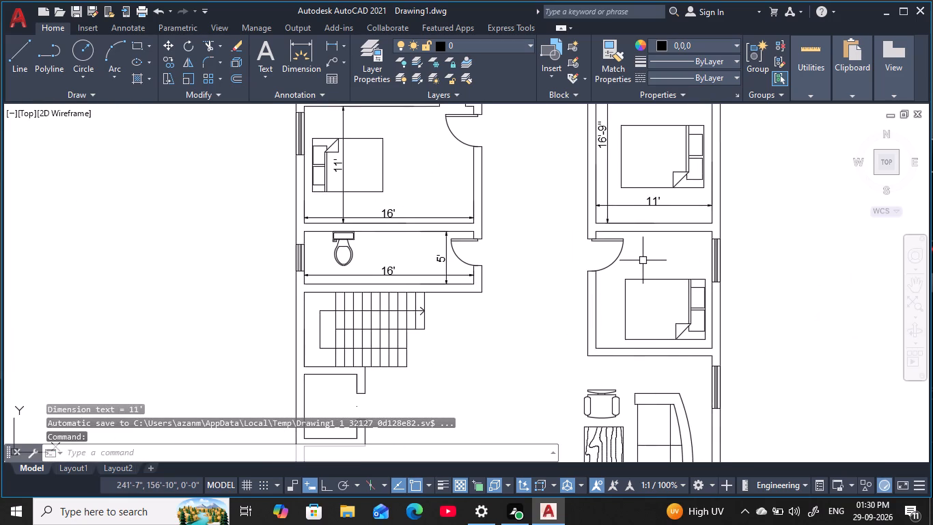
key("space")
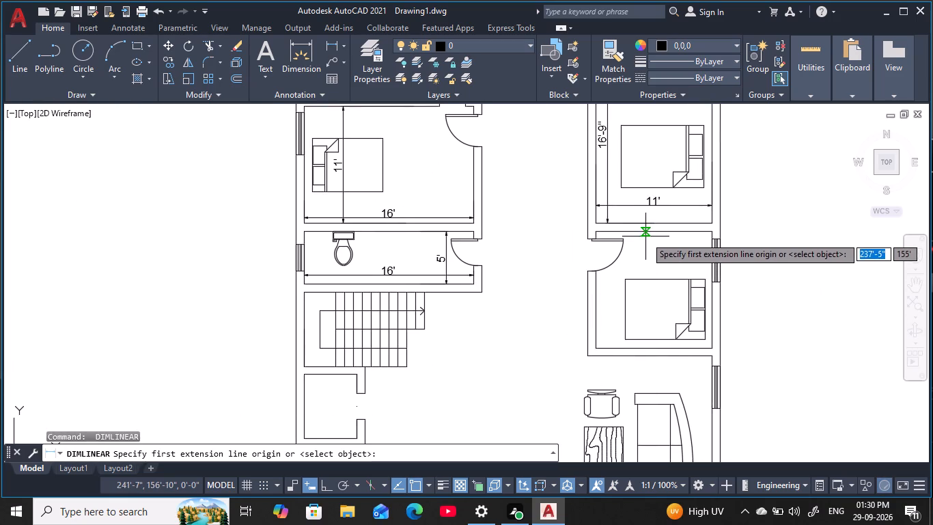
left_click(645, 237)
left_click(652, 349)
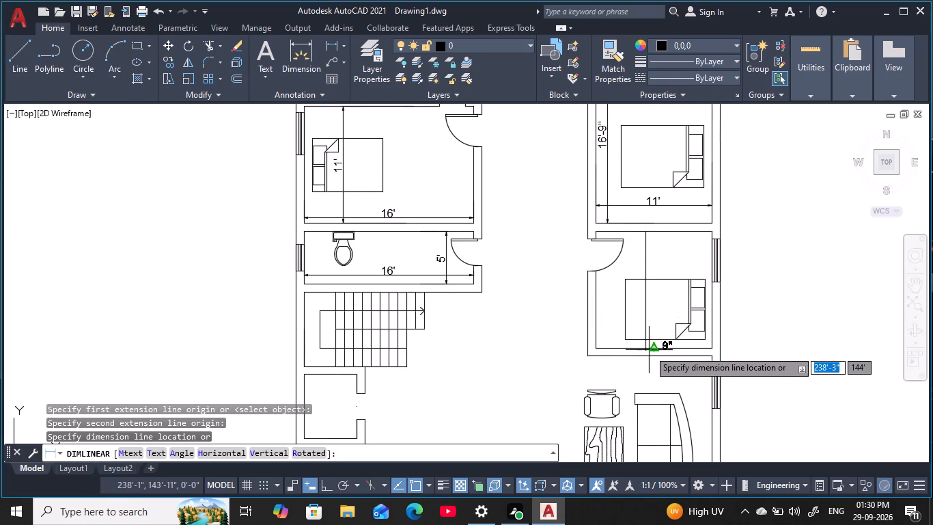
left_click(611, 334)
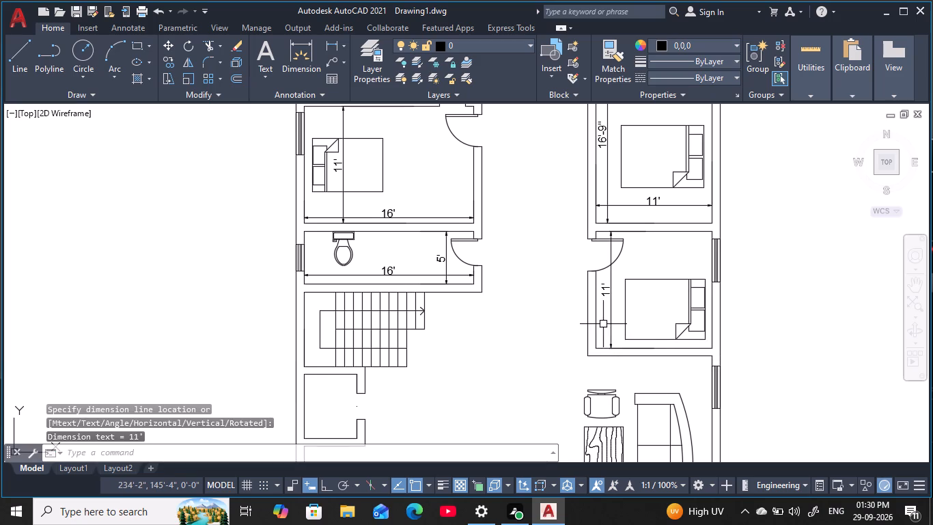
Add a horizontal linear dimension between the west and east inner walls of the bedroom north of the sofa area, running through the bed.
key("space")
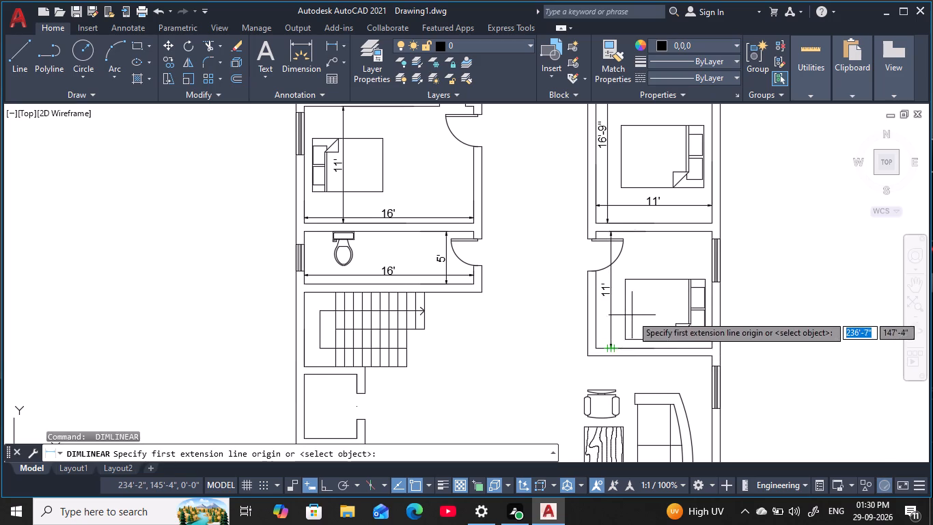
left_click(595, 329)
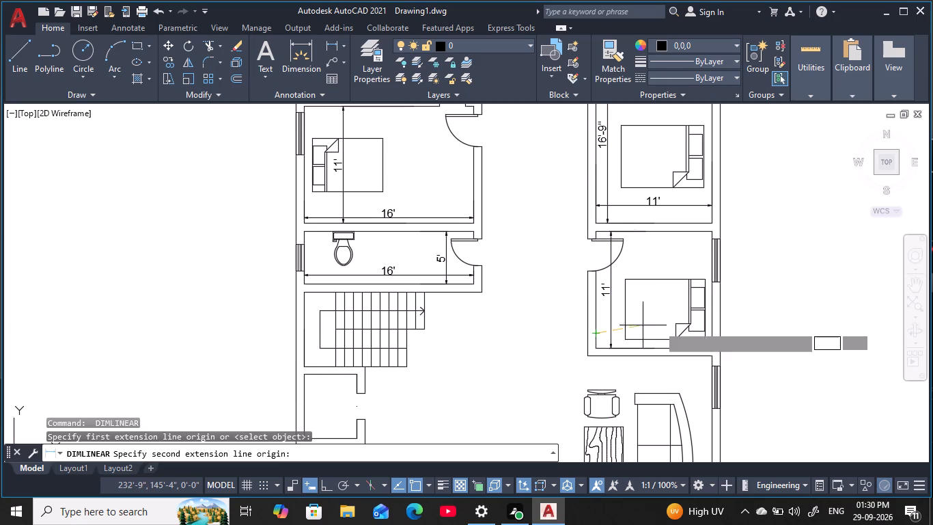
left_click(712, 336)
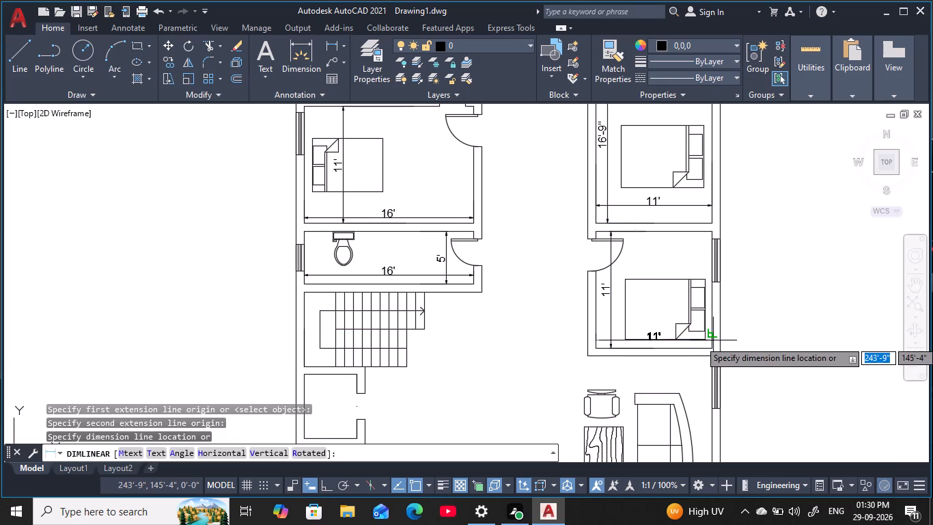
left_click(707, 321)
Add a vertical linear dimension between the north and south inner walls of the small room south of the staircase, near its west wall.
middle_click_drag(637, 345, 645, 209)
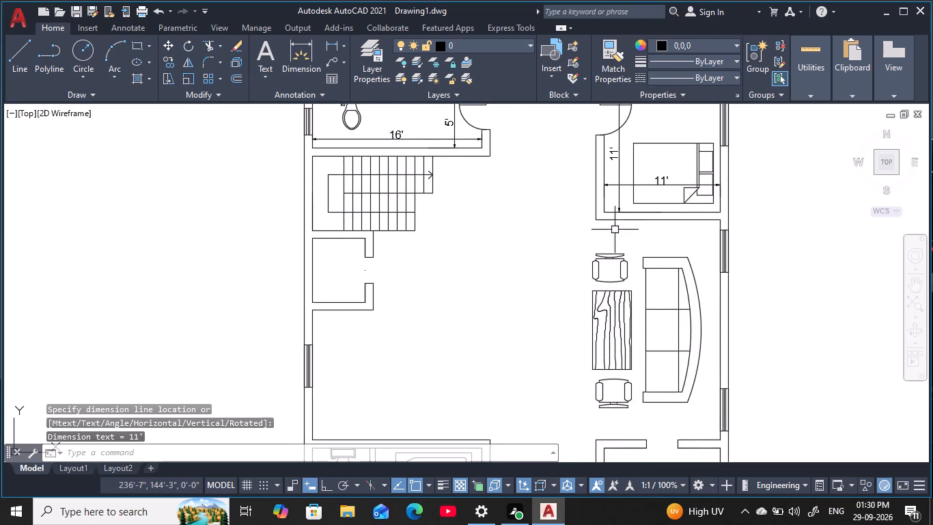
scroll(572, 262, "down", 1)
middle_click_drag(543, 303, 574, 219)
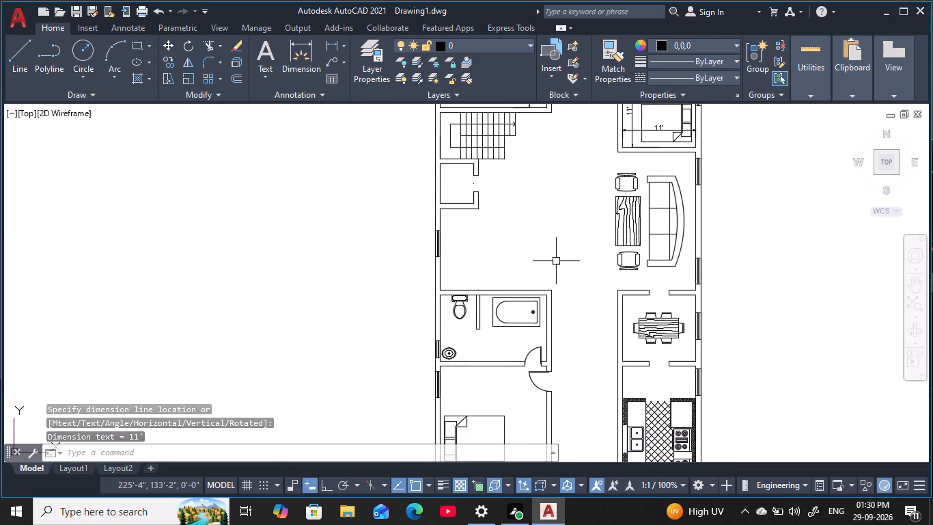
scroll(458, 165, "up", 3)
key("space")
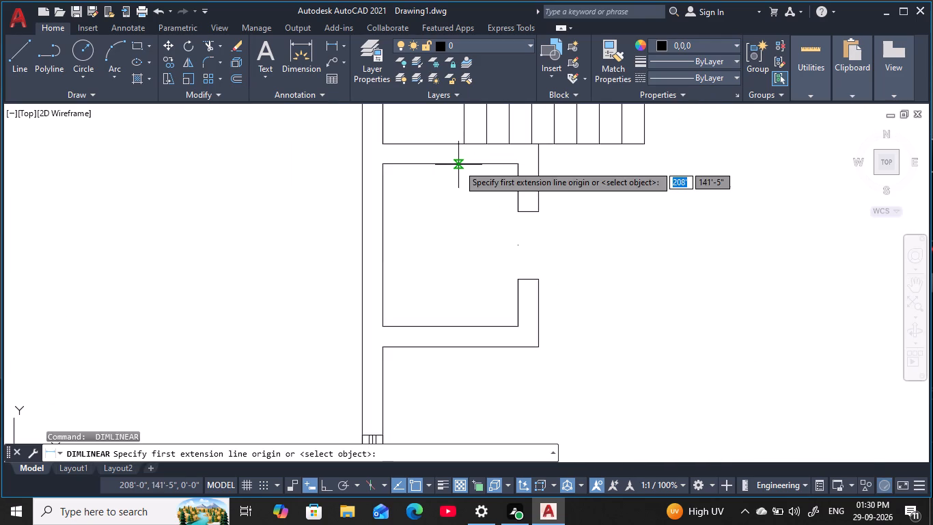
left_click(458, 165)
left_click(434, 167)
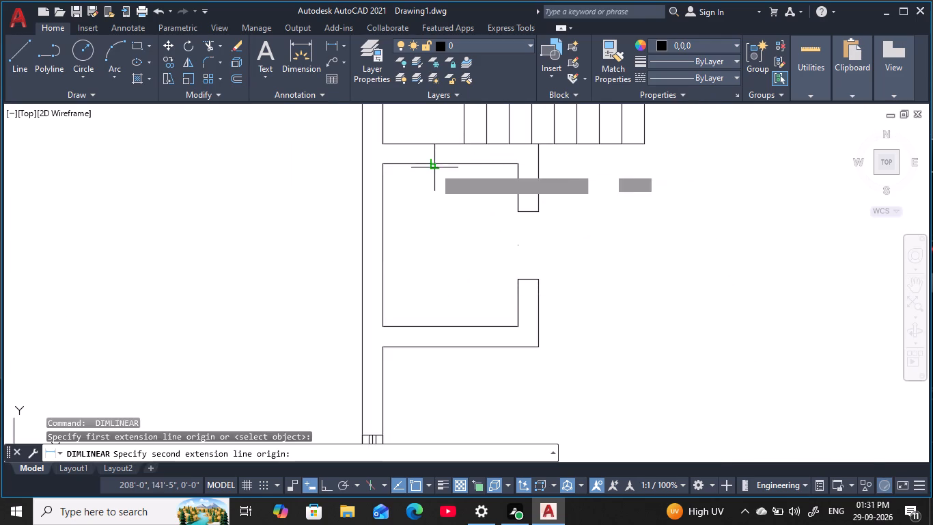
left_click(434, 327)
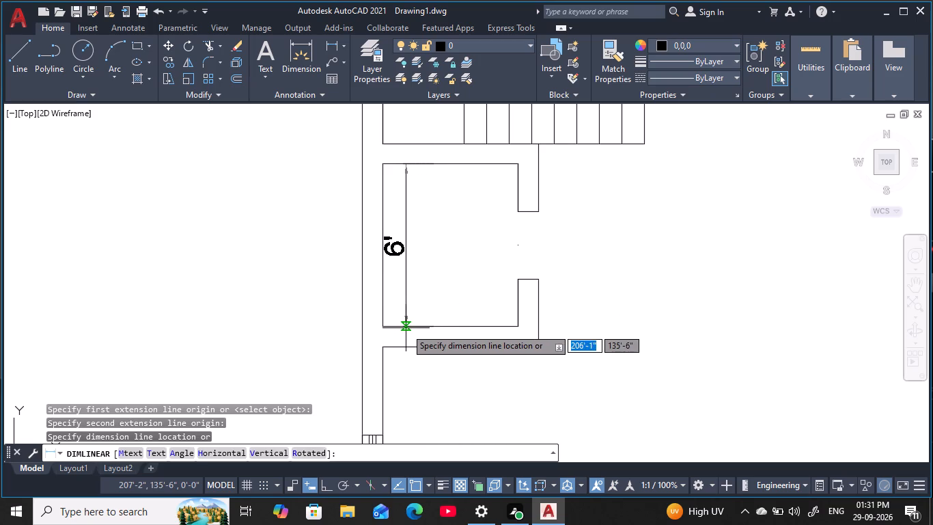
left_click(406, 328)
Add a horizontal linear dimension between the west and east inner walls of the small room south of the staircase, near its north wall.
key("space")
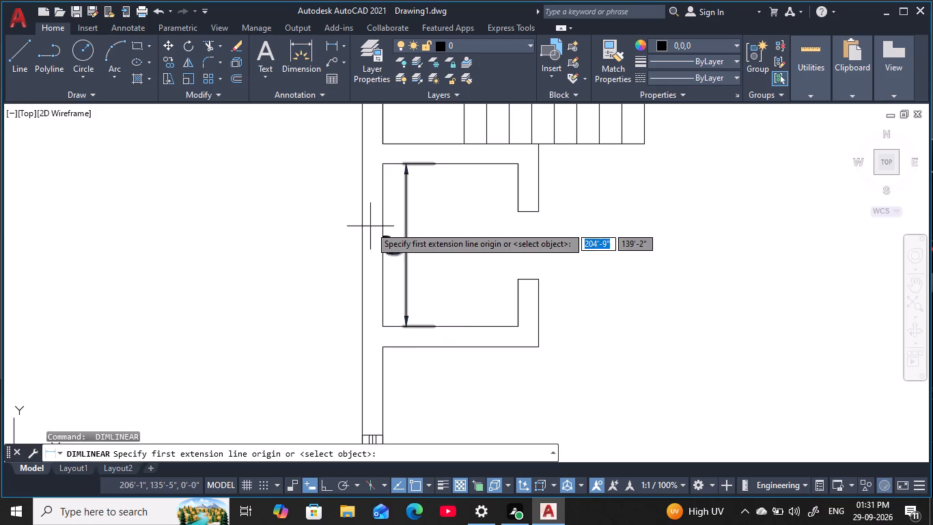
left_click(385, 185)
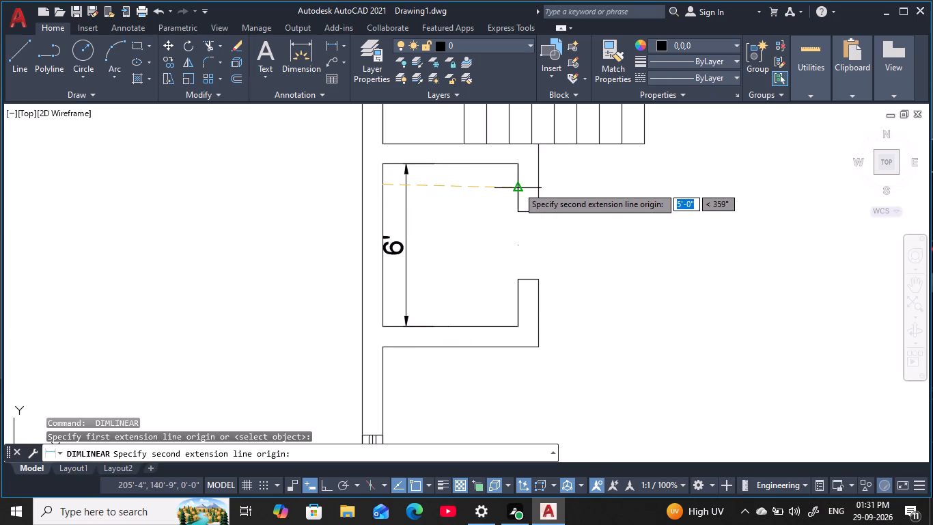
left_click(518, 186)
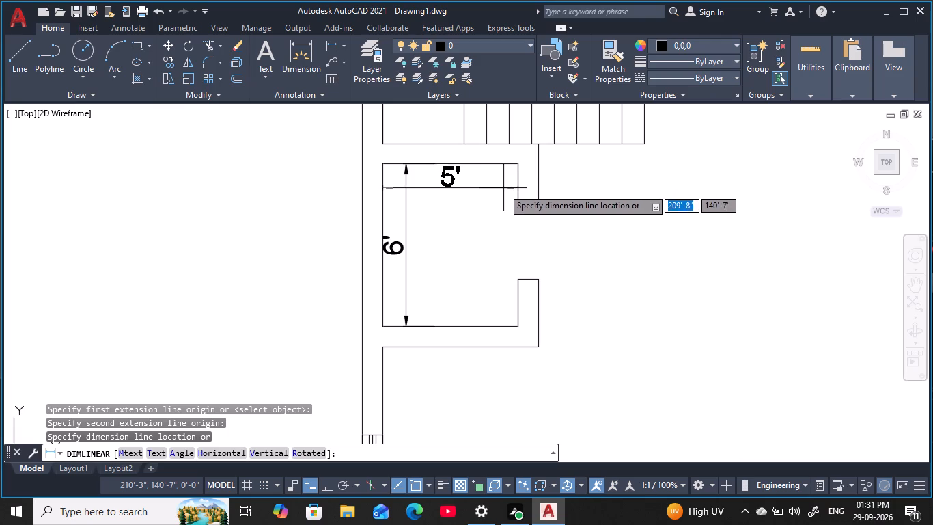
left_click(503, 190)
Add a horizontal linear dimension between the west and east inner walls of the bathroom with the bathtub, just above its south wall.
scroll(486, 220, "down", 3)
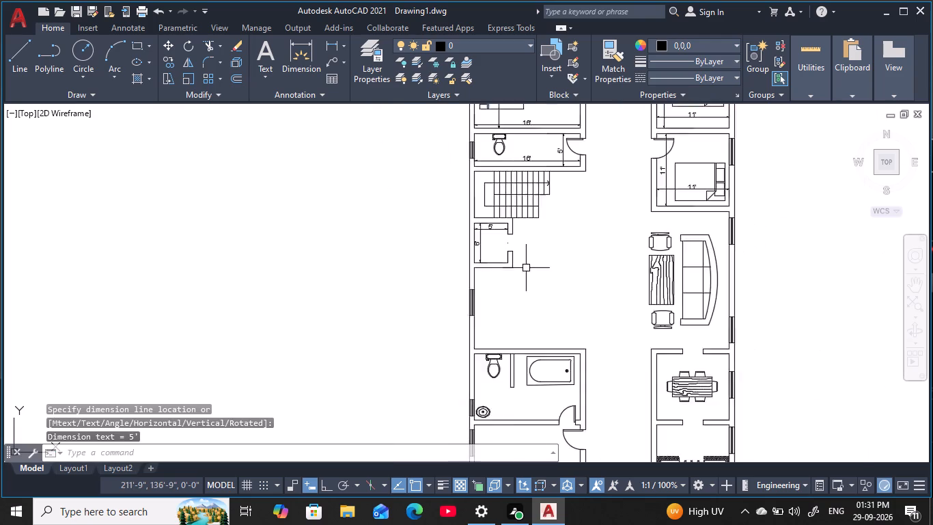
scroll(528, 271, "down", 1)
middle_click_drag(540, 314, 542, 245)
scroll(519, 284, "up", 4)
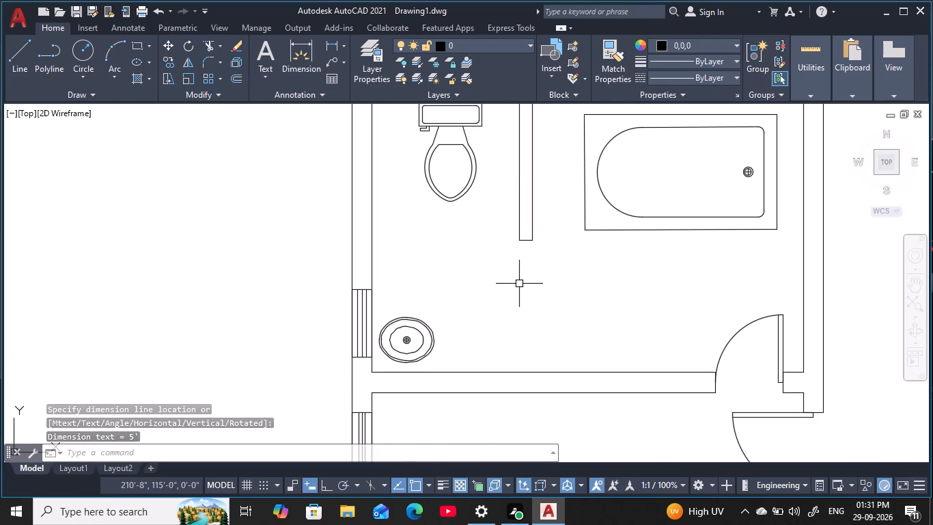
key("space")
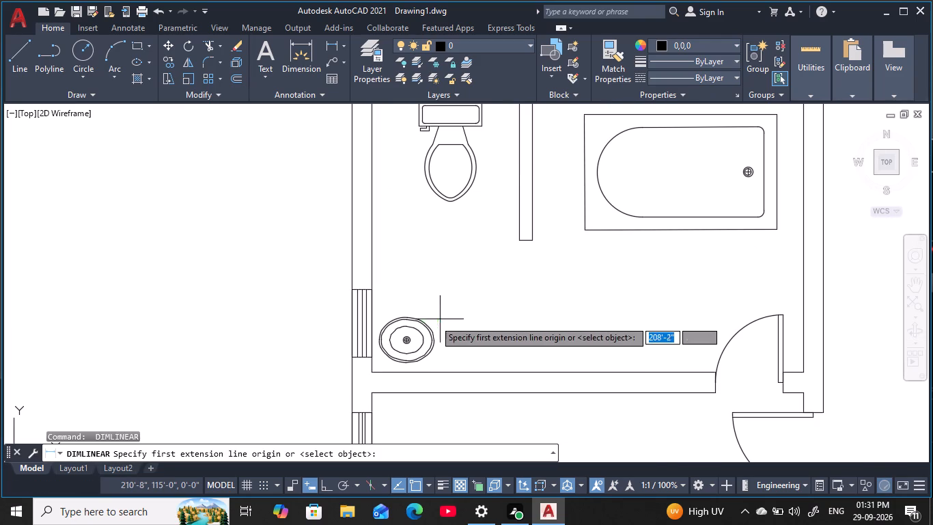
left_click(372, 278)
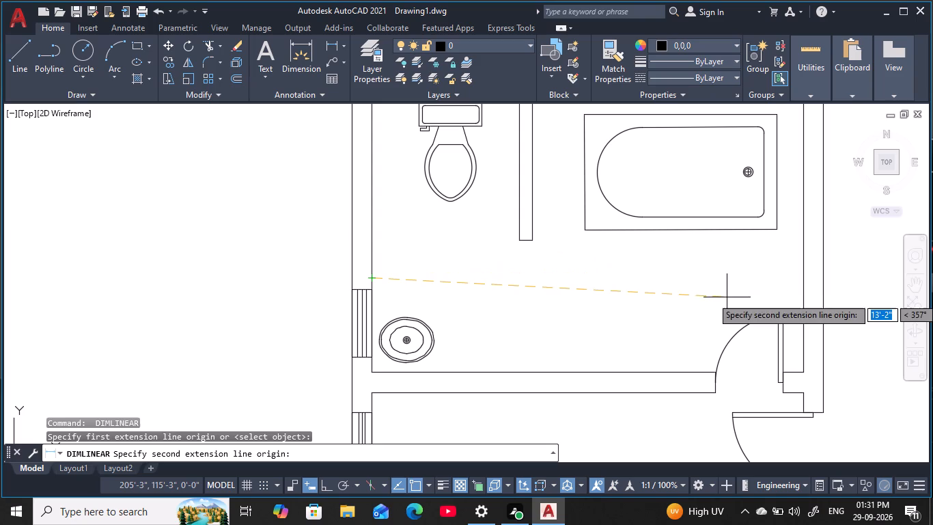
left_click(798, 279)
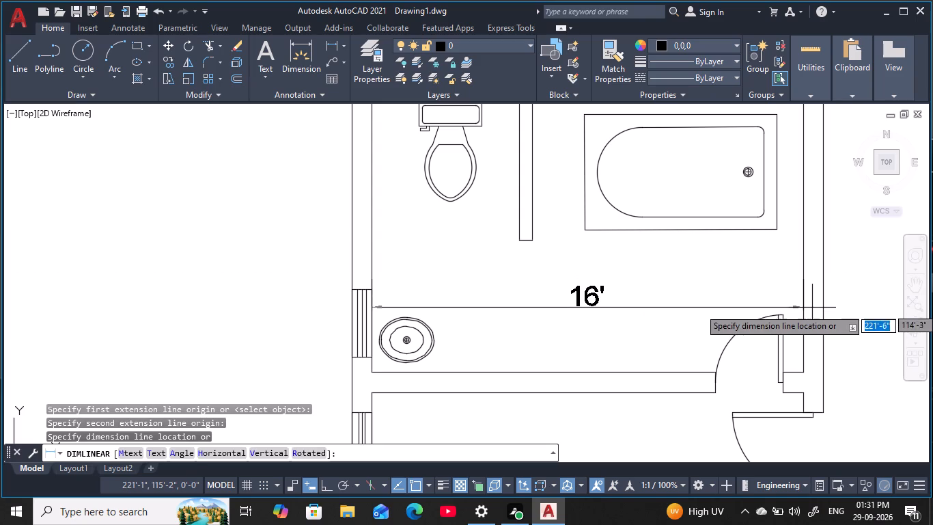
left_click(805, 350)
Add a vertical linear dimension between the north and south inner walls of the bathtub bathroom, running past the toilet and washbasin.
middle_click_drag(686, 258, 697, 288)
scroll(699, 292, "down", 1)
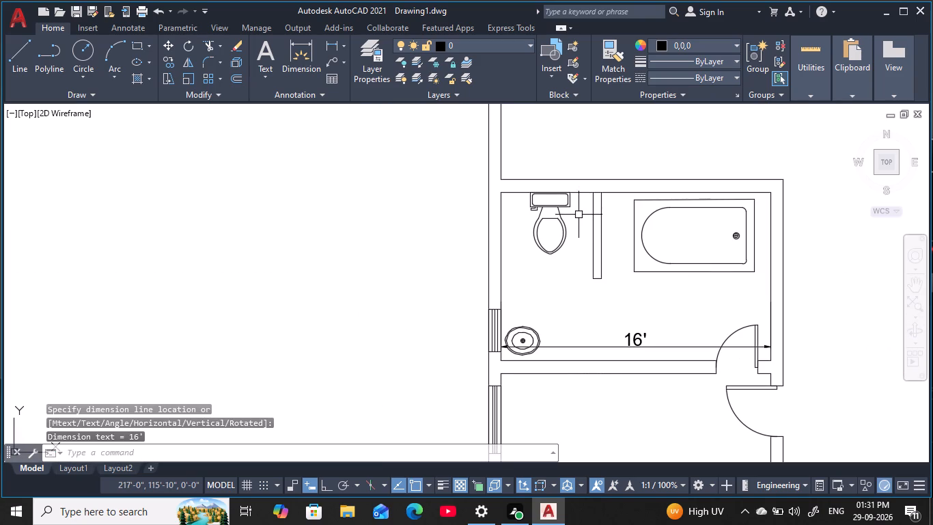
key("space")
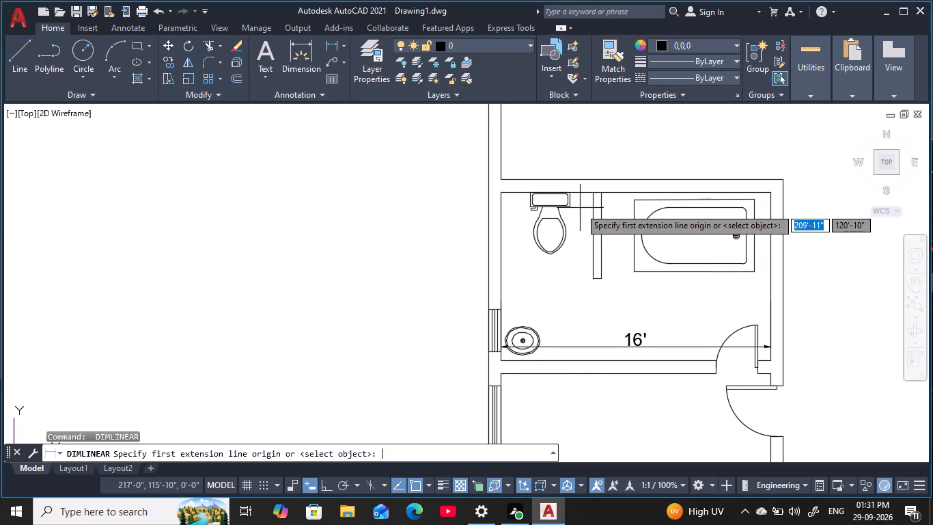
left_click(580, 198)
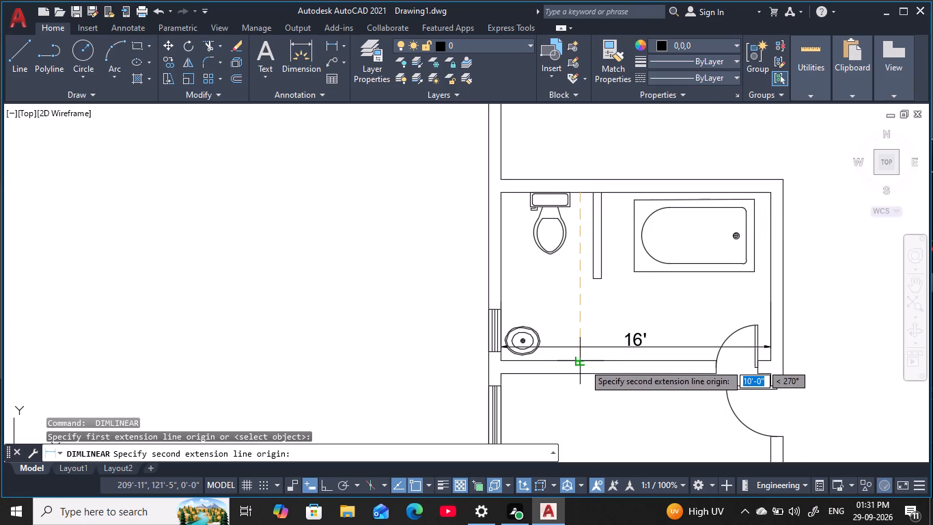
left_click(584, 362)
left_click(529, 345)
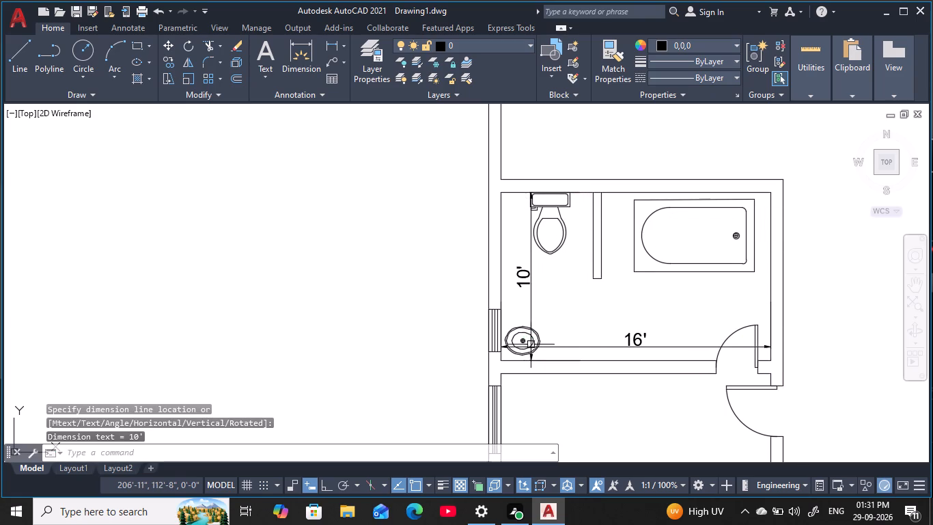
Add a vertical linear dimension between the north and south inner walls of the southwest bedroom, close to its east wall.
scroll(598, 305, "down", 2)
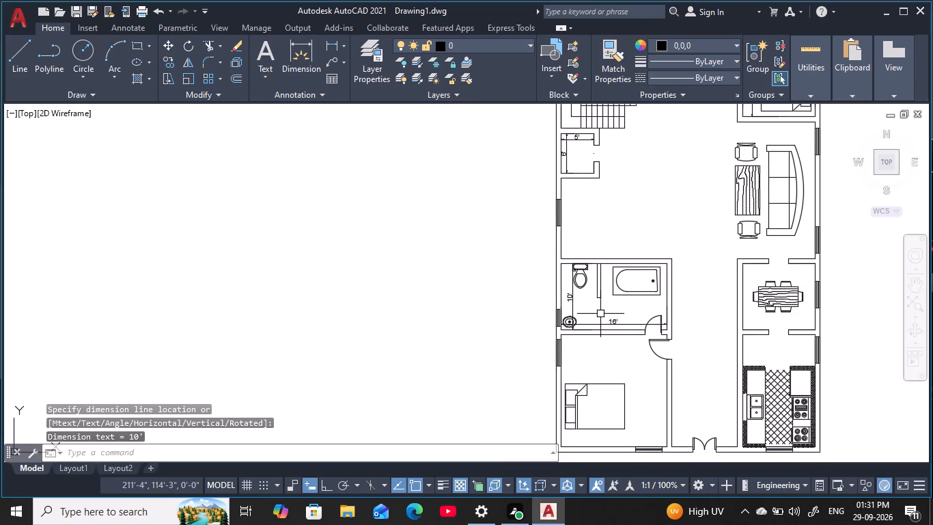
middle_click_drag(601, 306, 620, 248)
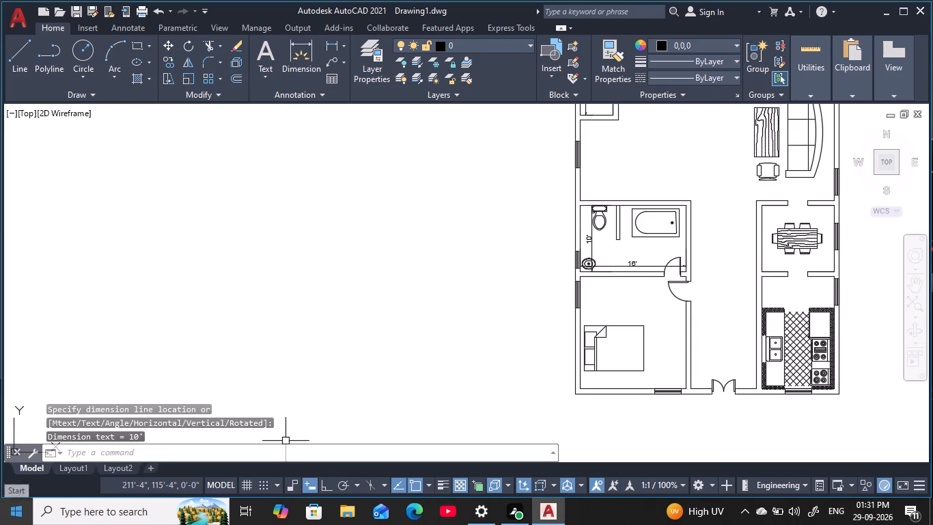
key("space")
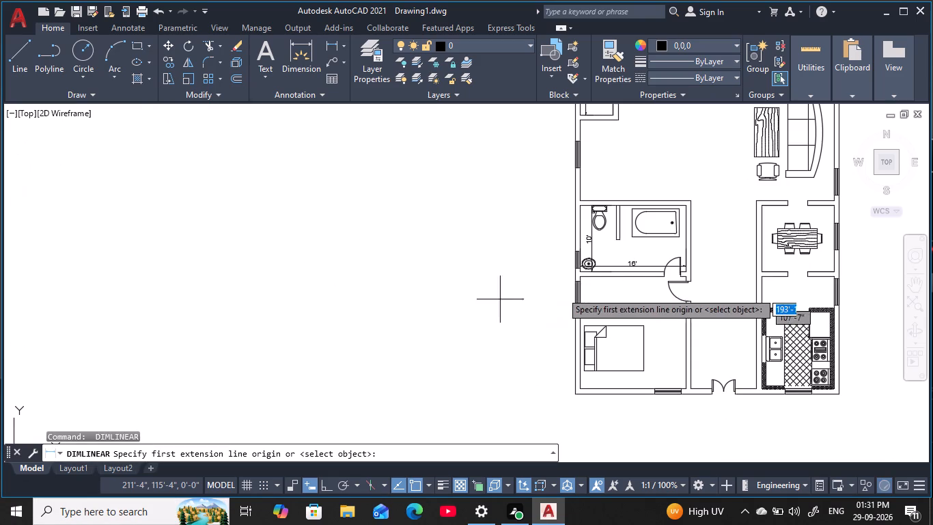
left_click(615, 278)
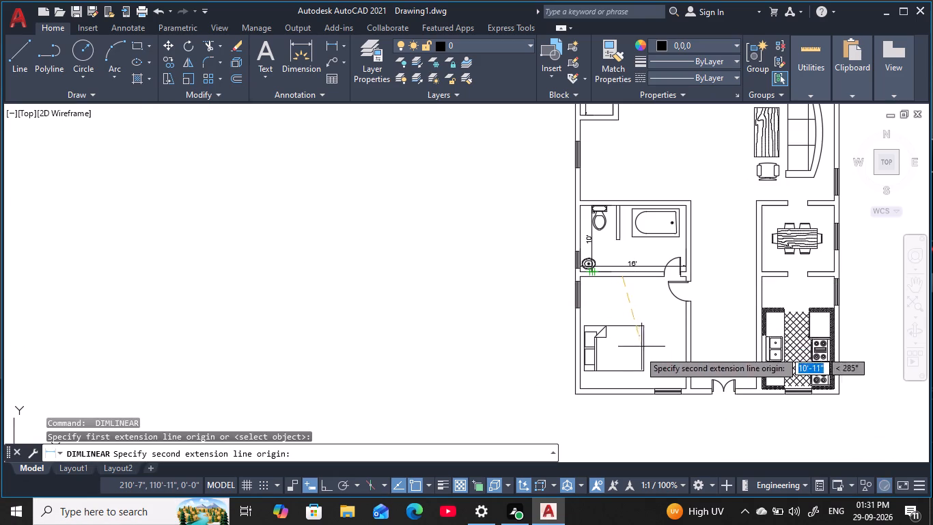
left_click(626, 390)
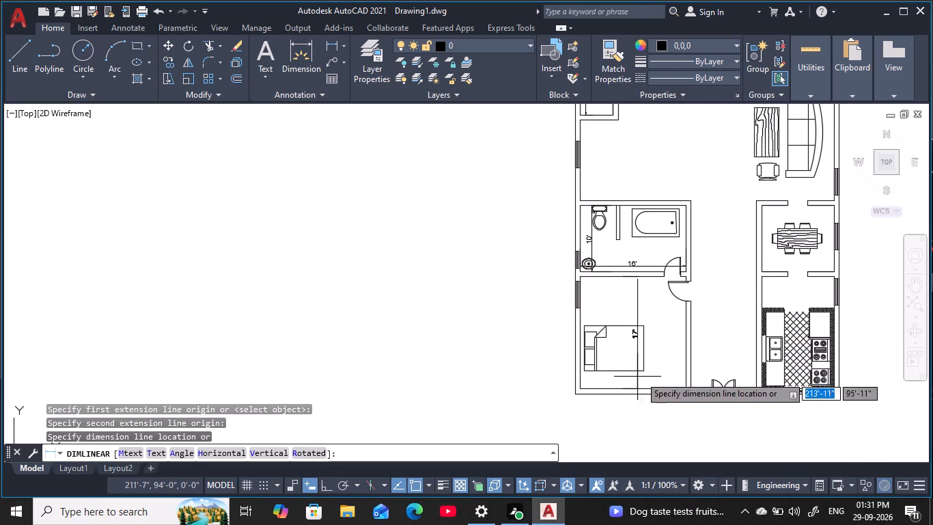
left_click(680, 371)
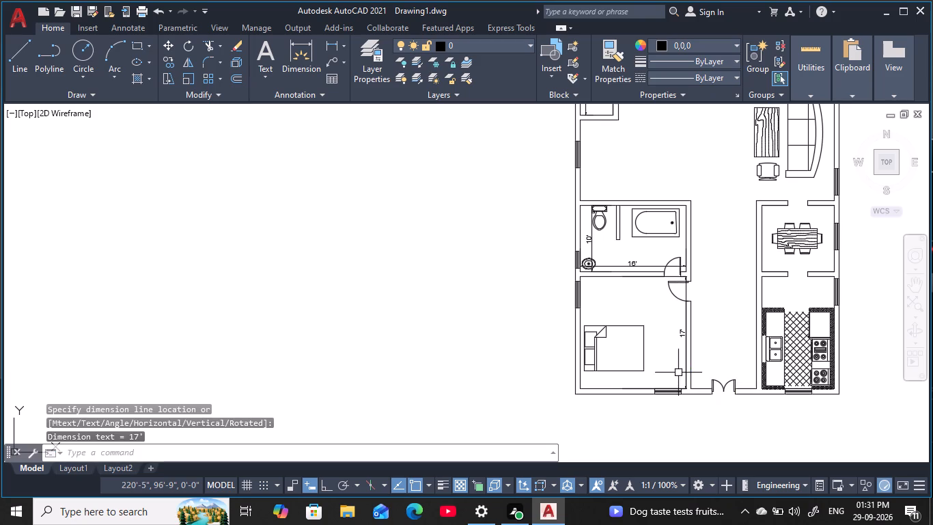
Add a horizontal linear dimension between the west and east inner walls of the southwest bedroom, north of the bed.
scroll(643, 342, "up", 2)
middle_click_drag(643, 342, 544, 260)
scroll(540, 258, "down", 1)
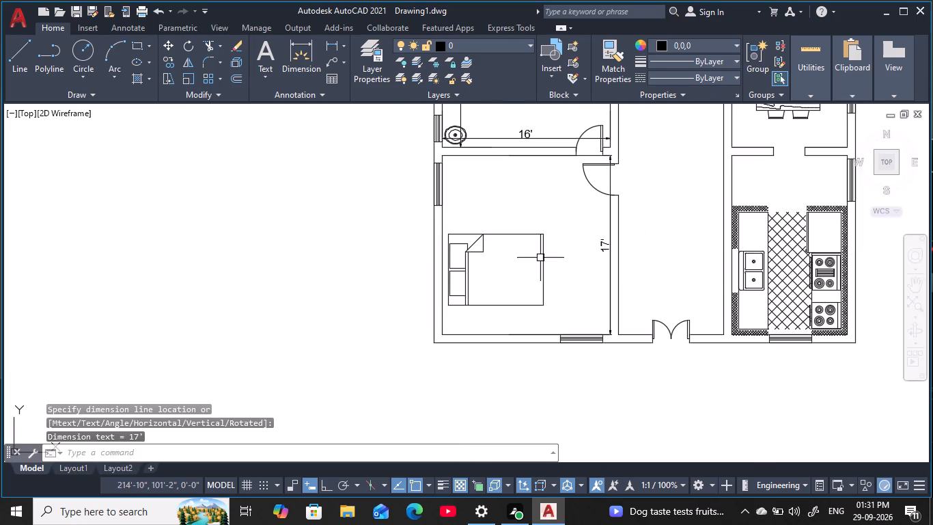
key("space")
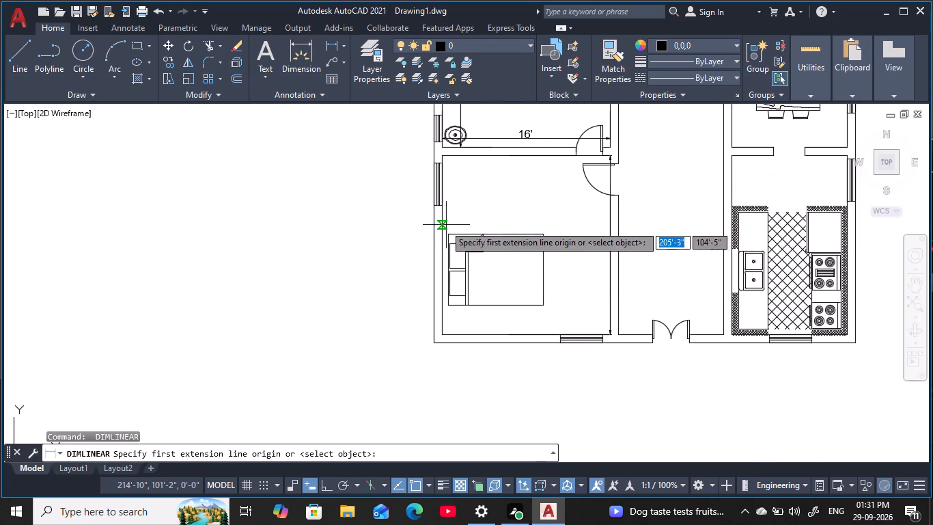
left_click(444, 225)
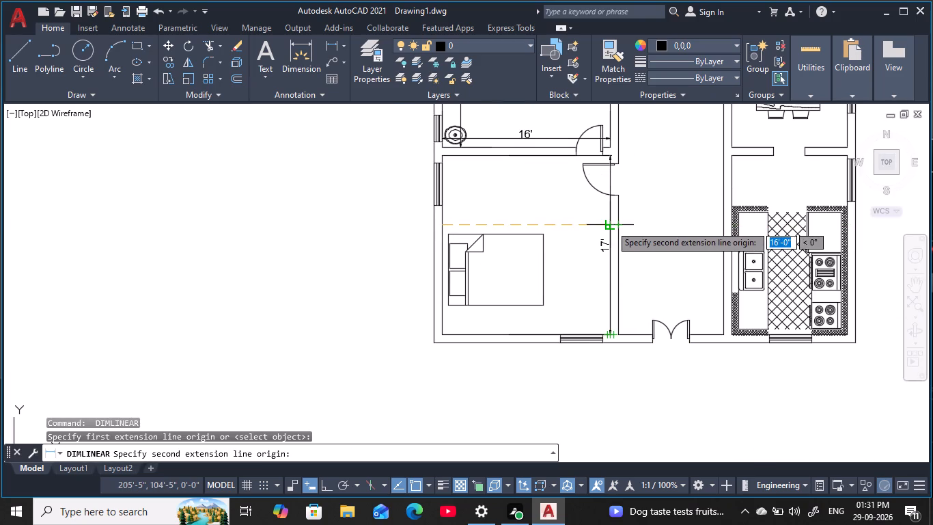
left_click(611, 225)
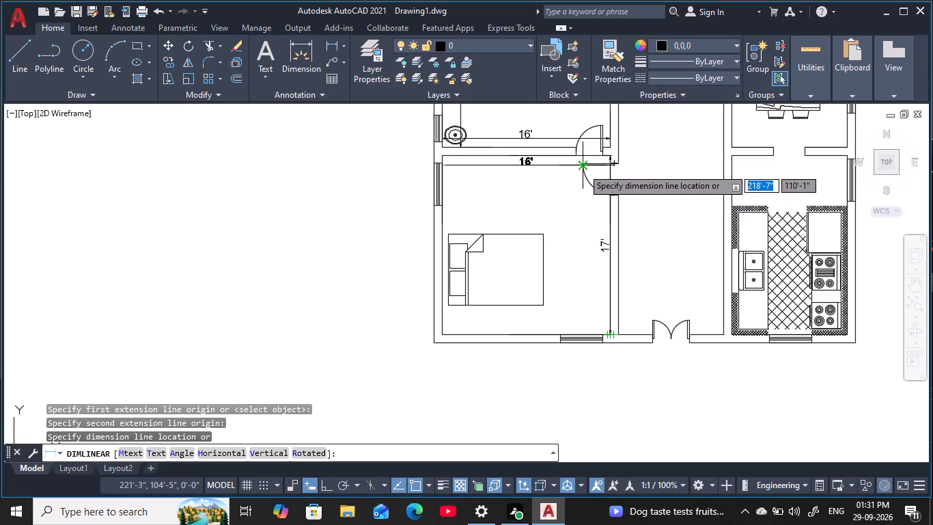
left_click(584, 174)
scroll(571, 256, "down", 1)
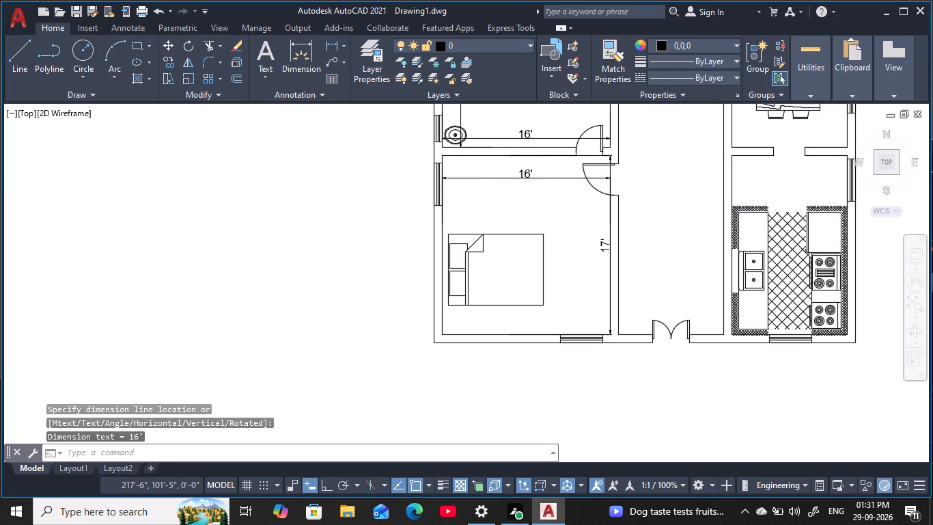
Add a horizontal linear dimension between the west and east inner walls of the kitchen, just below its north wall.
middle_click_drag(571, 256, 454, 314)
middle_click_drag(498, 241, 388, 219)
scroll(478, 234, "up", 2)
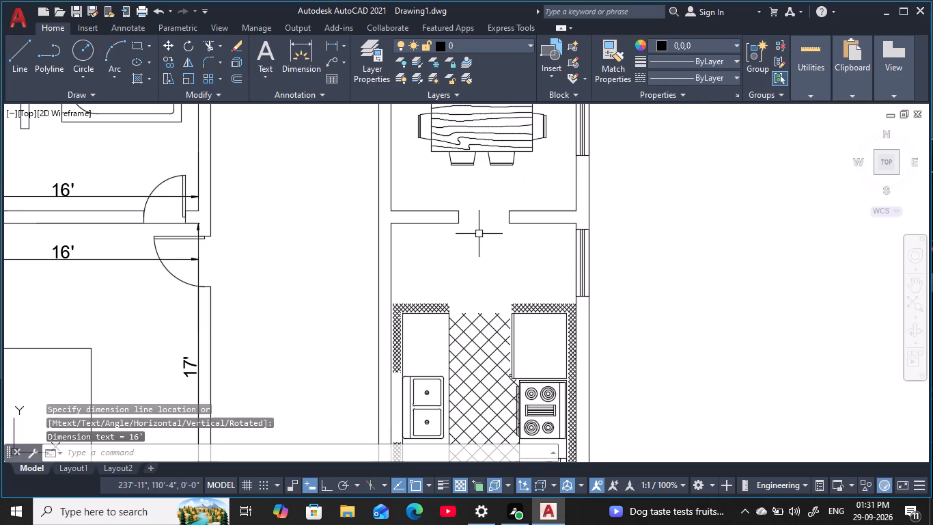
key("space")
left_click(391, 247)
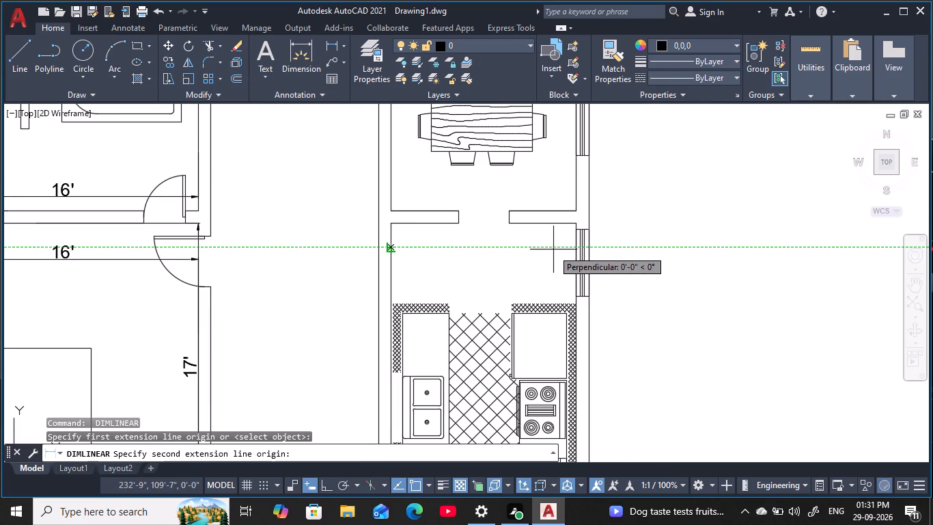
left_click(574, 248)
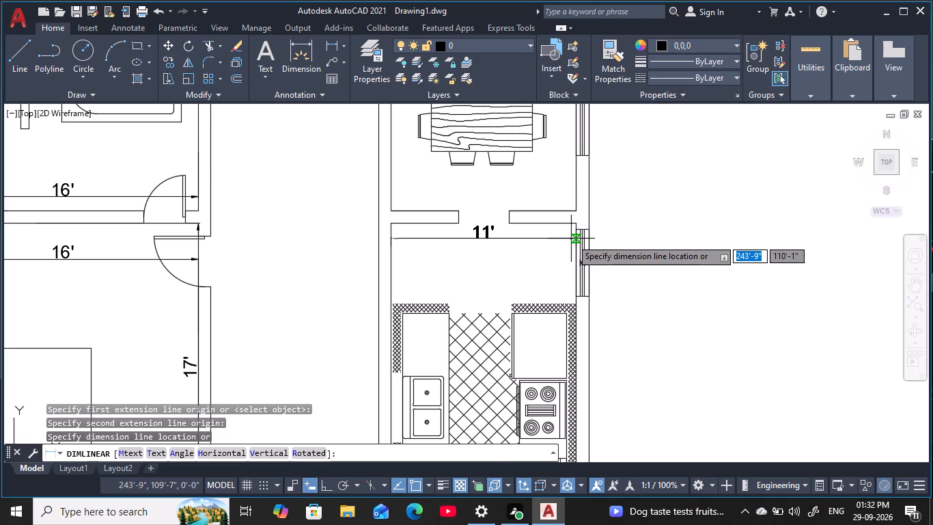
left_click(571, 239)
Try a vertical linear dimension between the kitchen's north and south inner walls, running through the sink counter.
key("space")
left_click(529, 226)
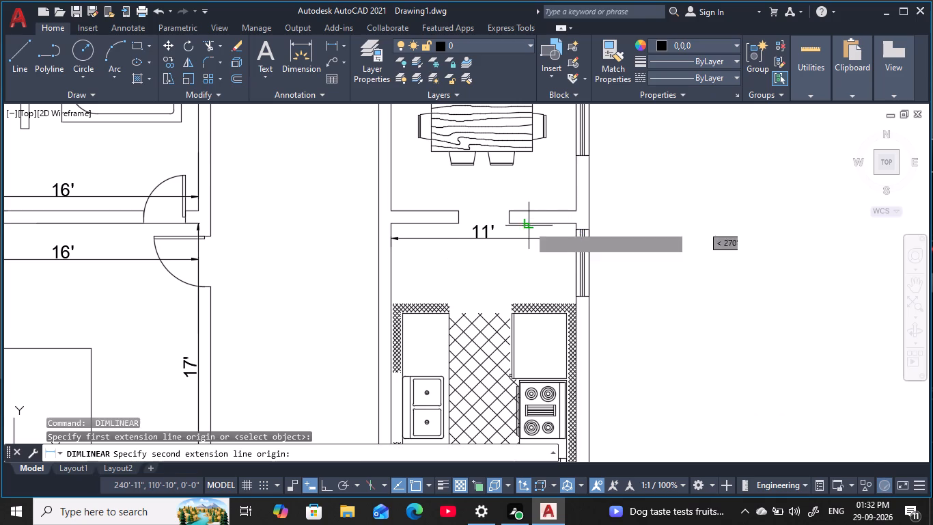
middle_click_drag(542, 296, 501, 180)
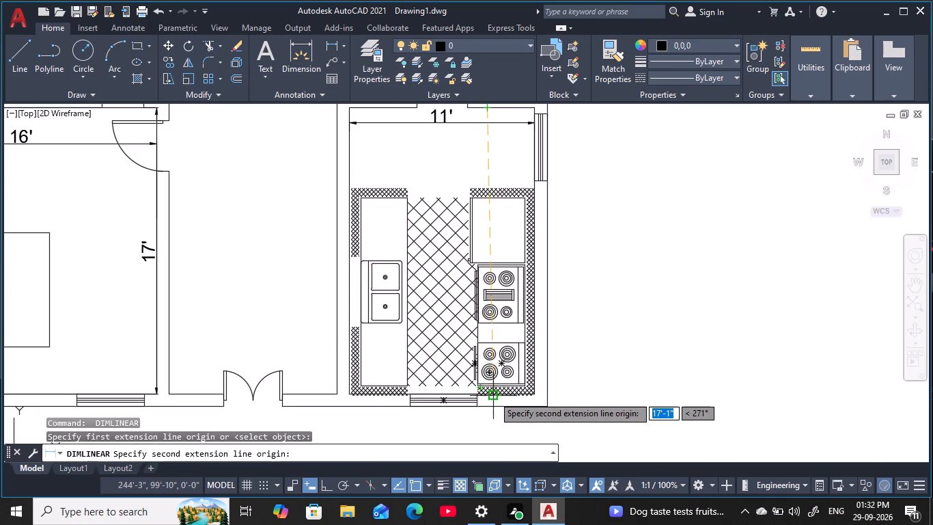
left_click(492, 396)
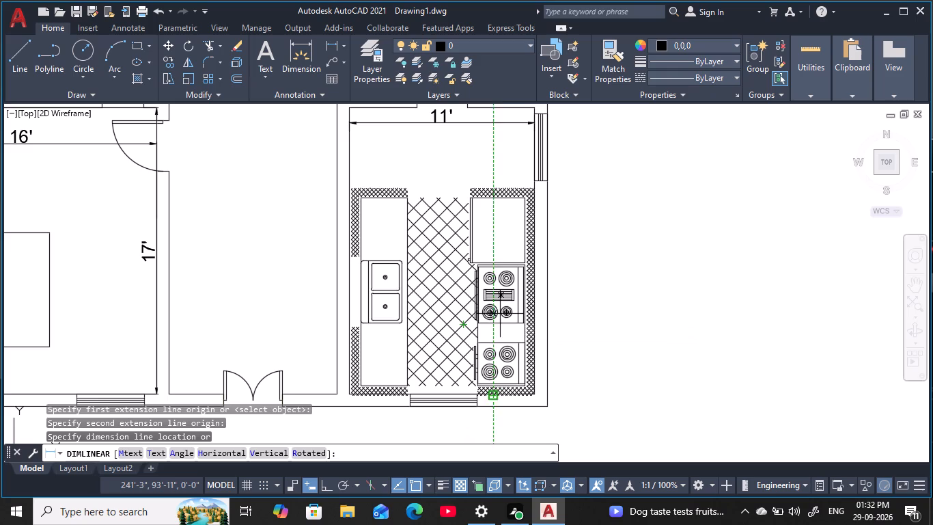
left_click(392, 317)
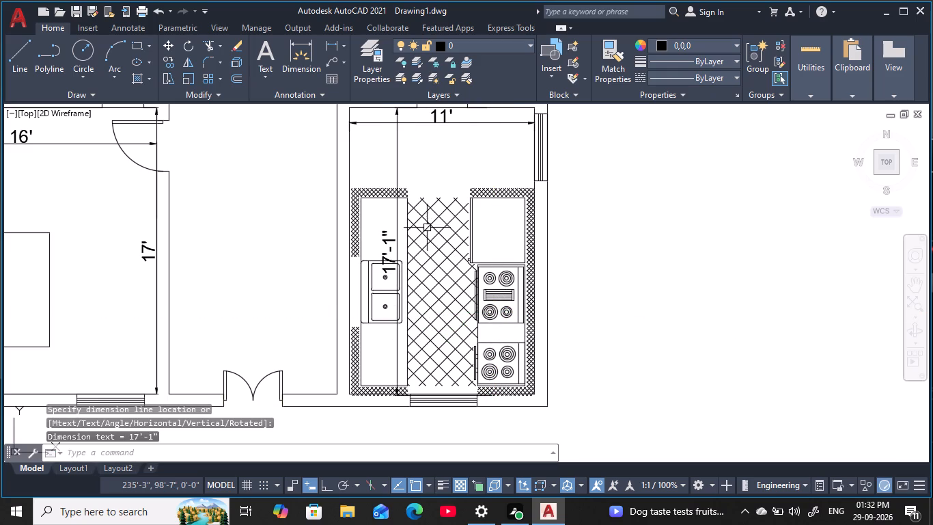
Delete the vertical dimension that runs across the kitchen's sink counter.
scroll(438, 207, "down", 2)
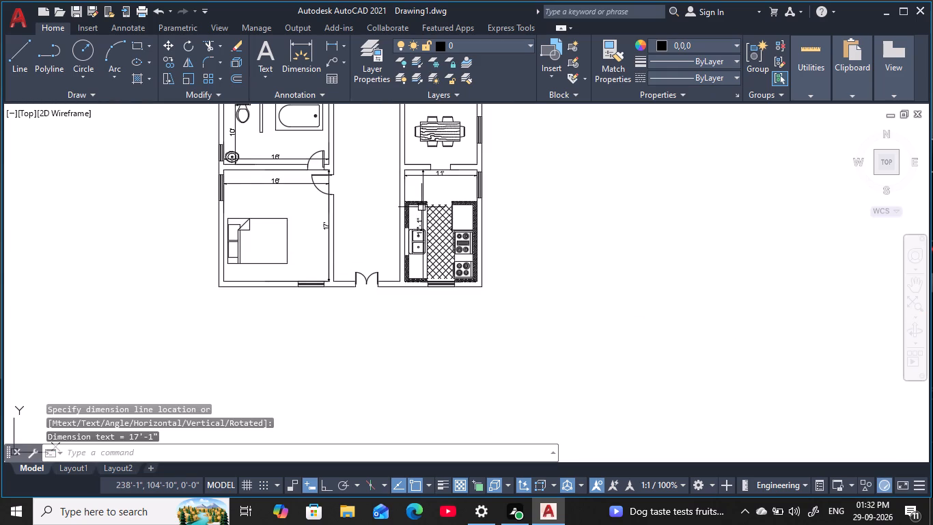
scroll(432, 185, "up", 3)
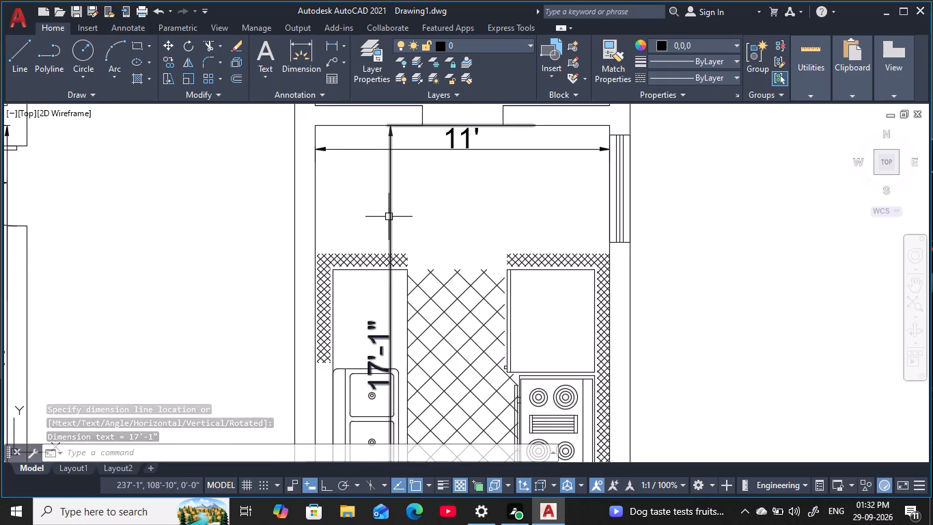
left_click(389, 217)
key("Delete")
Add a vertical linear dimension between the north and south inner walls of the dining room, between its west wall and the table.
scroll(404, 202, "down", 1)
middle_click_drag(404, 202, 380, 381)
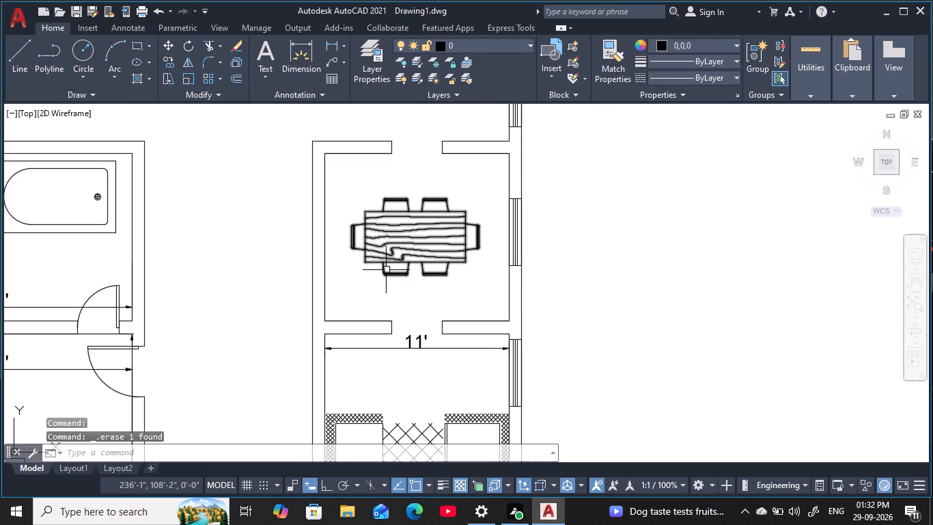
key("space")
key("Escape")
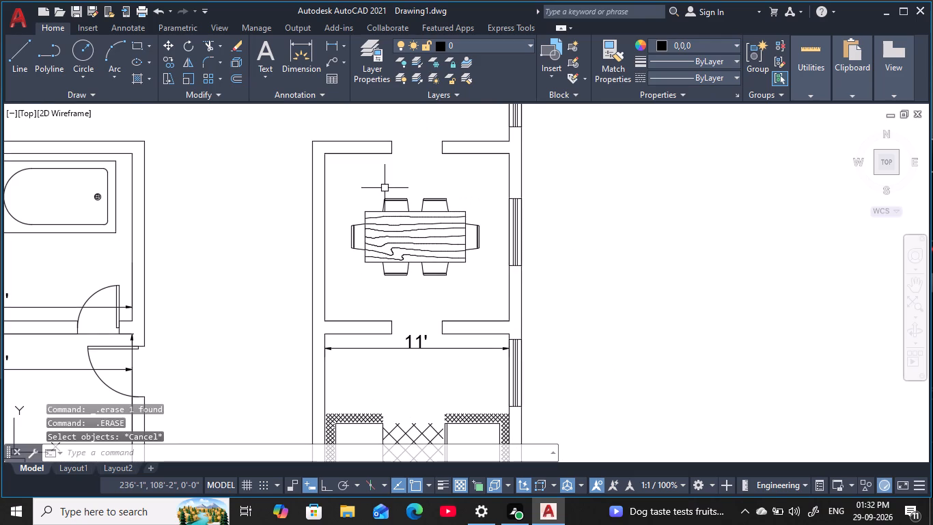
key("Escape")
key("Escape")
key("Escape")
key("Escape")
type("DLI")
key("space")
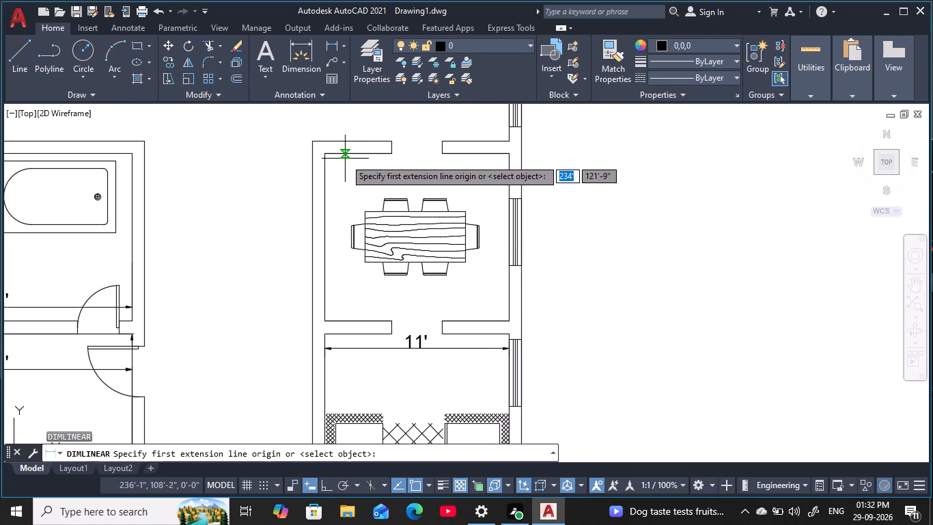
left_click(344, 156)
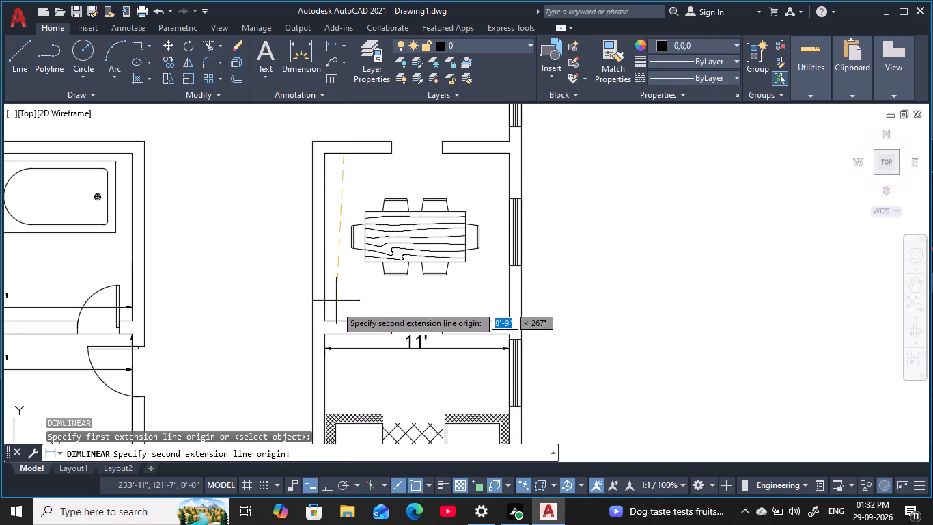
left_click(337, 319)
left_click(342, 309)
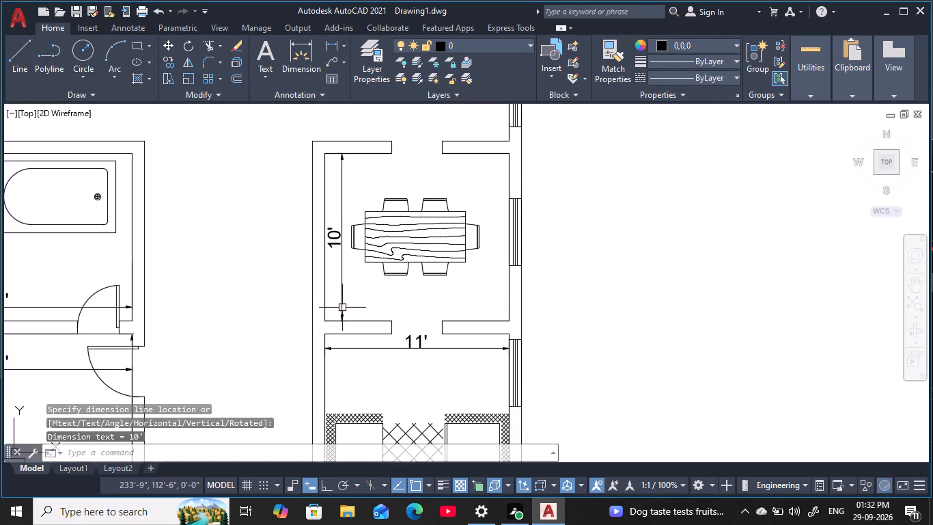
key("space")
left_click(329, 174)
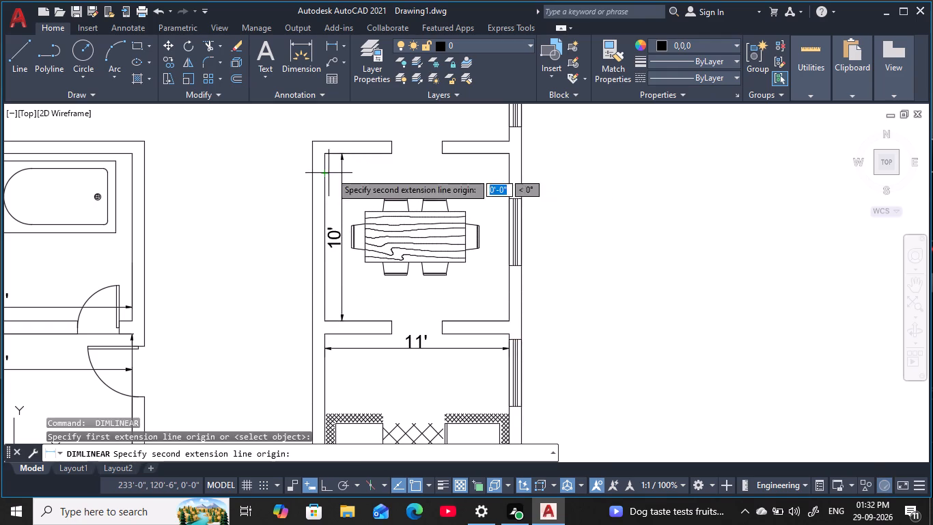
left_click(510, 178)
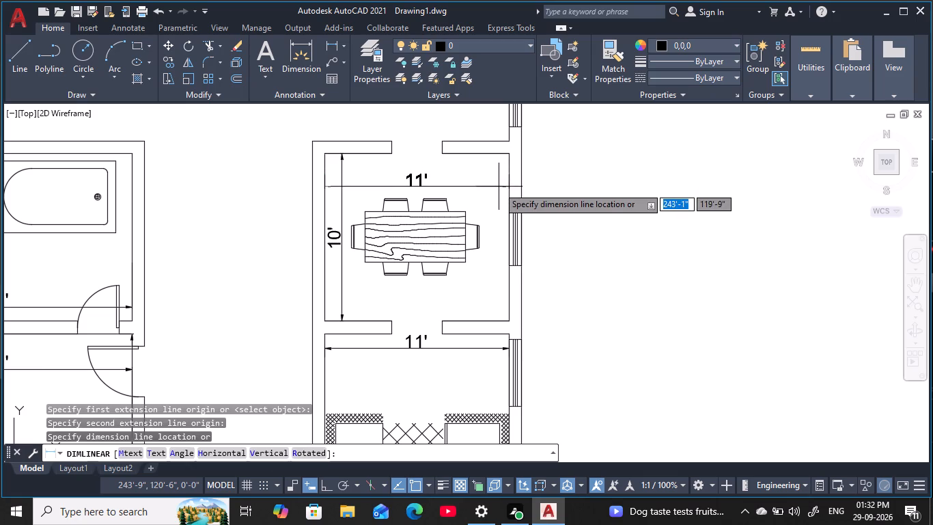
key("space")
Add a horizontal linear dimension between the west and east inner walls of the dining room, north of the dining table.
key("space")
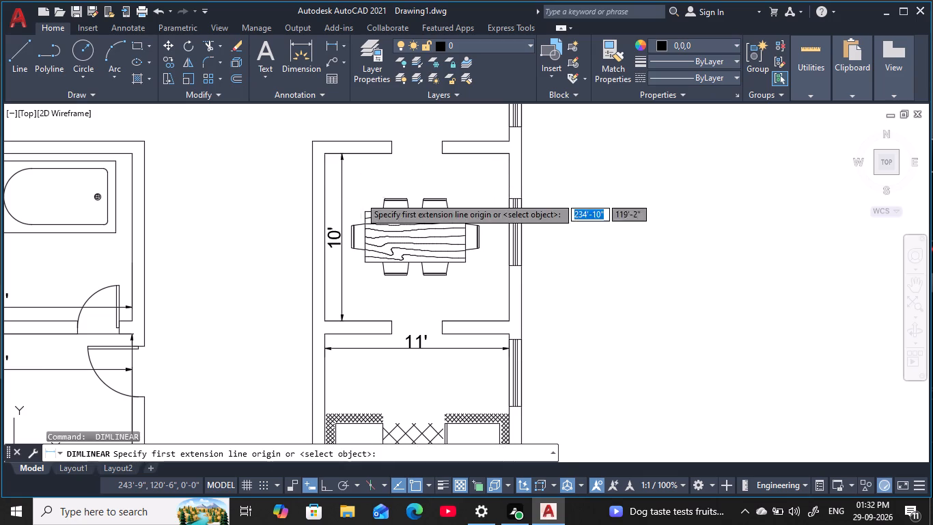
left_click(328, 178)
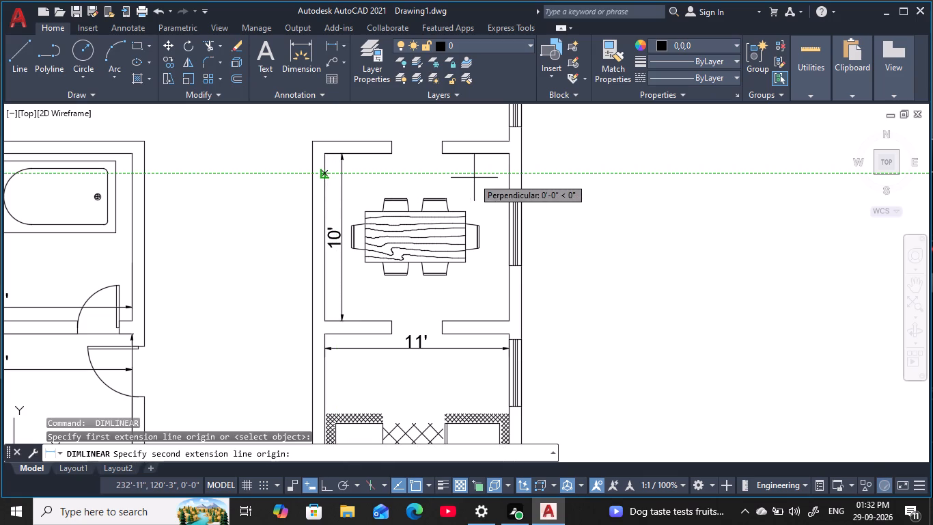
left_click(505, 180)
left_click(504, 180)
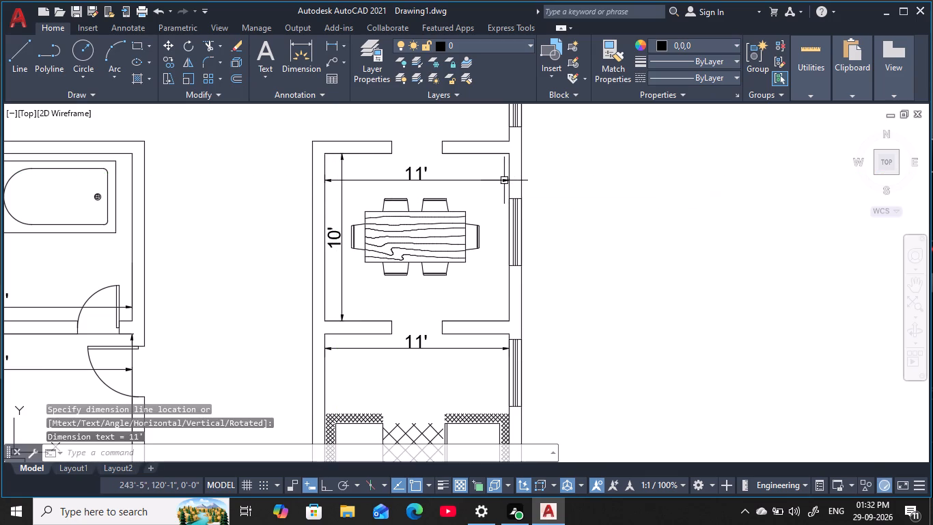
Add a horizontal linear dimension between the west and east inner walls of the central living area, just north of its south wall.
scroll(416, 218, "down", 1)
middle_click_drag(416, 218, 423, 425)
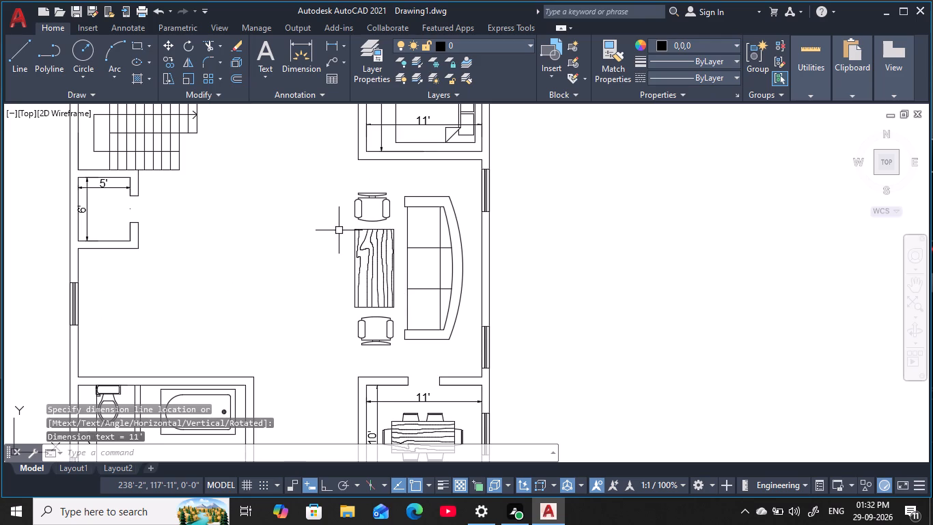
middle_click_drag(339, 229, 307, 440)
middle_click_drag(284, 284, 460, 368)
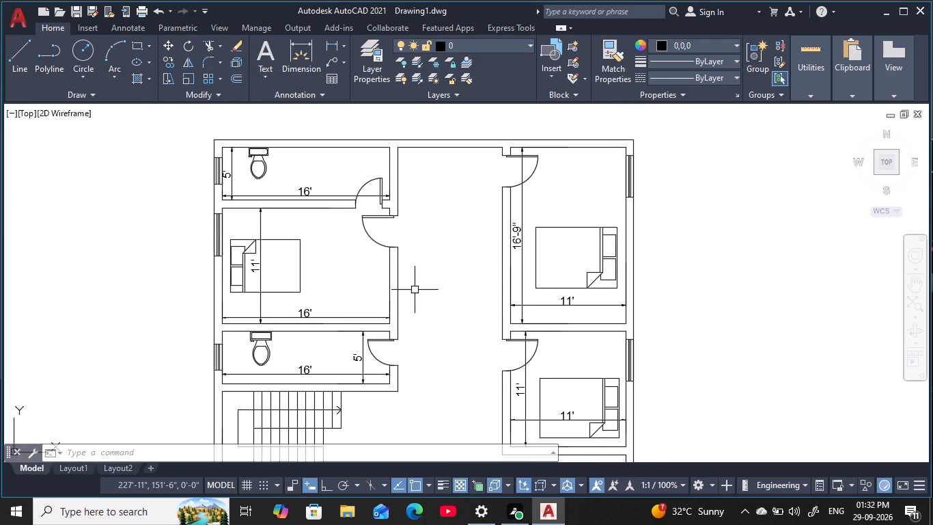
middle_click_drag(429, 304, 402, 154)
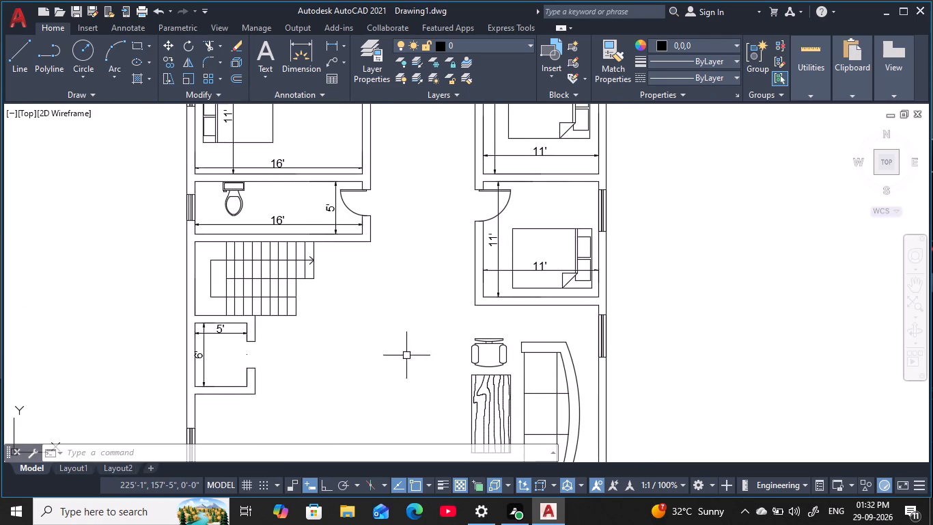
middle_click_drag(406, 359, 429, 200)
key("space")
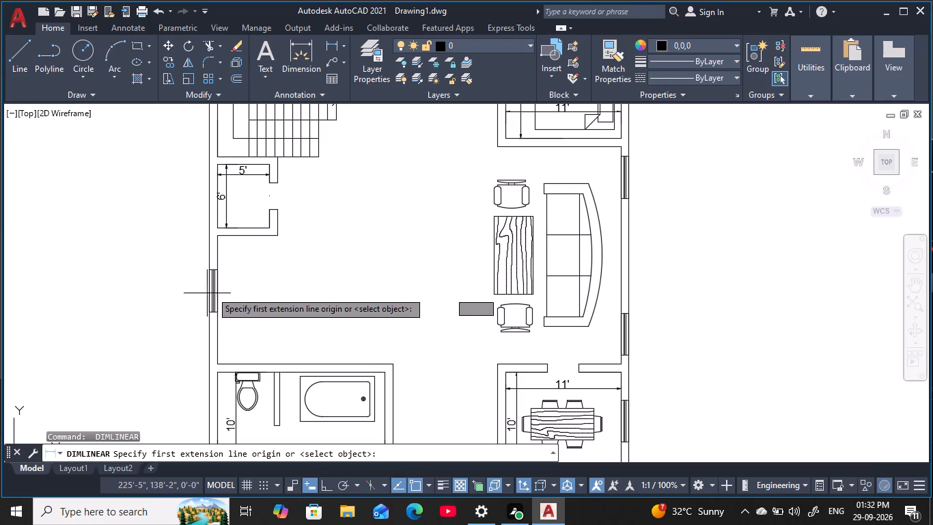
left_click(221, 258)
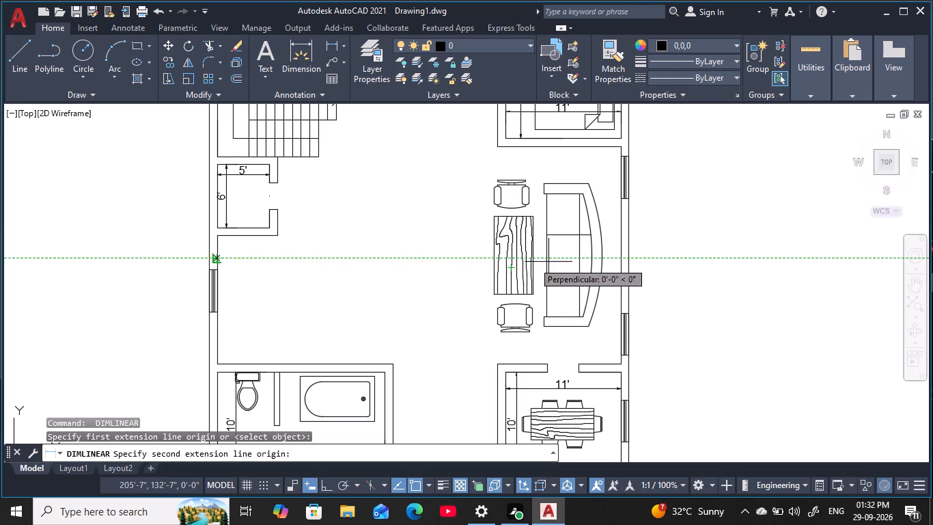
left_click(619, 265)
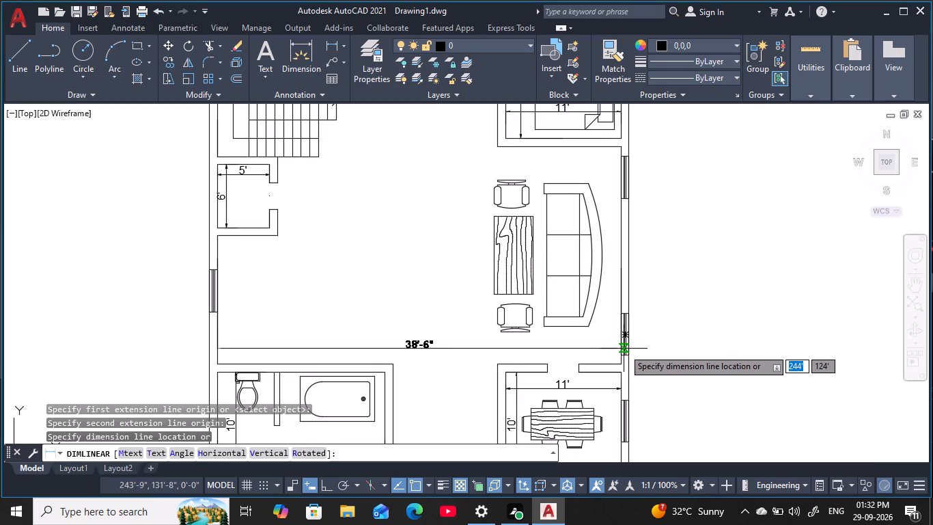
left_click(624, 349)
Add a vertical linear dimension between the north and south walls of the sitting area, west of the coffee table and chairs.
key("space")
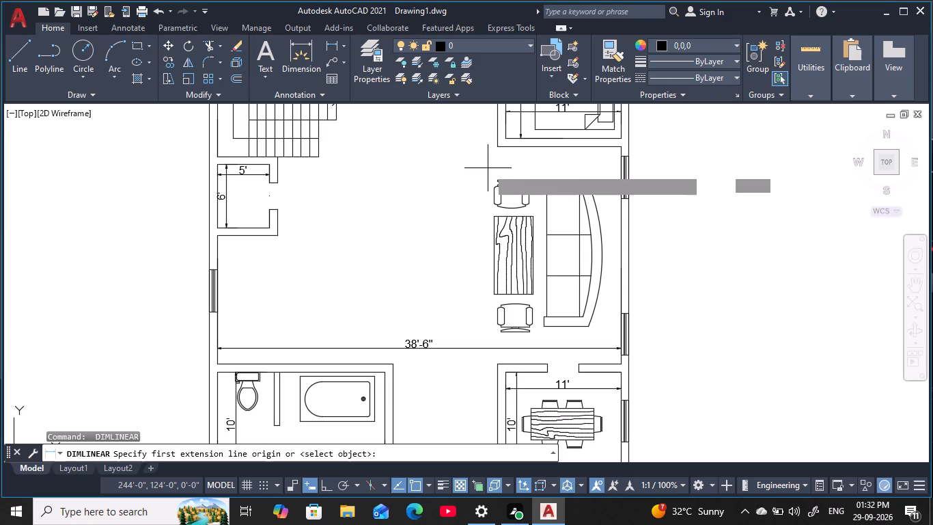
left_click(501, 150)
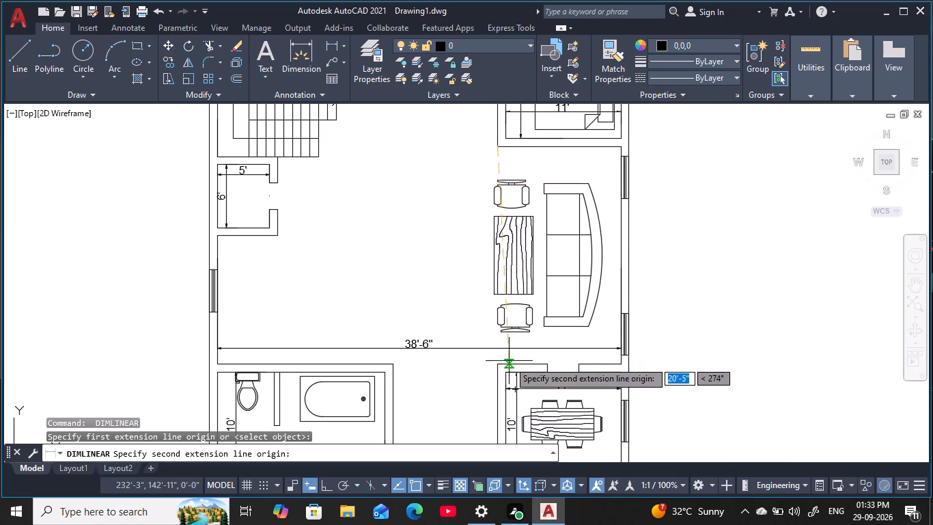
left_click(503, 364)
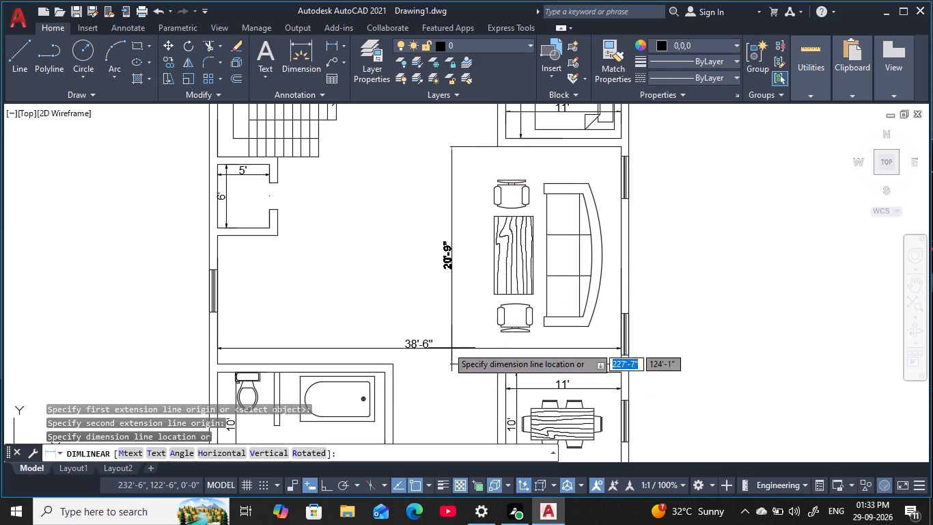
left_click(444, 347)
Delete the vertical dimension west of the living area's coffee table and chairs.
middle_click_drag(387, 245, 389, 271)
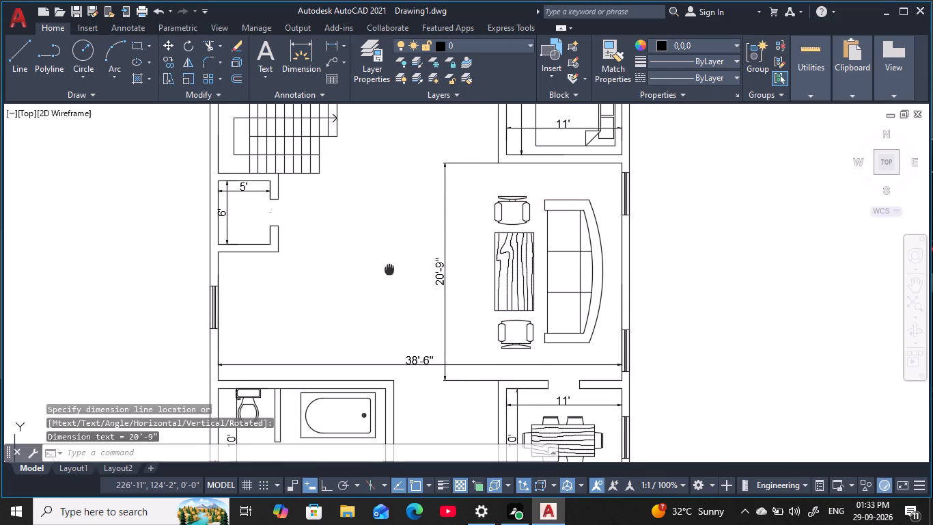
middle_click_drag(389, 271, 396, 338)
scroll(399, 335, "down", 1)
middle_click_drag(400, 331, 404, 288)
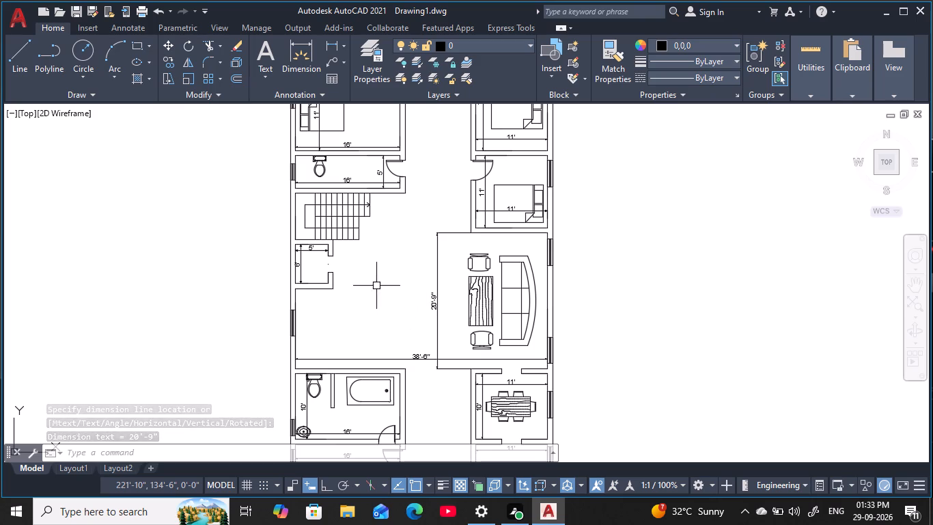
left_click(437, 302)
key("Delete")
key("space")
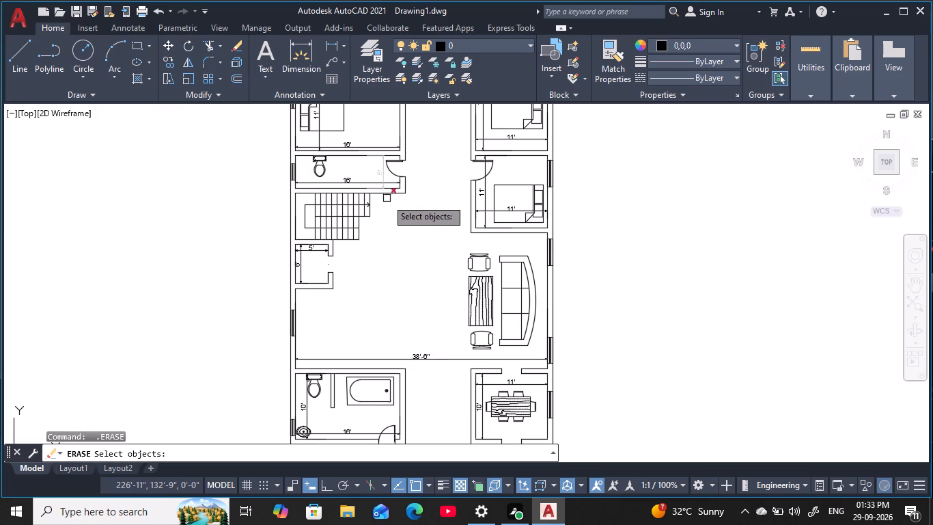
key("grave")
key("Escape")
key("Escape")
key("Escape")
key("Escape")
Add a vertical linear dimension from the wall north of the stairs to the bathroom's north wall, running through the living area east of the stairs.
type("DLI")
key("space")
left_click(400, 196)
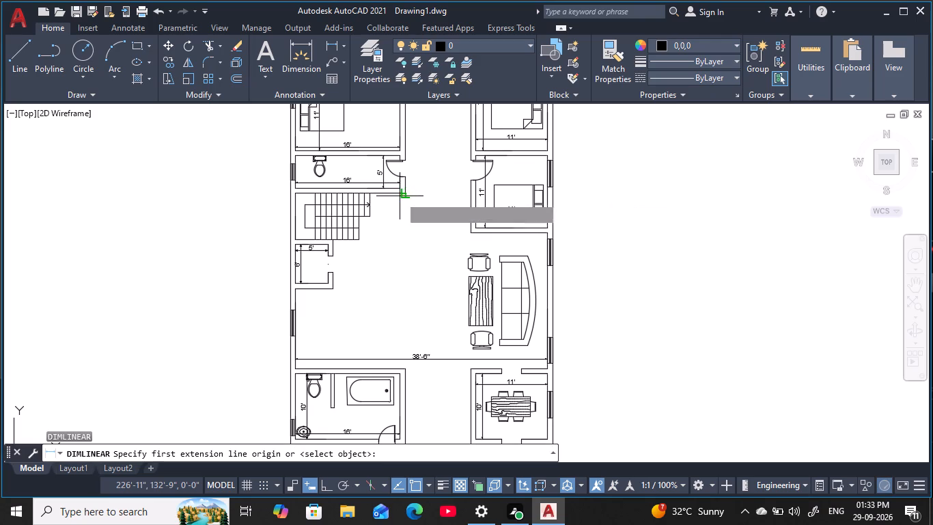
left_click(395, 369)
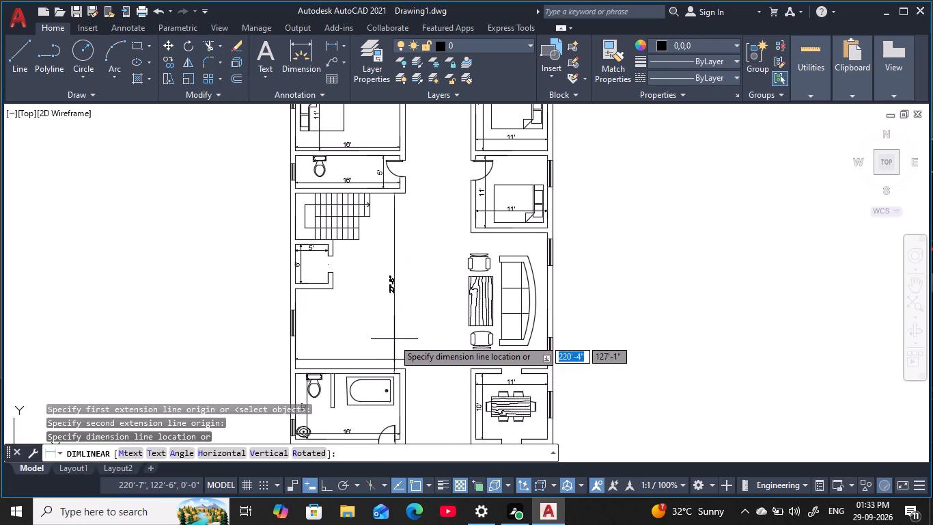
left_click(382, 333)
scroll(388, 286, "up", 2)
scroll(391, 286, "down", 2)
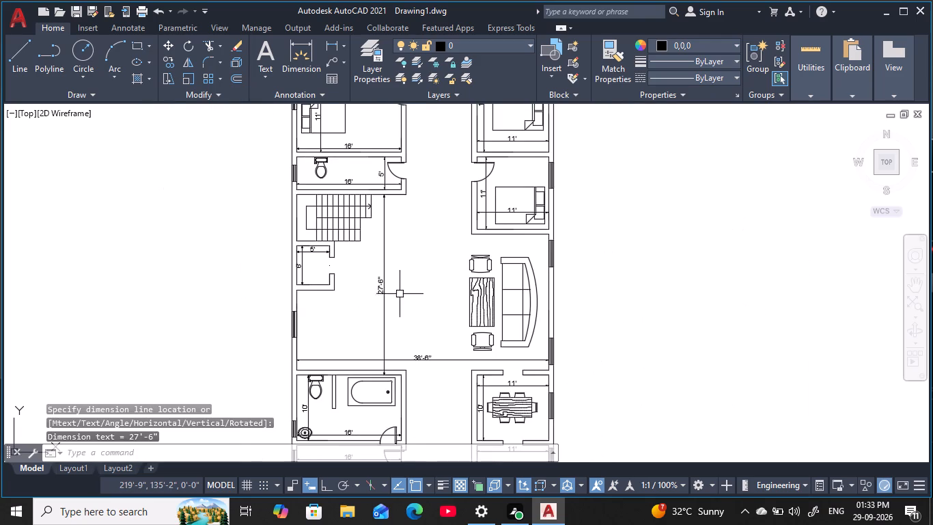
middle_click_drag(404, 296, 419, 260)
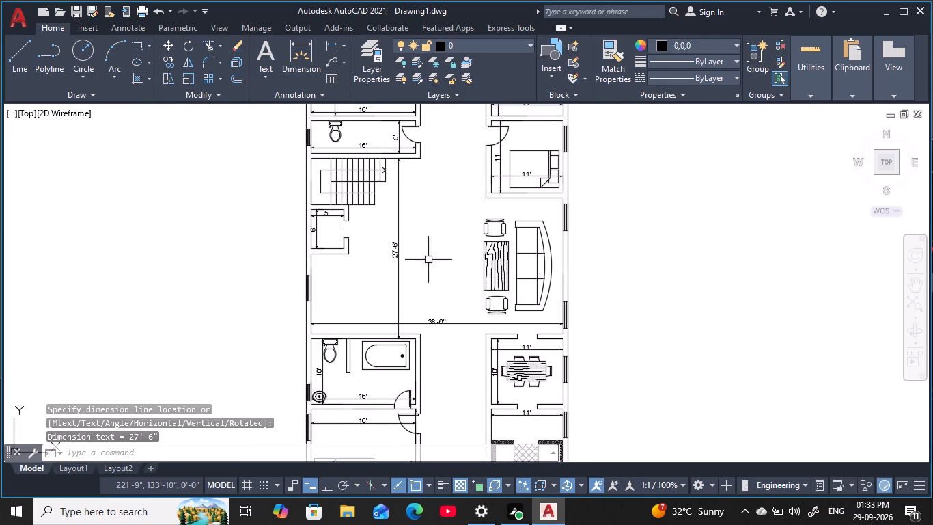
middle_click_drag(466, 386, 475, 295)
key("Escape")
key("Escape")
key("Escape")
key("Escape")
key("Escape")
key("Escape")
key("Escape")
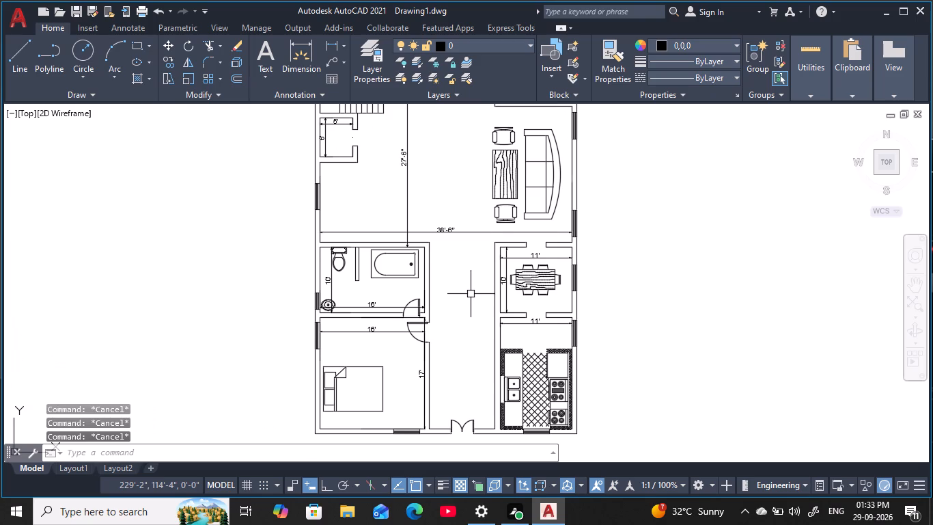
key("Escape")
Add horizontal single-line text at height 9 beside the toilet in the northwest toilet room, with J on each of two lines.
middle_click_drag(460, 278, 463, 221)
middle_click_drag(463, 221, 466, 390)
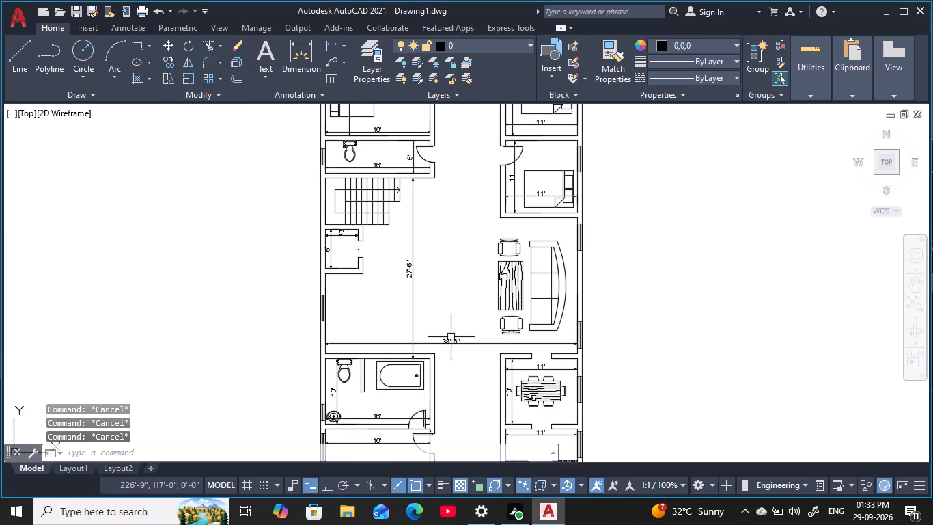
middle_click_drag(438, 238, 419, 415)
scroll(382, 232, "up", 1)
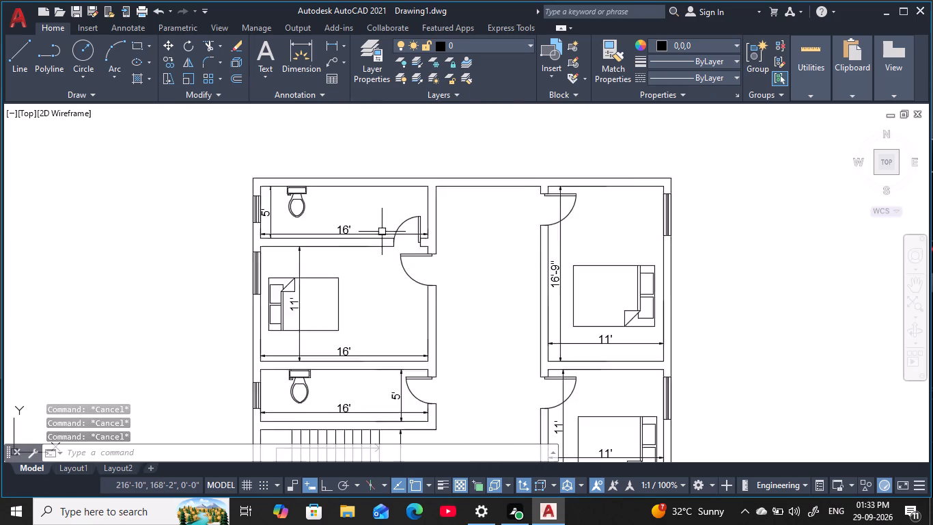
scroll(382, 232, "up", 1)
key("Escape")
key("Escape")
scroll(375, 237, "up", 1)
key("Escape")
key("Escape")
key("Escape")
middle_click_drag(387, 207, 547, 277)
key("Escape")
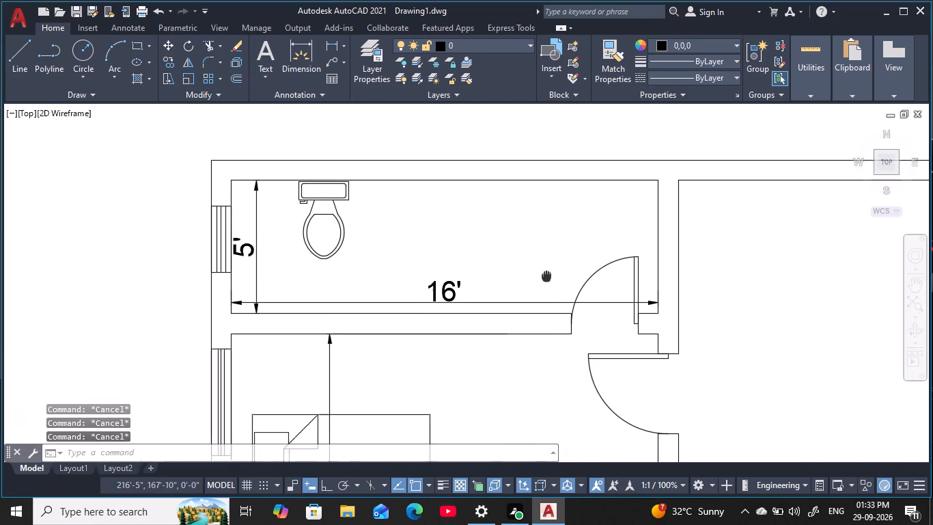
middle_click_drag(547, 277, 561, 288)
key("Escape")
type("DT")
key("space")
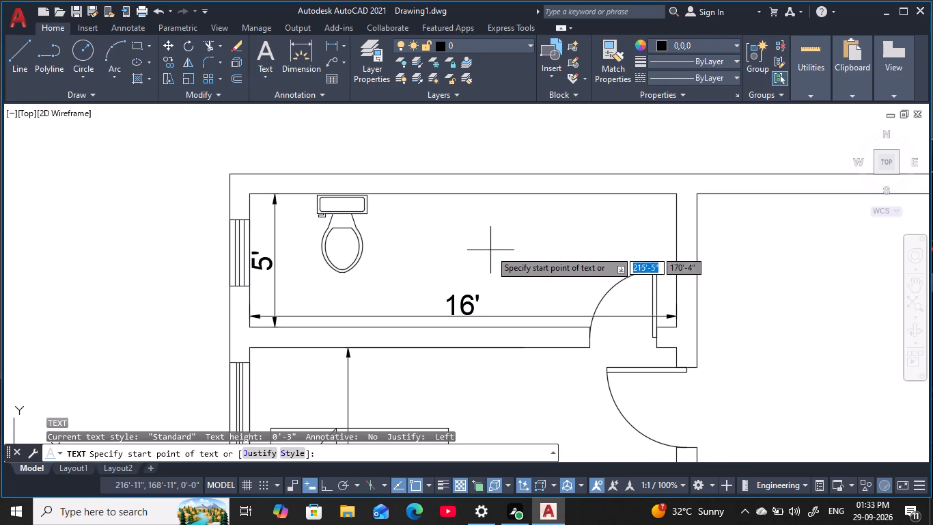
left_click(415, 229)
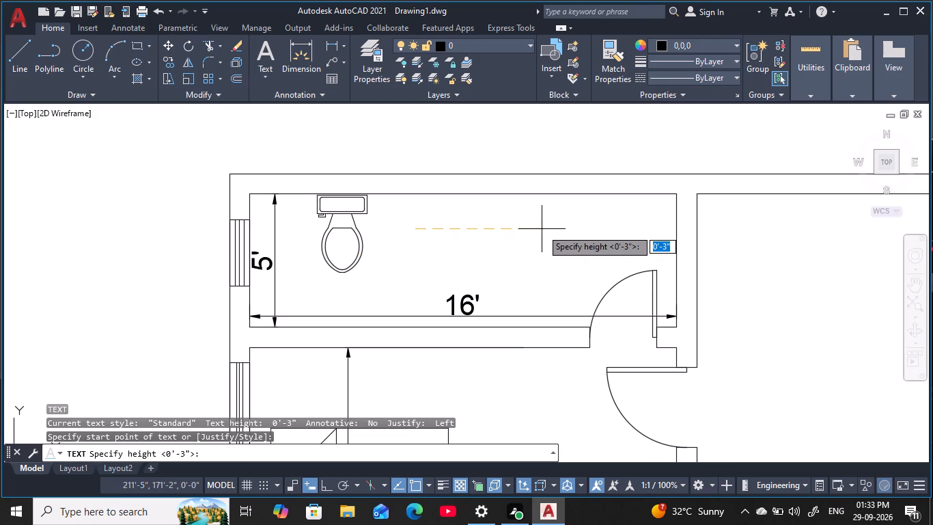
key("9")
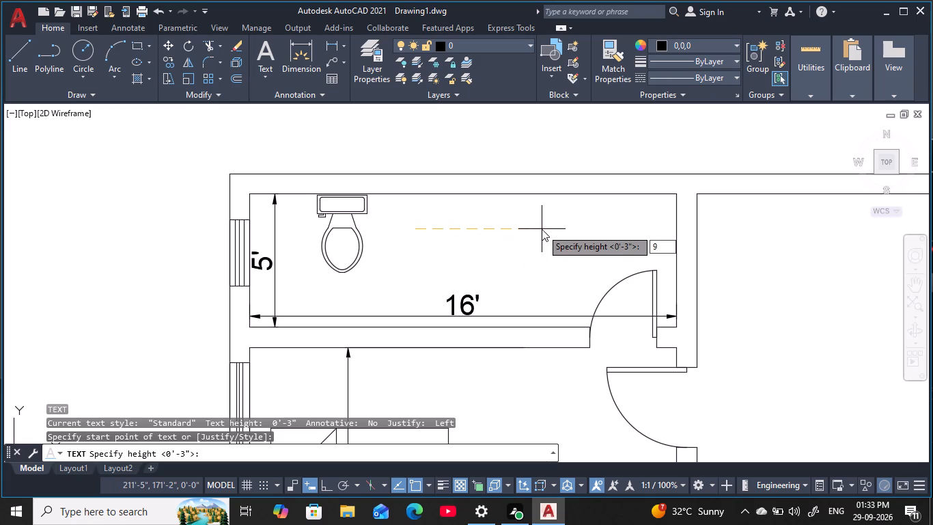
key("space")
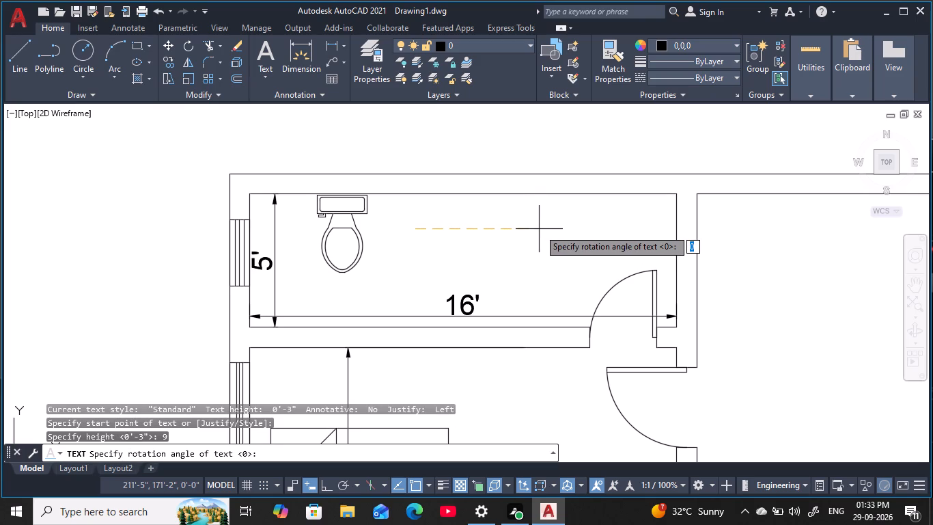
key("F8")
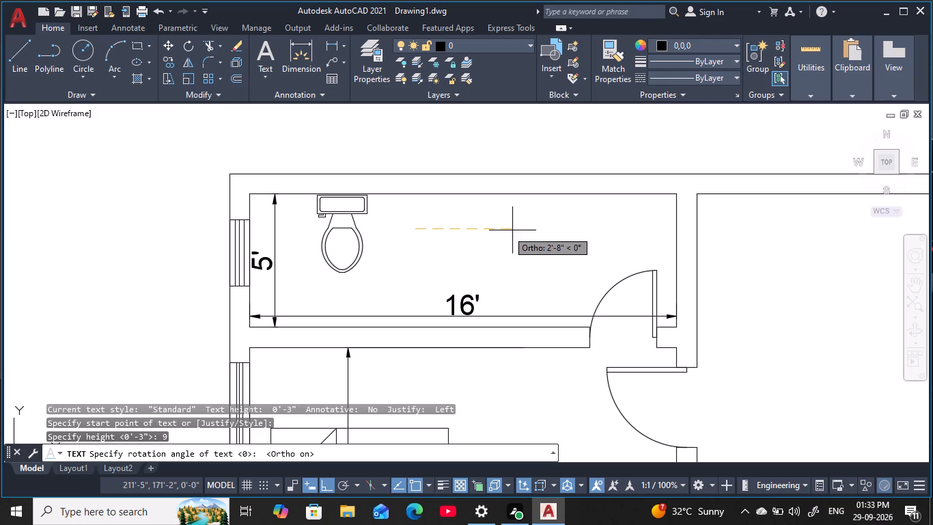
left_click(564, 230)
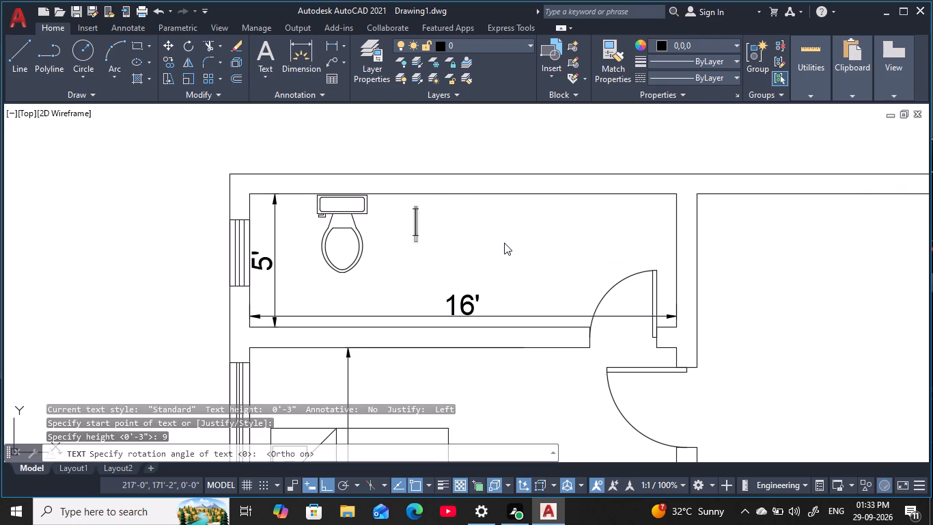
key("j")
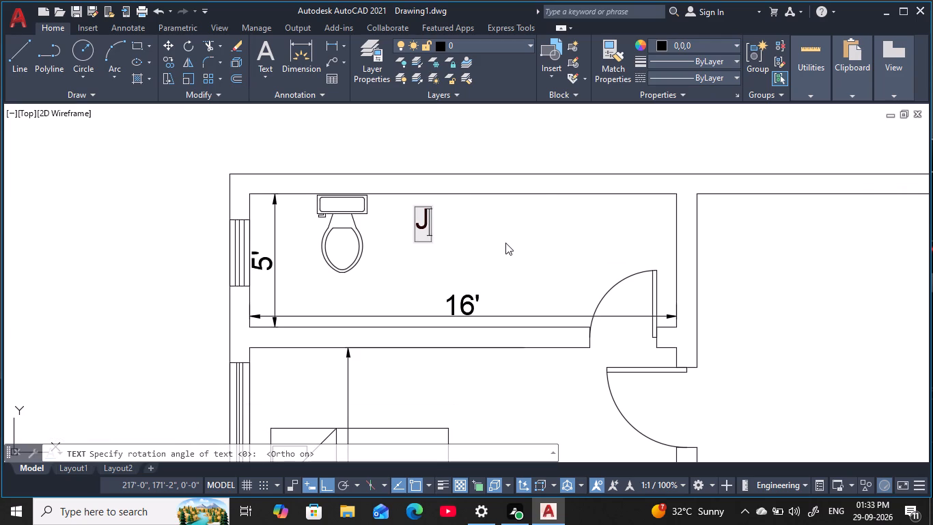
key("Return")
key("j")
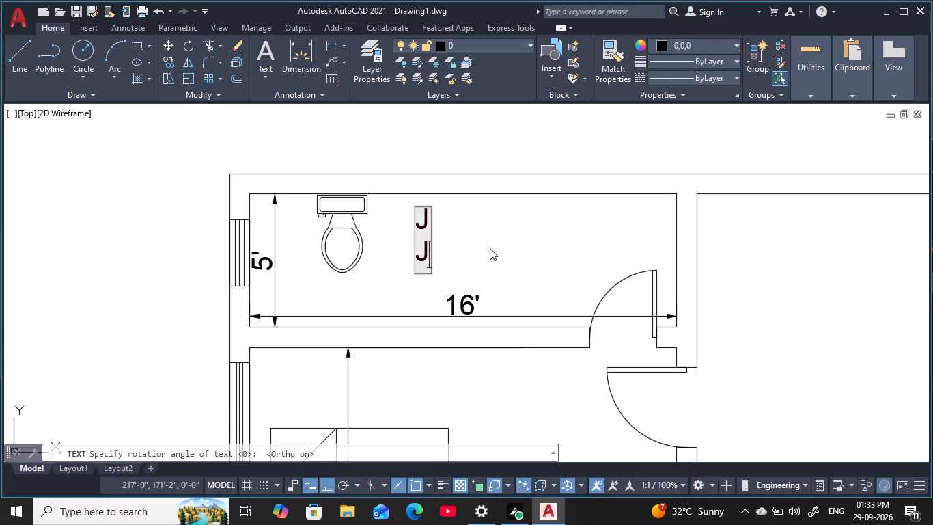
left_click(490, 247)
key("Escape")
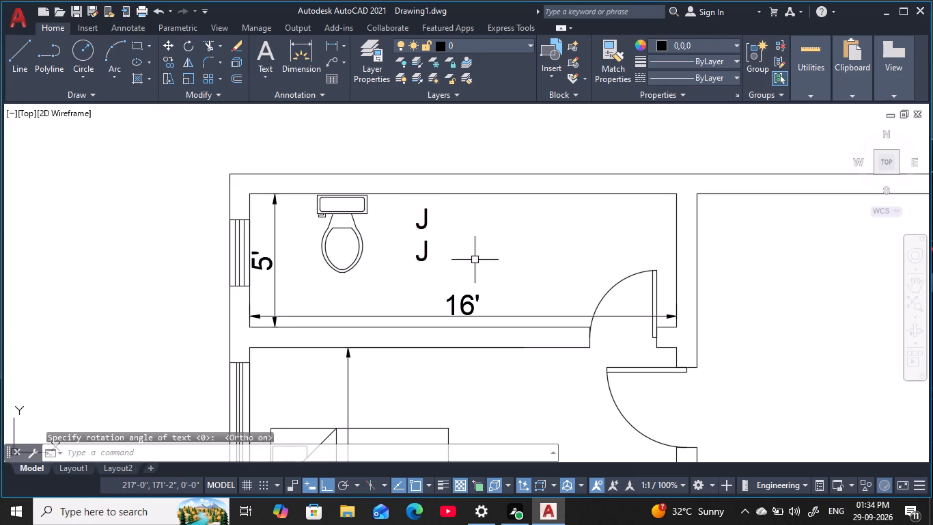
key("Escape")
key("Escape")
key("Escape")
Copy both J text lines from the northwest toilet room into the bedroom below it and the second toilet room north of the stairs.
left_click(444, 272)
left_click(406, 208)
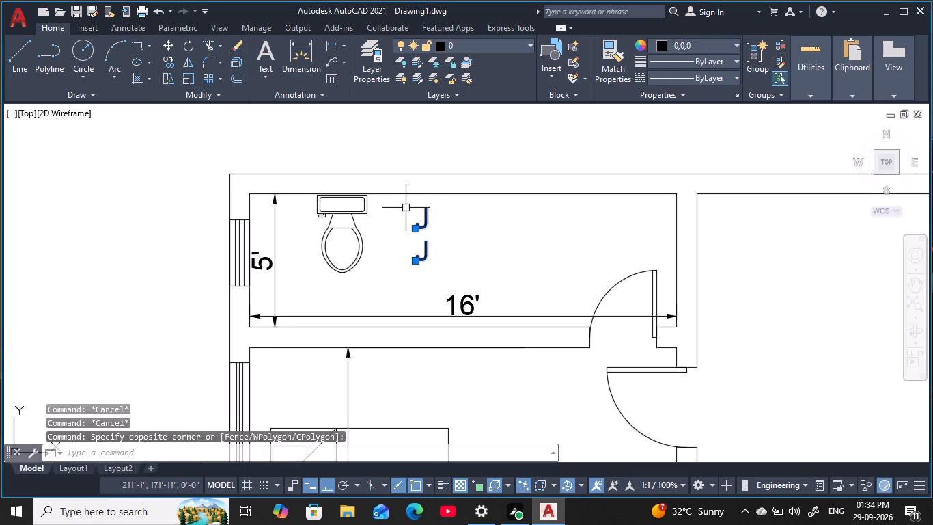
type("CO")
key("space")
left_click(420, 236)
middle_click_drag(483, 308, 516, 218)
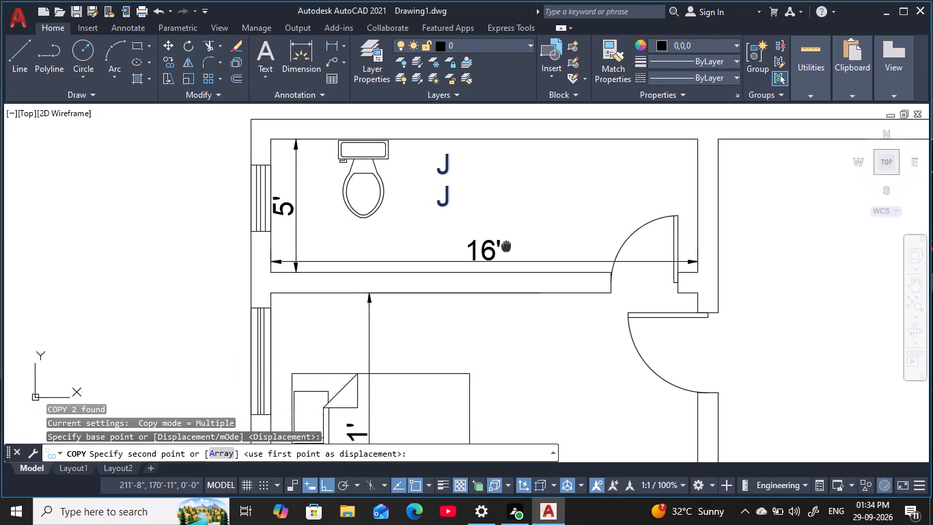
middle_click_drag(516, 218, 516, 217)
key("F8")
middle_click_drag(496, 299, 473, 188)
scroll(473, 188, "down", 1)
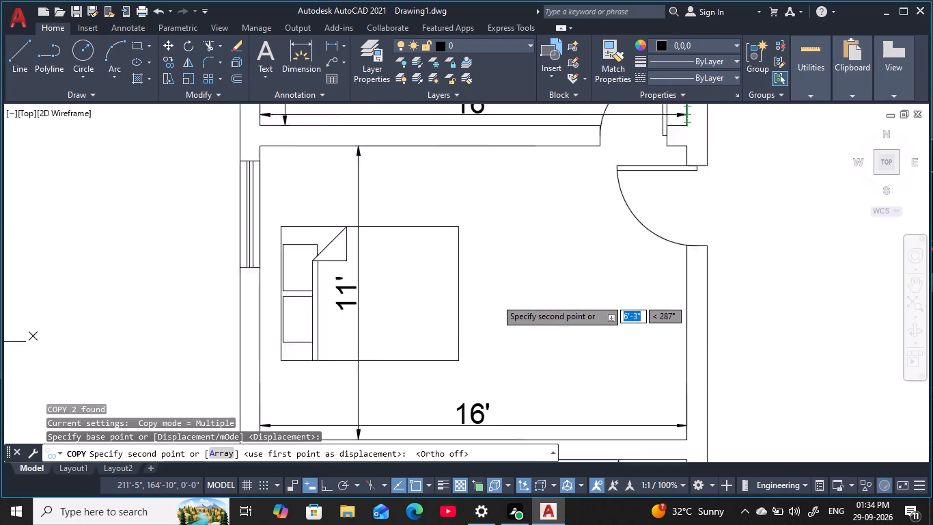
scroll(473, 188, "down", 1)
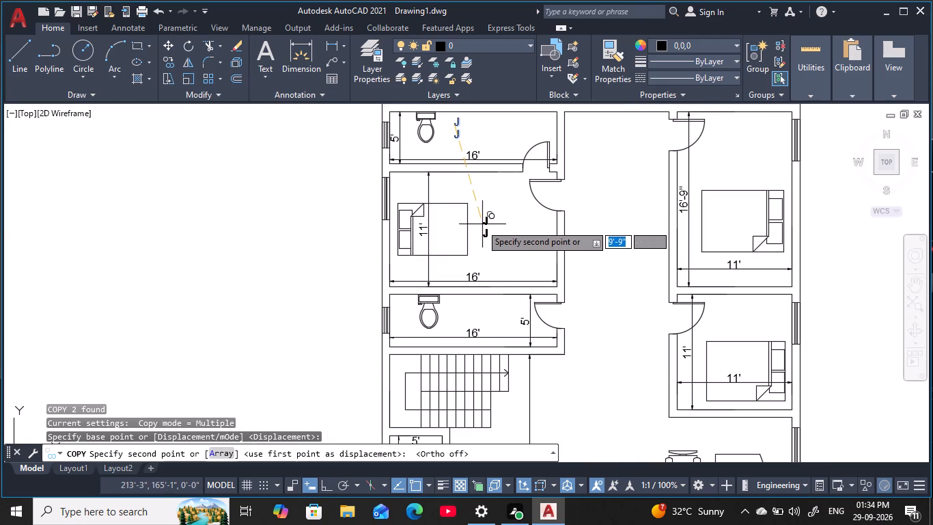
left_click(477, 223)
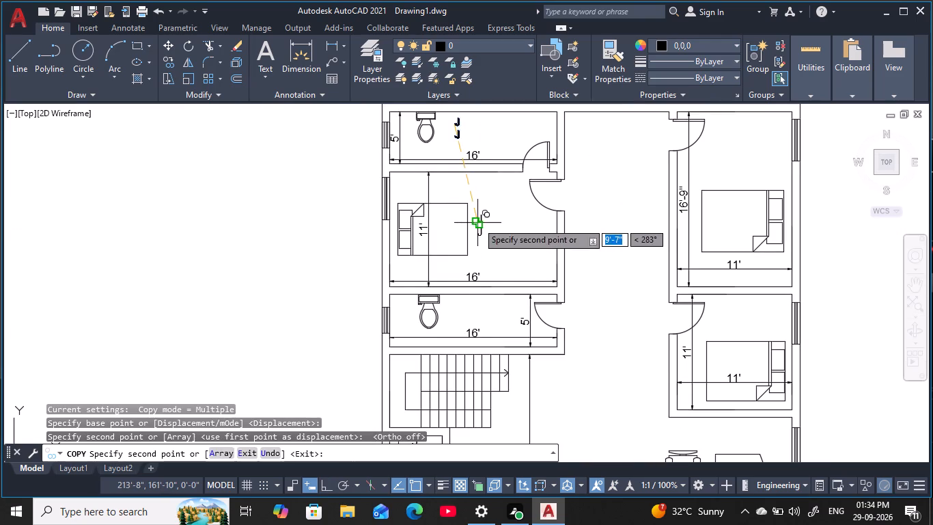
middle_click_drag(497, 278, 501, 229)
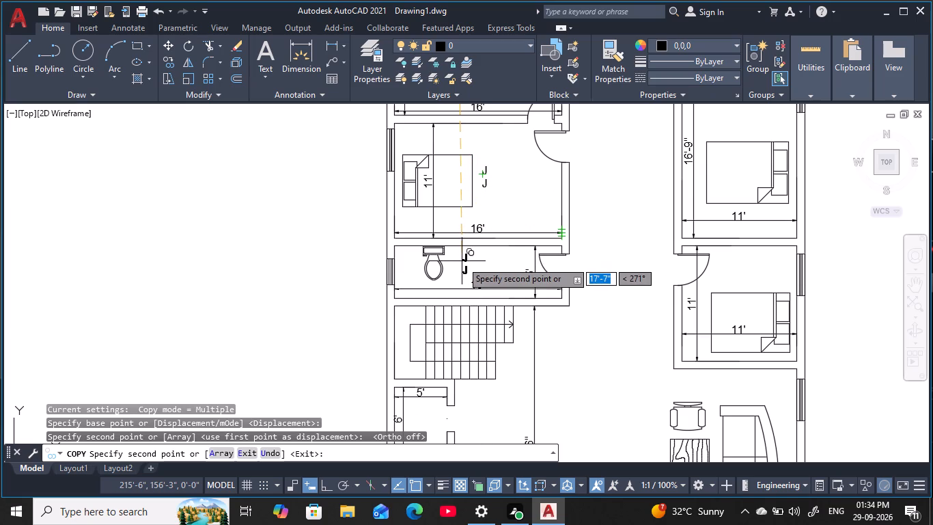
left_click(459, 258)
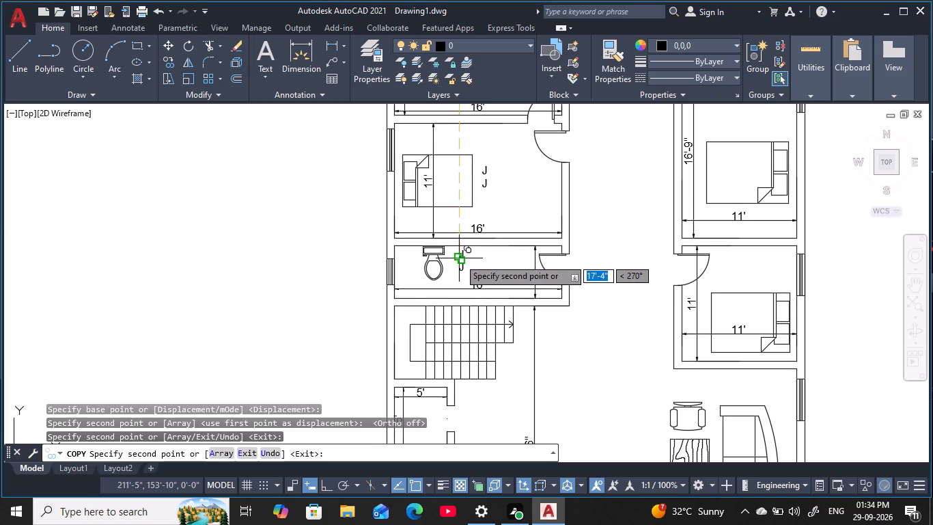
Place copies of the two J lines in both east bedrooms, above the bed in each room.
middle_click_drag(529, 358, 466, 237)
middle_click_drag(489, 291, 495, 330)
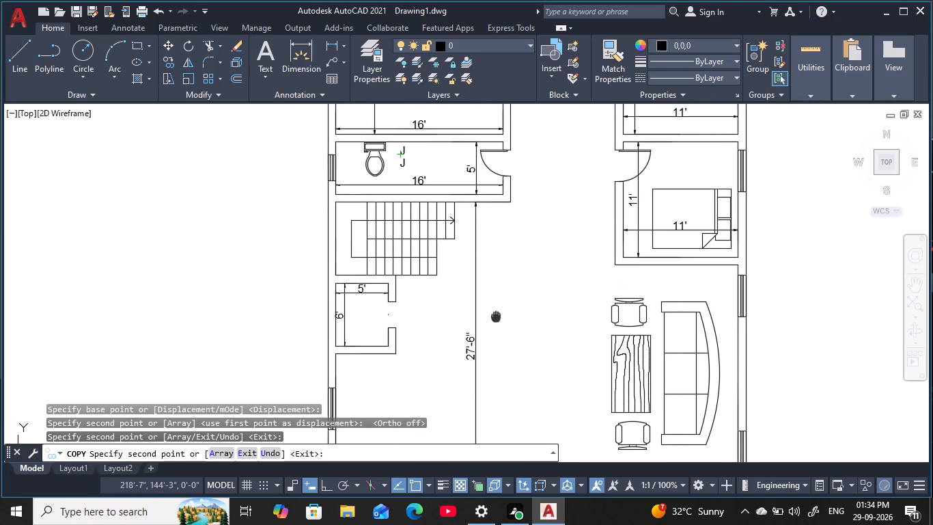
middle_click_drag(495, 330, 430, 474)
middle_click_drag(470, 237, 449, 297)
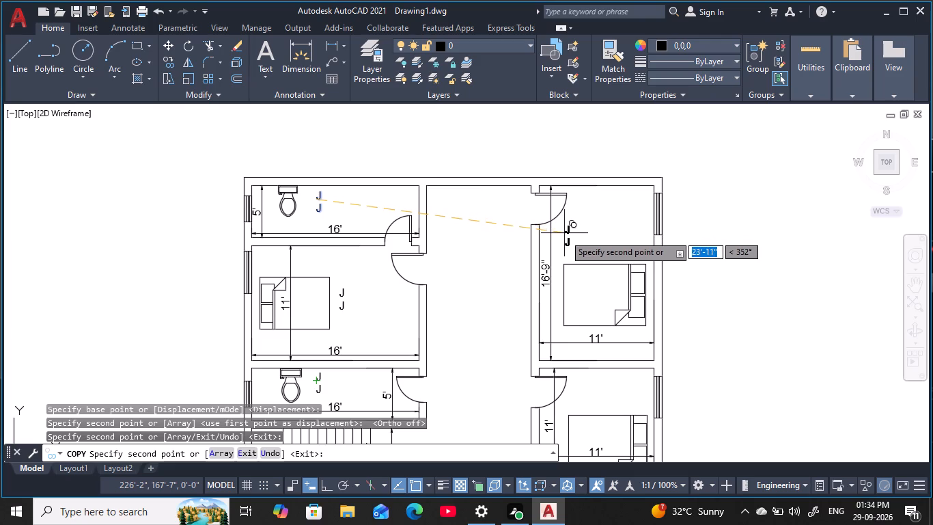
left_click(564, 234)
middle_click_drag(531, 371, 460, 243)
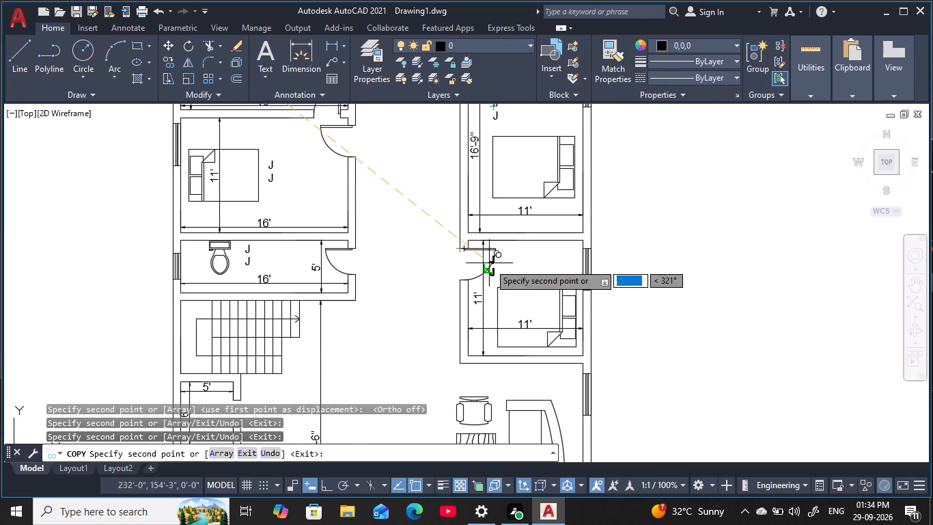
left_click(503, 264)
Place copies of the two J lines in the living area, the bathroom with the tub and the southwest bedroom.
middle_click_drag(477, 372, 440, 221)
middle_click_drag(377, 272, 481, 237)
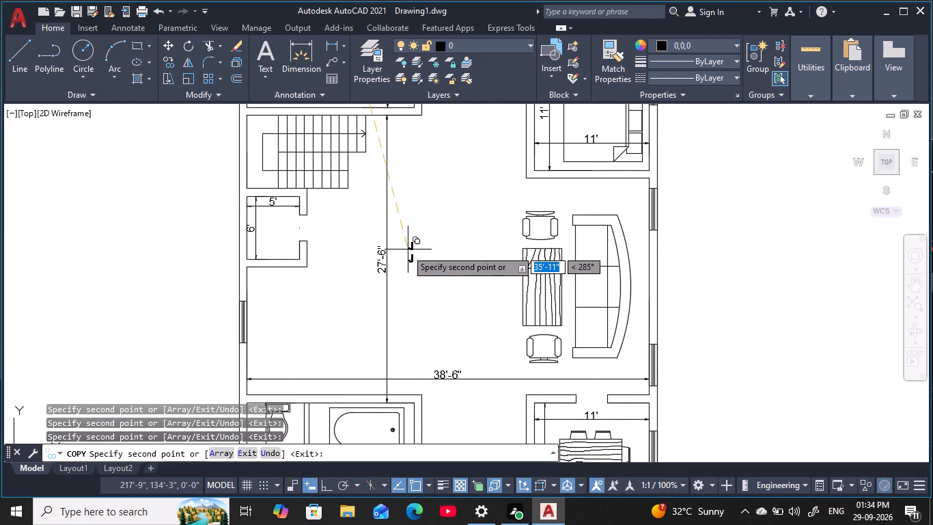
left_click(396, 236)
middle_click_drag(488, 302, 490, 302)
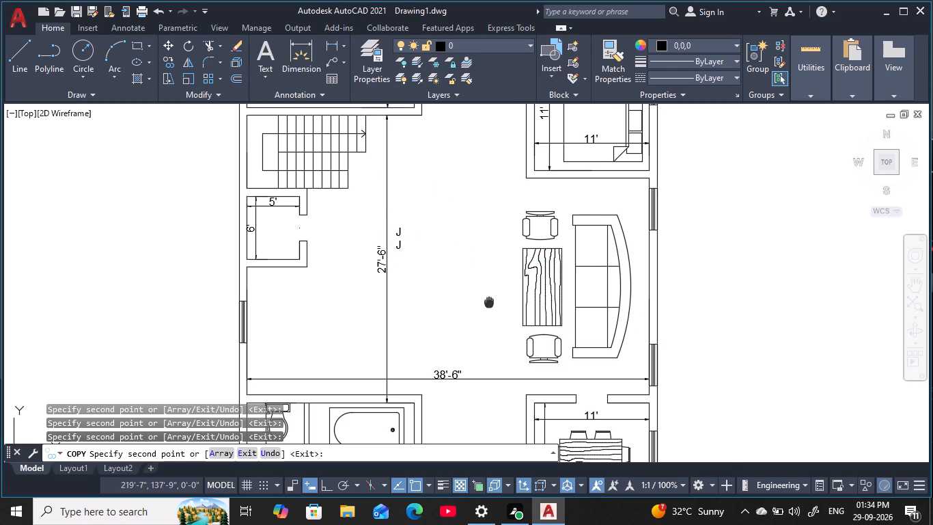
middle_click_drag(490, 302, 563, 167)
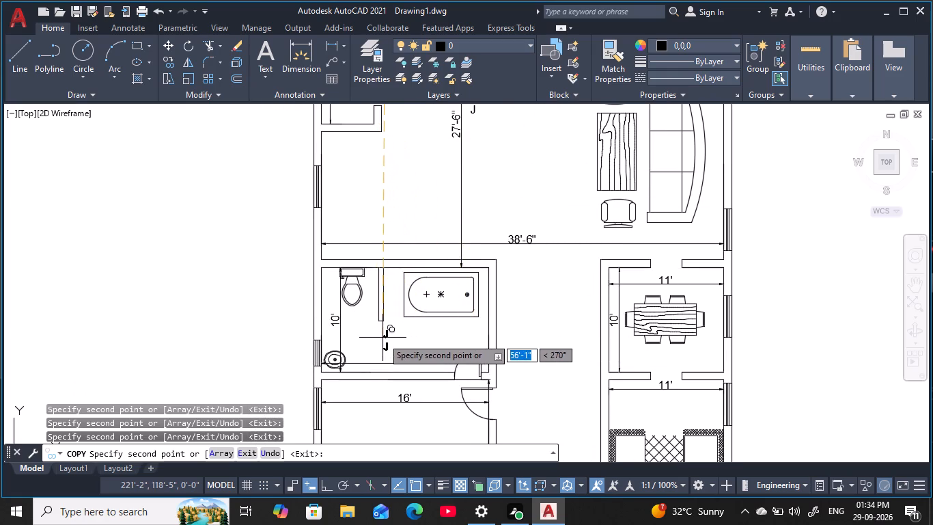
left_click(382, 338)
middle_click_drag(455, 345, 552, 196)
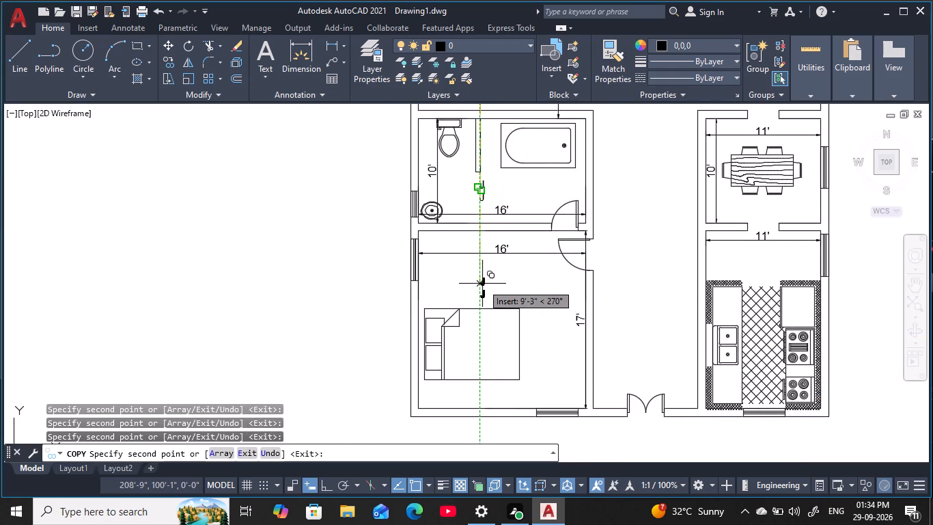
left_click(464, 283)
Place copies of the two J lines in the kitchen, below the dining table and in the central passage toward the entrance.
middle_click_drag(552, 284, 292, 317)
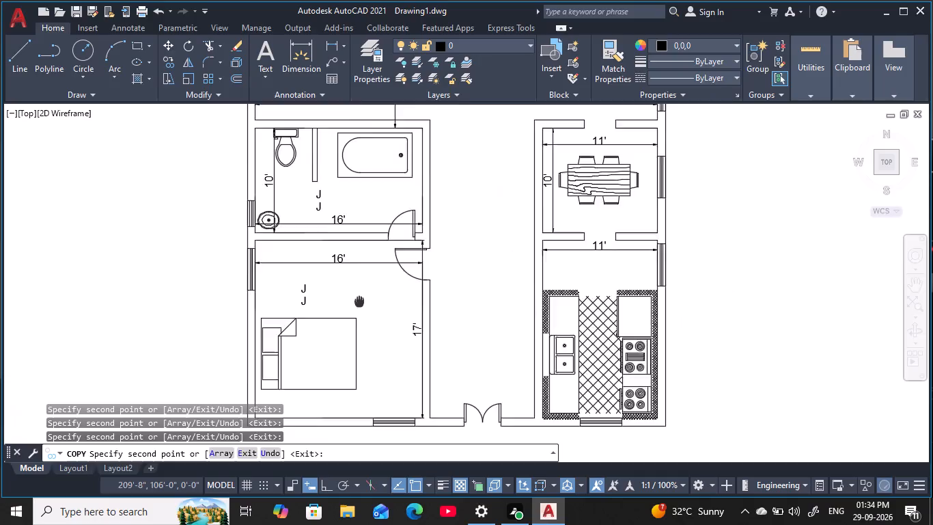
left_click(475, 293)
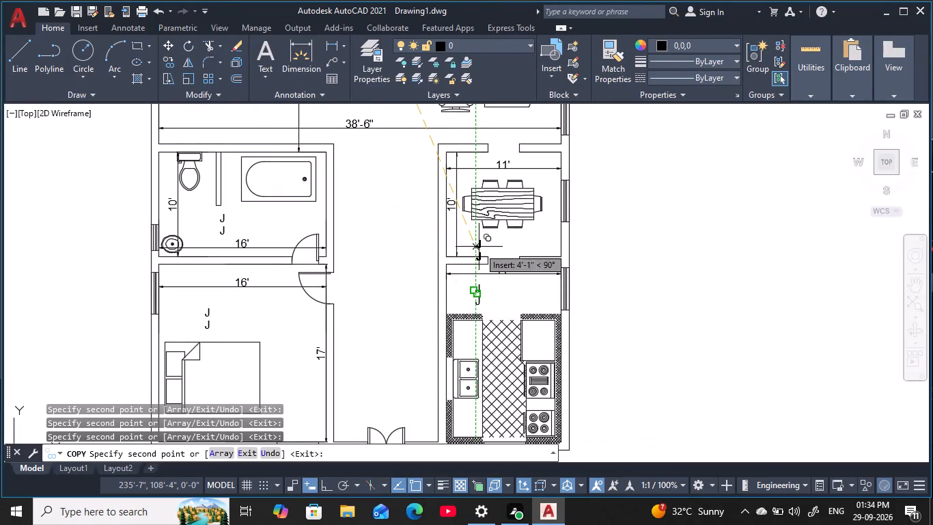
left_click(478, 241)
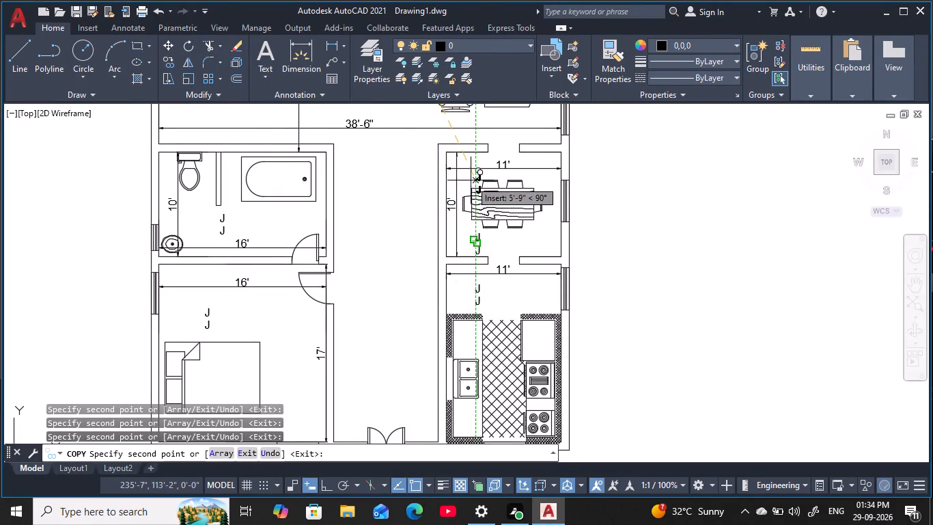
middle_click_drag(471, 180, 461, 336)
scroll(335, 306, "down", 2)
middle_click_drag(352, 350, 404, 278)
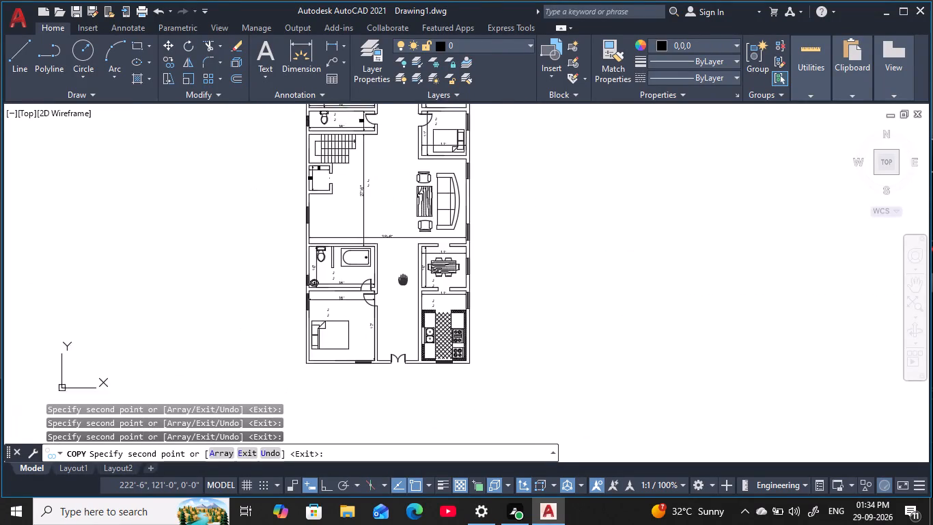
middle_click_drag(404, 278, 406, 277)
scroll(402, 288, "up", 2)
left_click(396, 309)
Place a final copy of the two J lines outside the plan, north of the north wall above the central corridor.
middle_click_drag(402, 228, 370, 448)
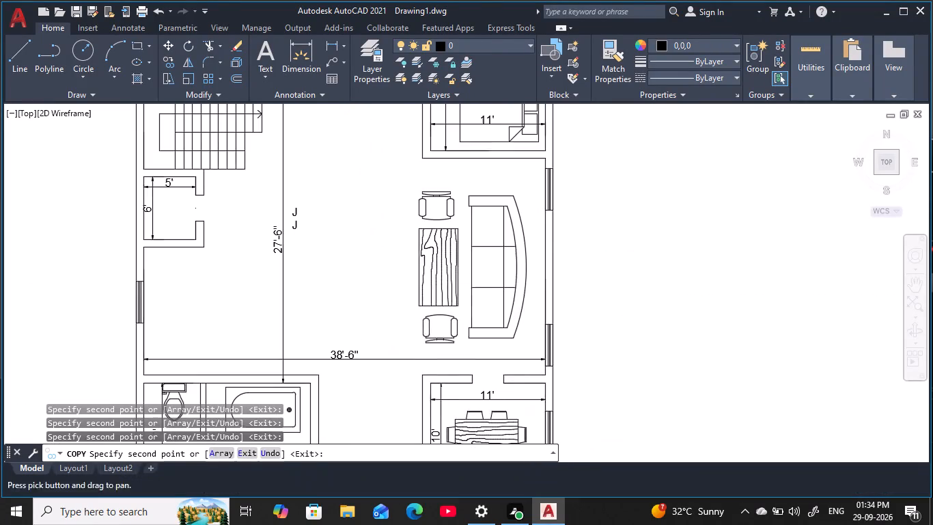
middle_click_drag(335, 226, 316, 463)
middle_click_drag(354, 265, 339, 440)
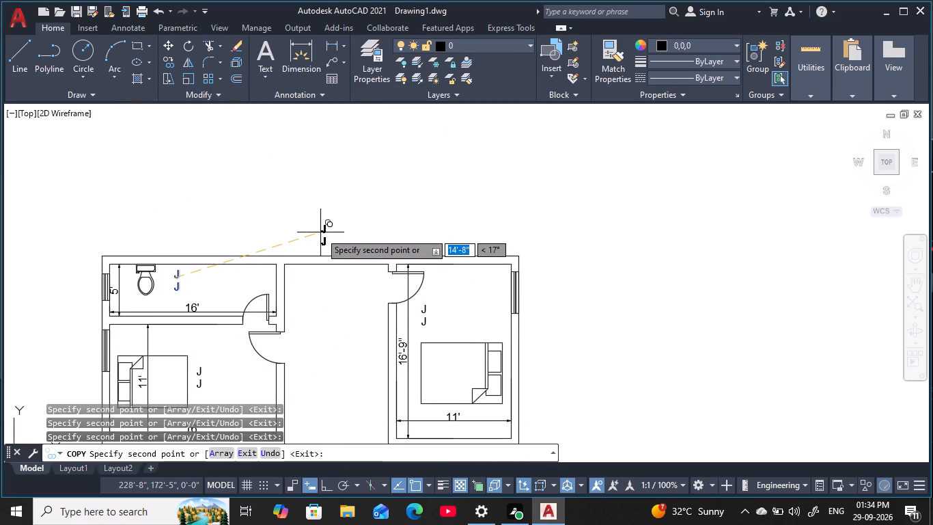
left_click(306, 208)
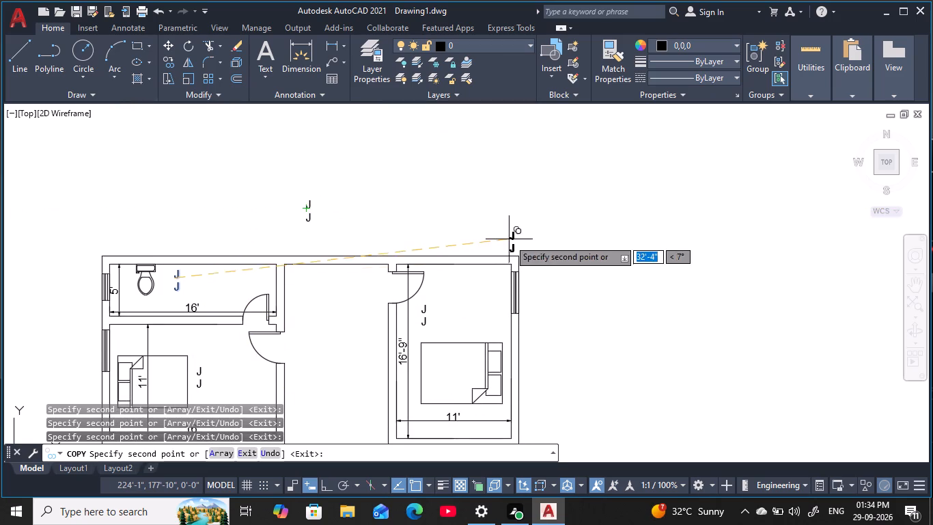
middle_click_drag(513, 239, 690, 166)
key("Escape")
key("Escape")
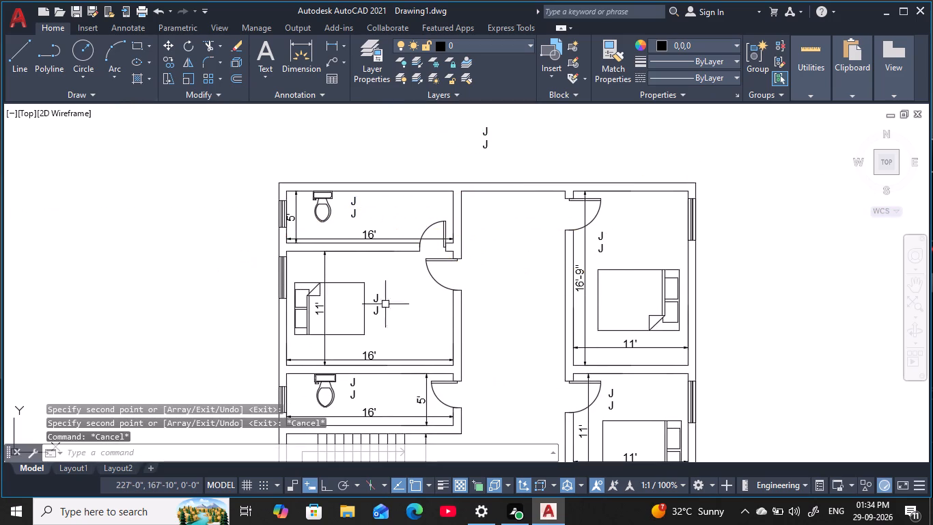
key("Escape")
key("Escape")
middle_click_drag(527, 306, 541, 240)
key("Escape")
key("Escape")
key("Escape")
middle_click_drag(539, 245, 607, 325)
key("Escape")
key("Escape")
key("Escape")
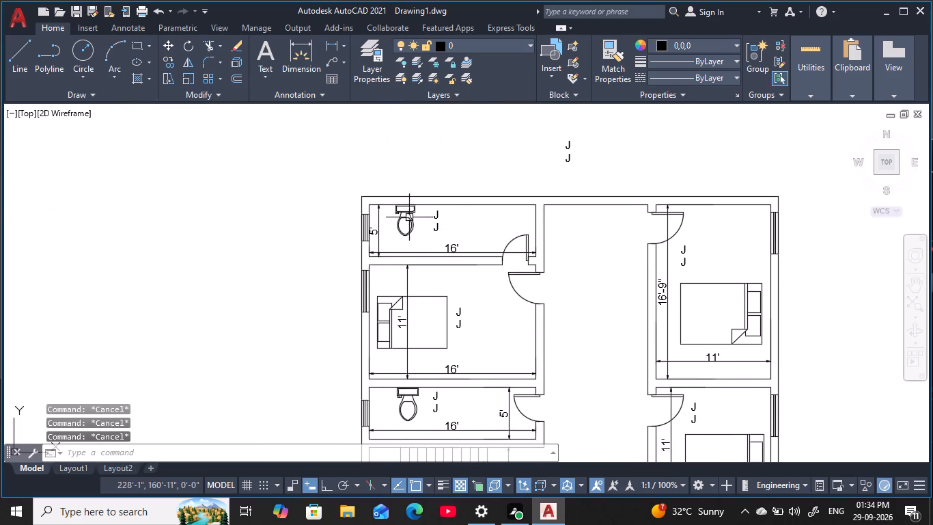
key("Escape")
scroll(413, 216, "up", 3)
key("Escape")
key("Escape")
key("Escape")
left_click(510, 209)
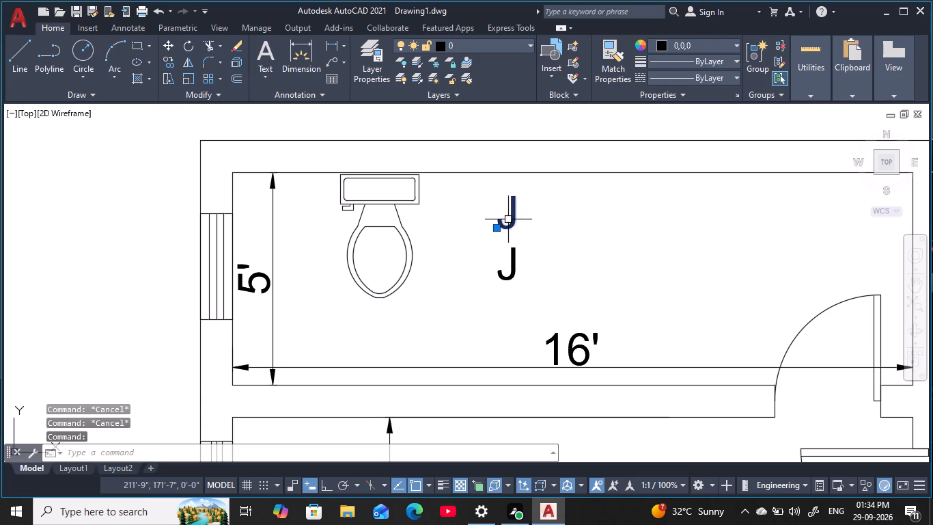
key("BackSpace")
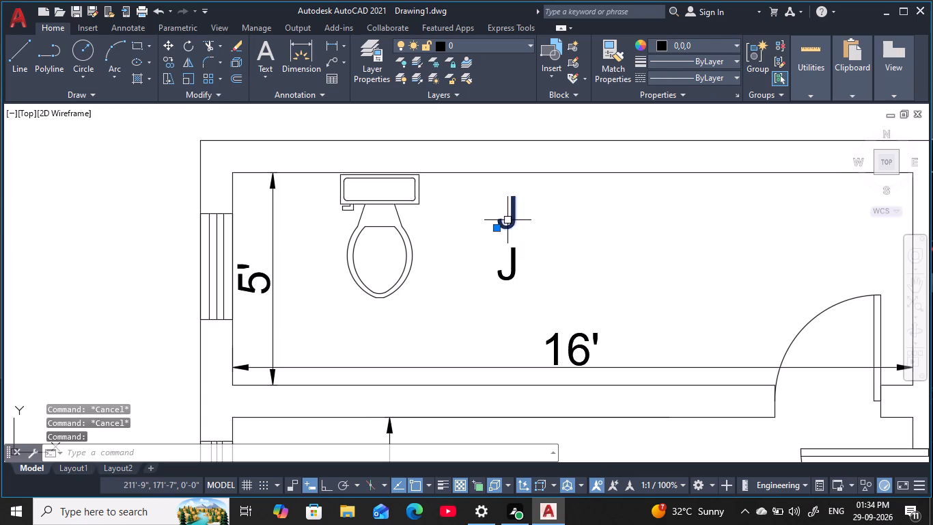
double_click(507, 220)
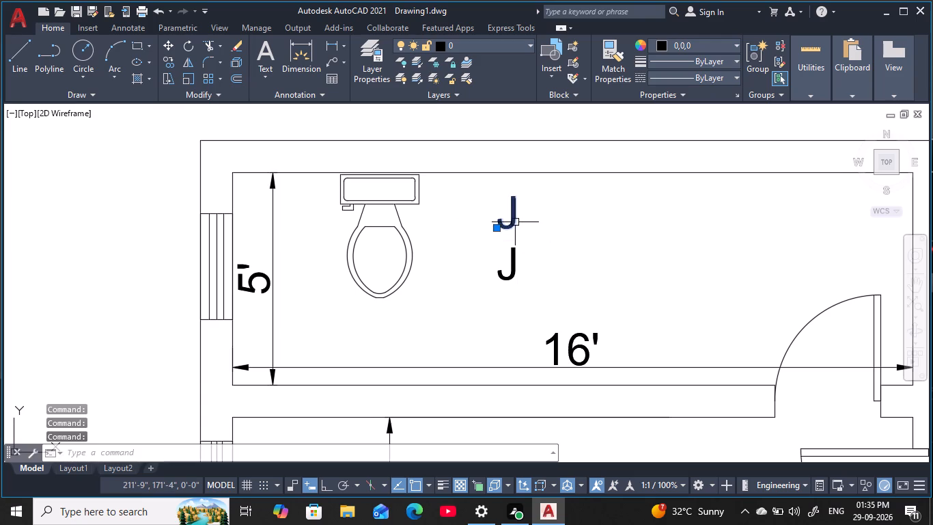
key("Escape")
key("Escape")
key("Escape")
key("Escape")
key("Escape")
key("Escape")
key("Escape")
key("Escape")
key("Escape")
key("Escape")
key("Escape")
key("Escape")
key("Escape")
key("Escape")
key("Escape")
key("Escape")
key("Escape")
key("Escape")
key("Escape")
Replace the upper J in the northwest toilet room with the room name TOILET in capitals.
left_click(510, 224)
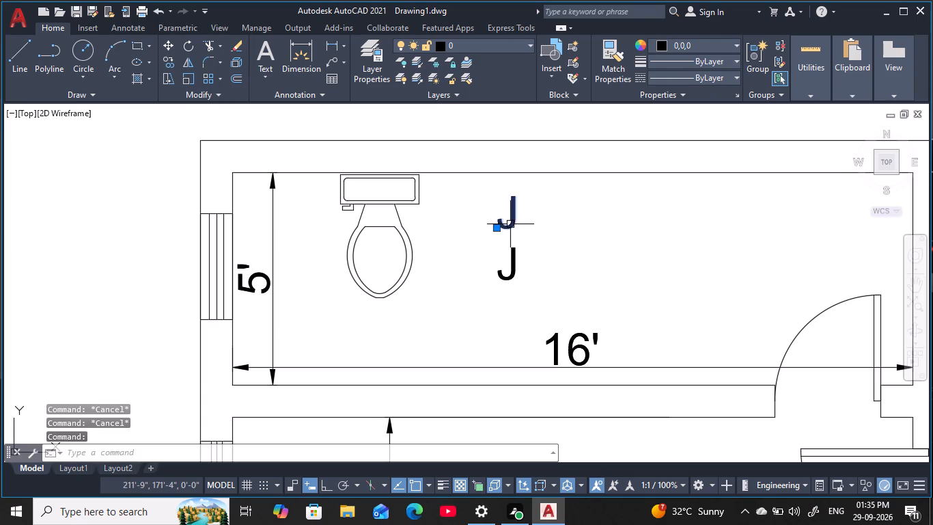
double_click(510, 224)
key("BackSpace")
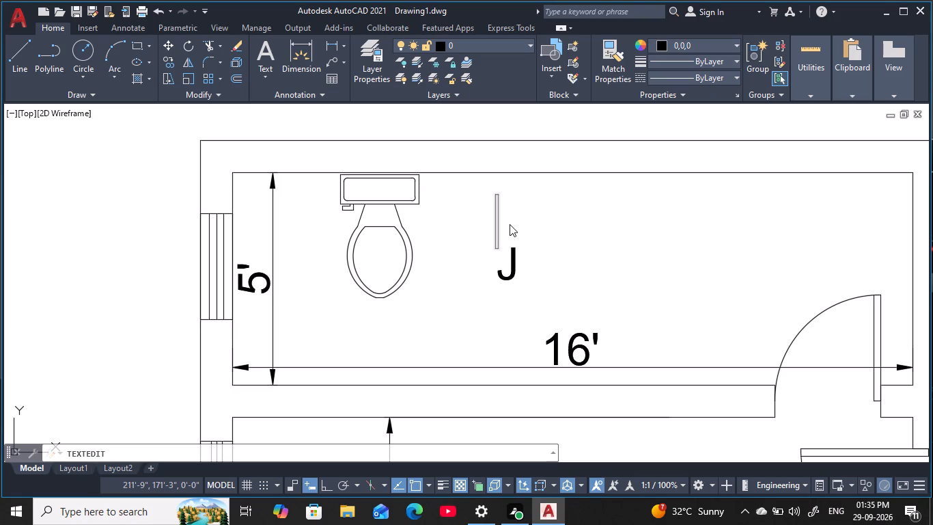
key("t")
key("o")
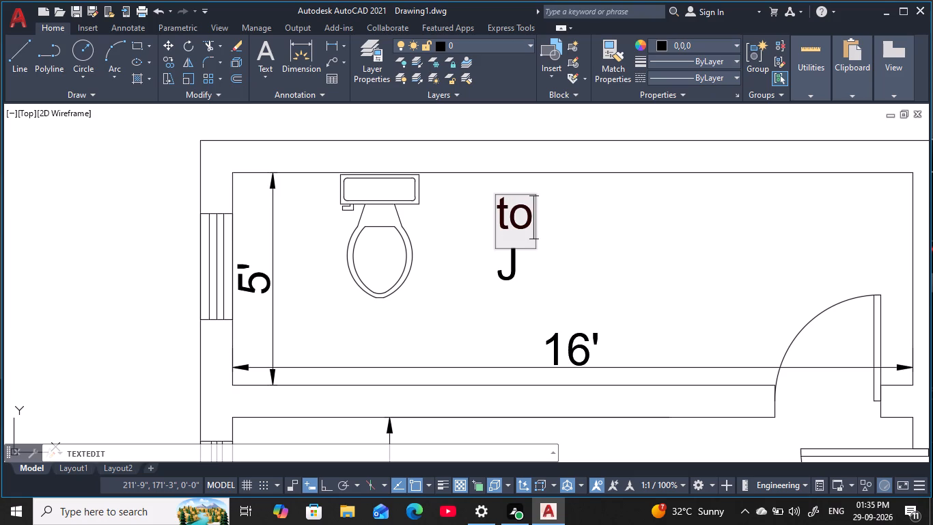
type("ilet")
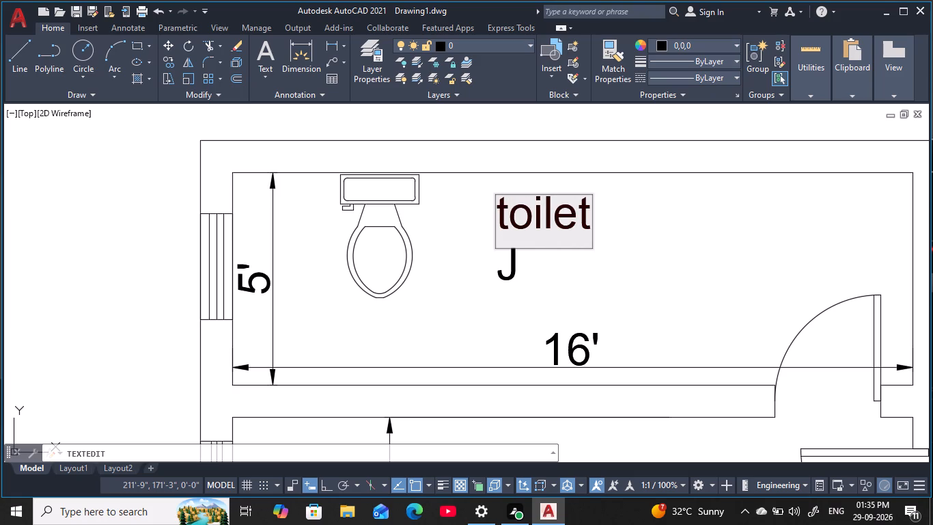
key("BackSpace")
key("BackSpace")
key("BackSpace")
key("BackSpace")
key("BackSpace")
key("BackSpace")
key("BackSpace")
key("BackSpace")
key("BackSpace")
key("BackSpace")
key("BackSpace")
key("BackSpace")
key("BackSpace")
key("BackSpace")
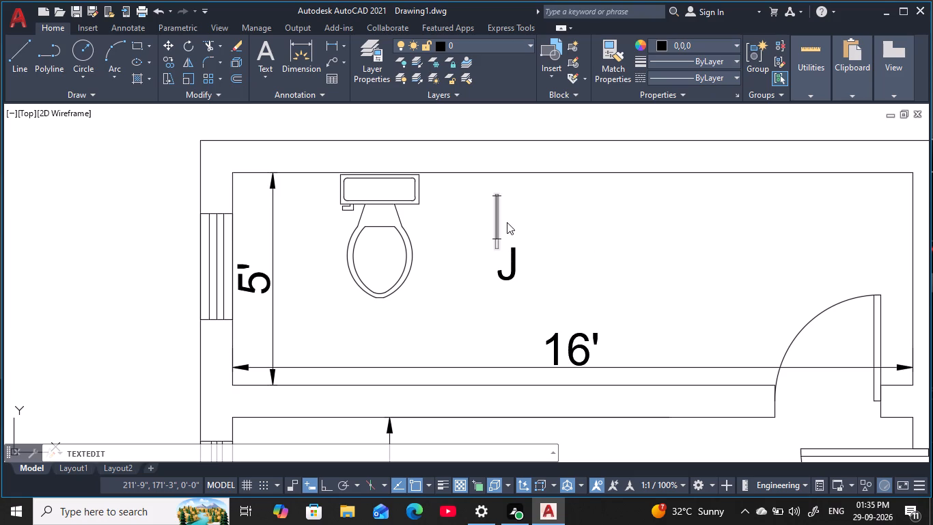
type("TOP")
key("BackSpace")
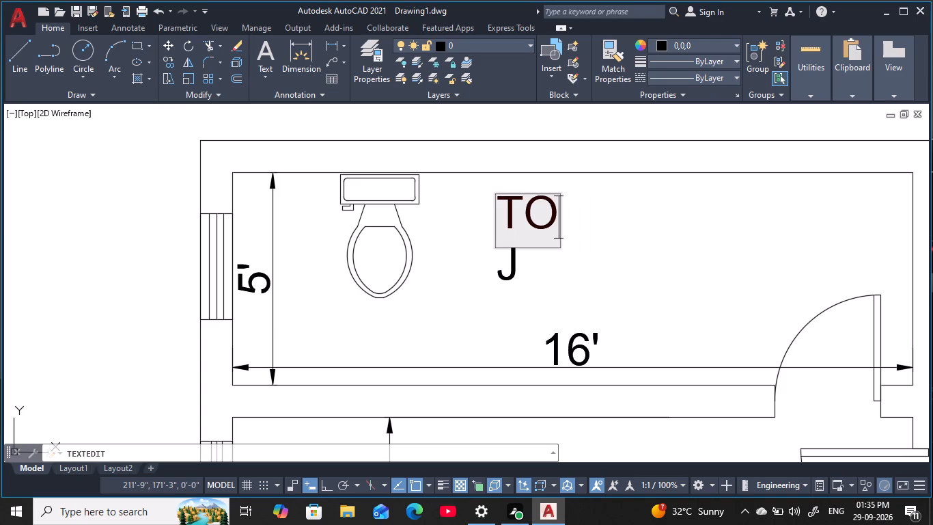
key("l")
key("BackSpace")
type("ILET")
key("space")
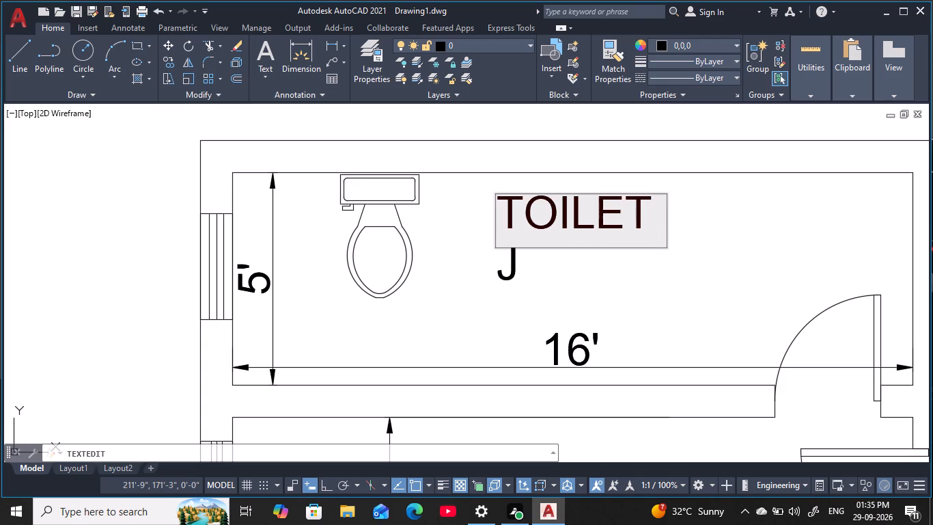
key("Return")
Replace the J below the TOILET label with the room size 16' x 5'.
scroll(505, 224, "up", 1)
double_click(517, 273)
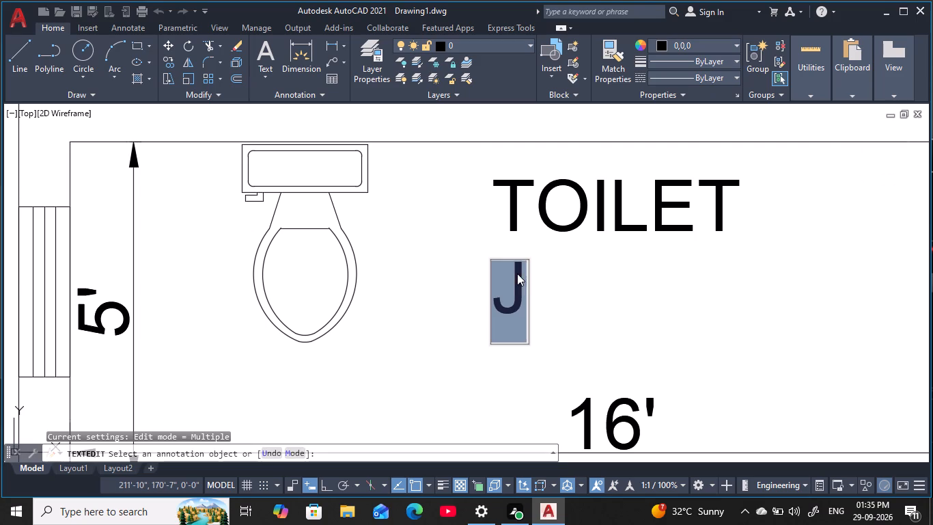
left_click(520, 281)
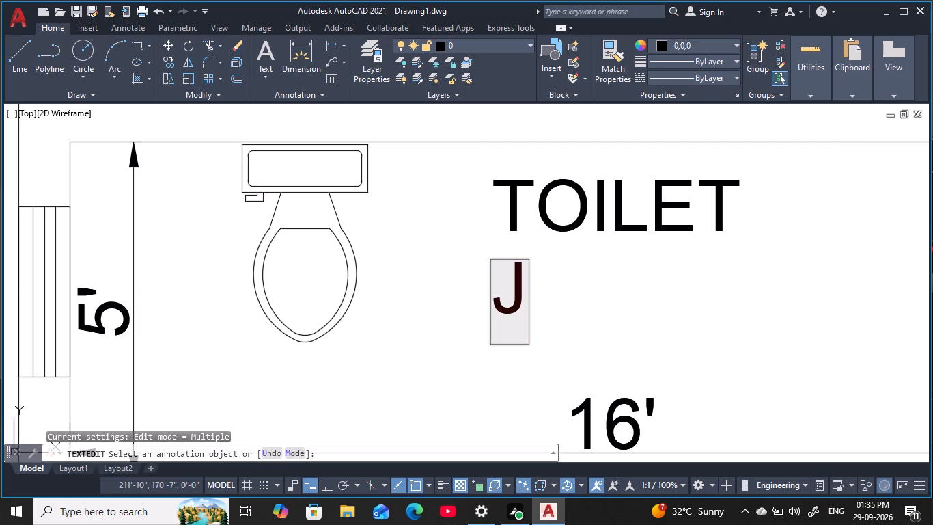
key("BackSpace")
scroll(520, 281, "down", 2)
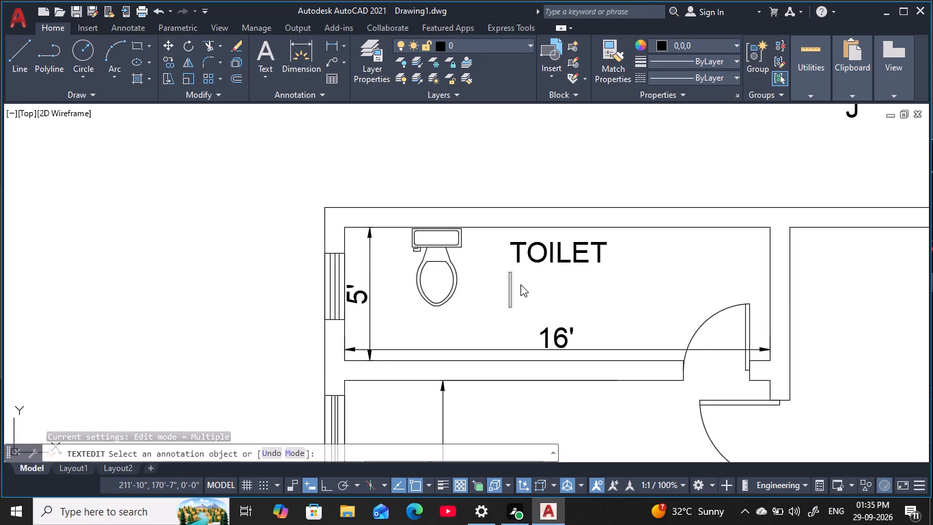
middle_click_drag(520, 284, 531, 268)
type("16")
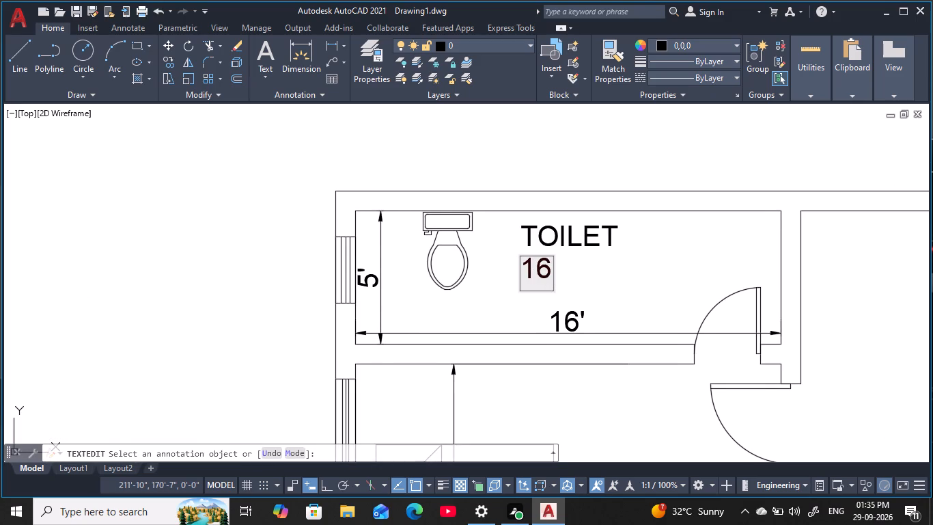
key("apostrophe")
key("space")
type("x")
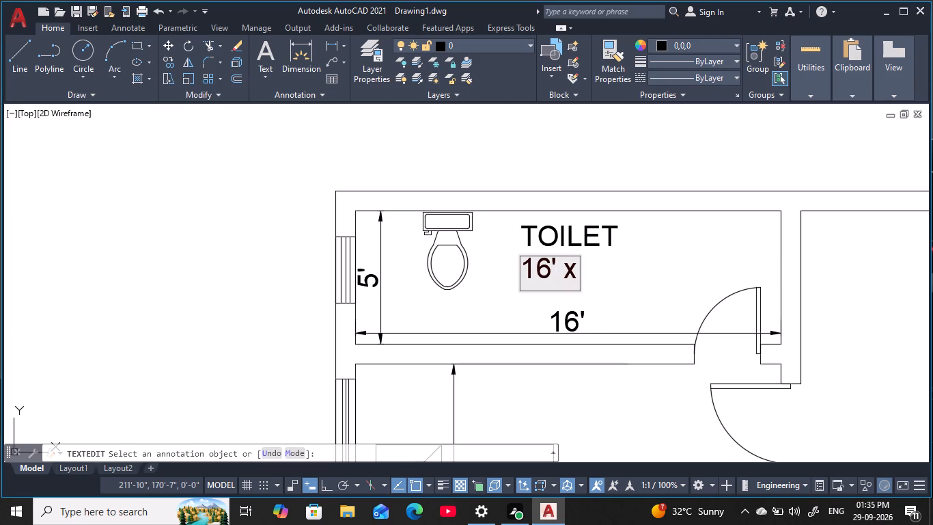
key("5")
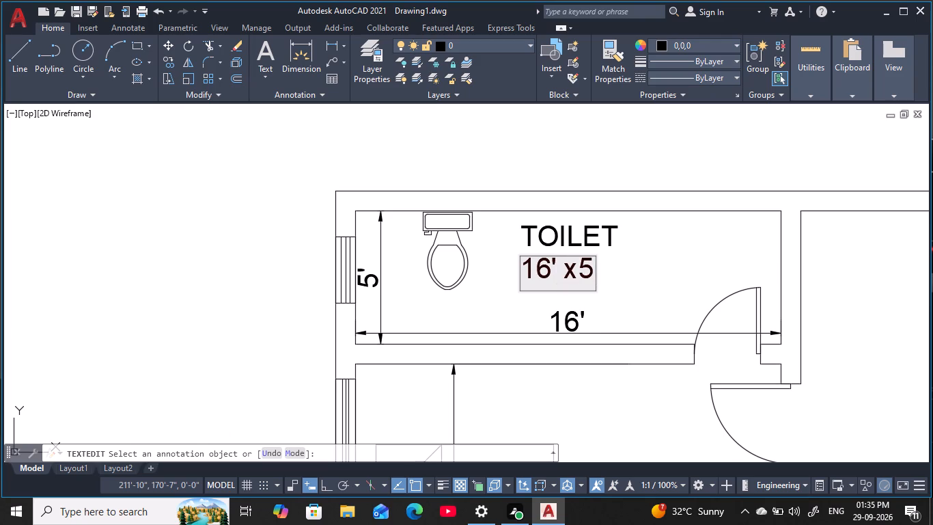
key("BackSpace")
key("space")
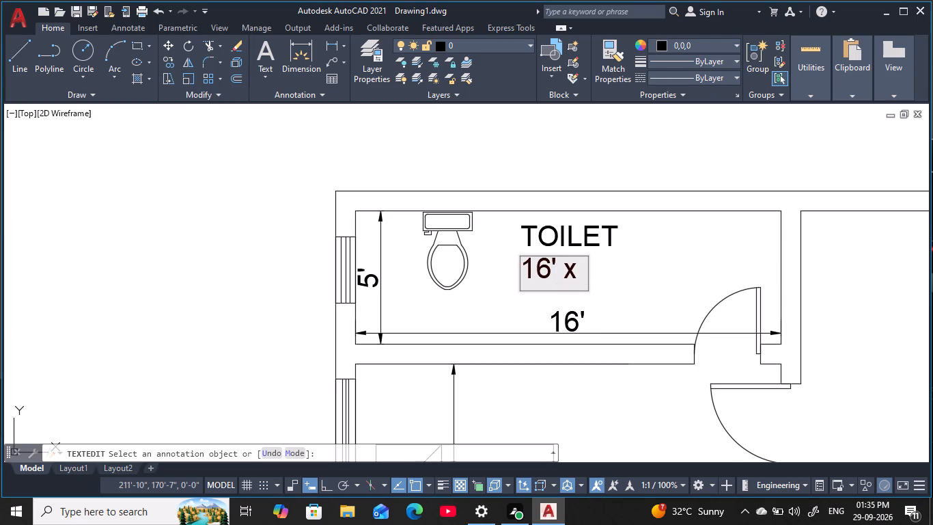
type("5'")
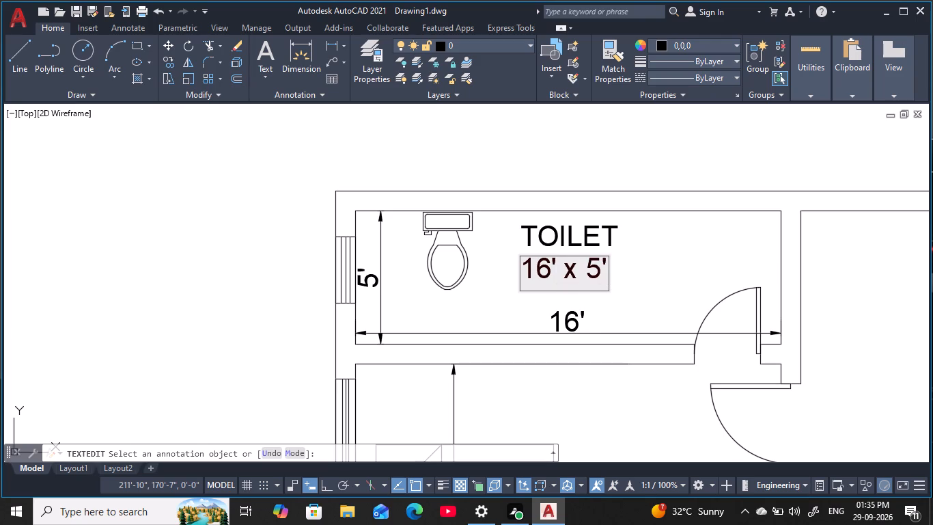
key("Return")
scroll(531, 267, "up", 1)
key("Escape")
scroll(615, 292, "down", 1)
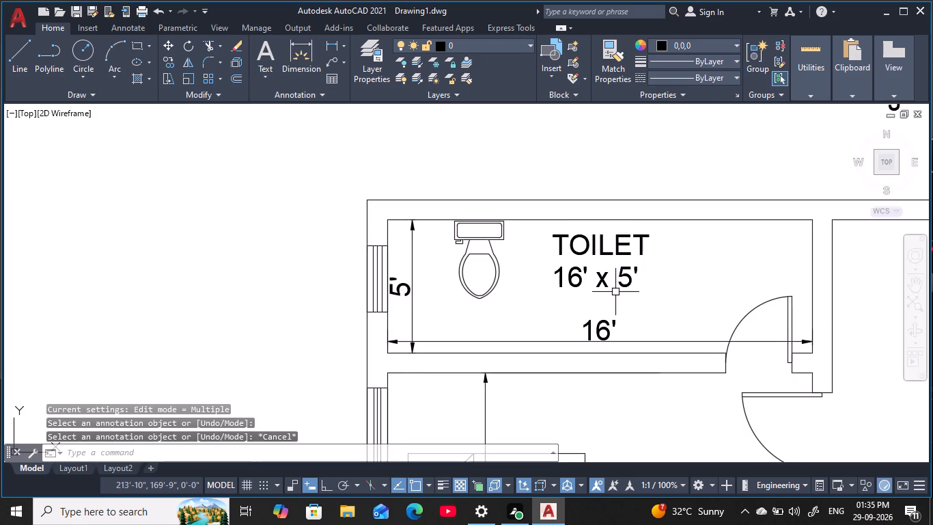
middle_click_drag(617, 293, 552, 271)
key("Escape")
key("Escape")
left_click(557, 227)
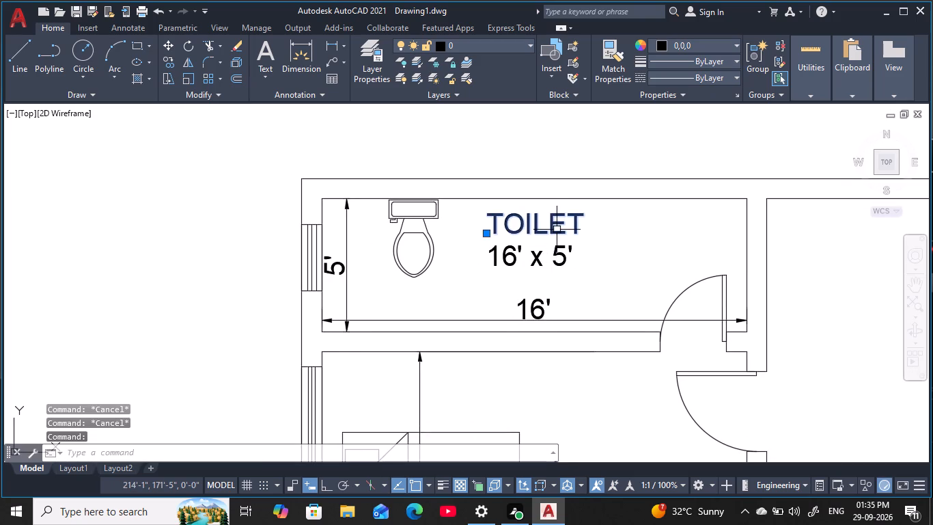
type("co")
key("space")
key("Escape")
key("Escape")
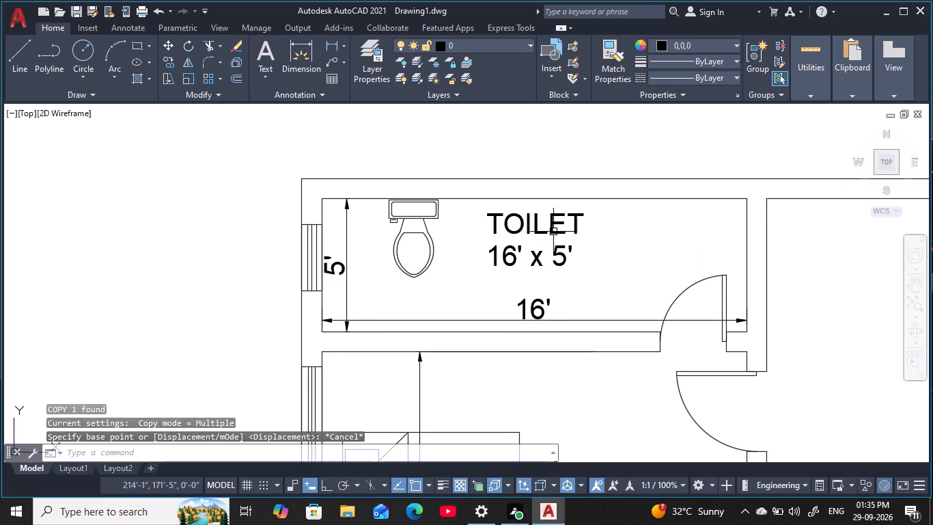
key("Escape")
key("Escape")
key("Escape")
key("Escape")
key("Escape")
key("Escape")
Replace the upper J in the northeast bedroom, above the bed, with the room name BEDROOM.
middle_click_drag(596, 298, 572, 257)
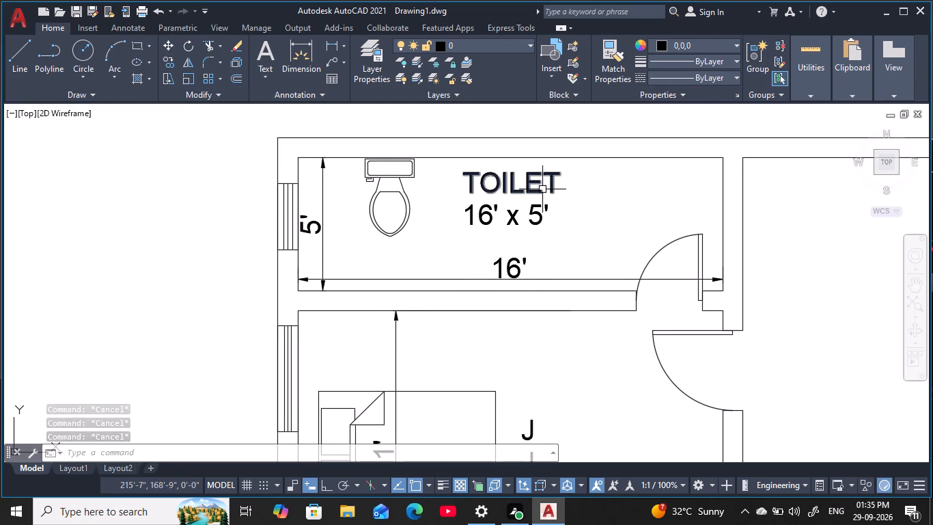
scroll(640, 256, "down", 3)
middle_click_drag(603, 297, 590, 258)
scroll(583, 269, "up", 4)
scroll(586, 281, "down", 1)
middle_click(587, 283)
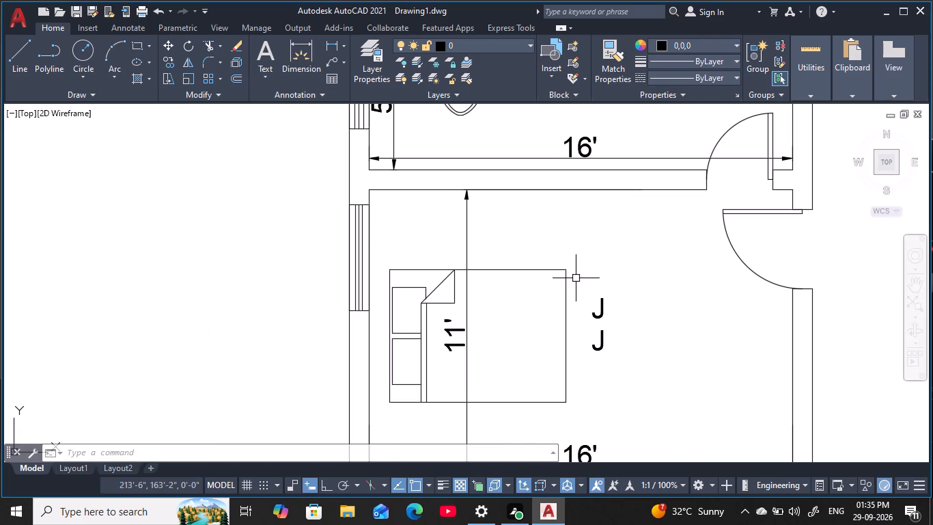
scroll(606, 308, "down", 1)
middle_click_drag(676, 270, 417, 325)
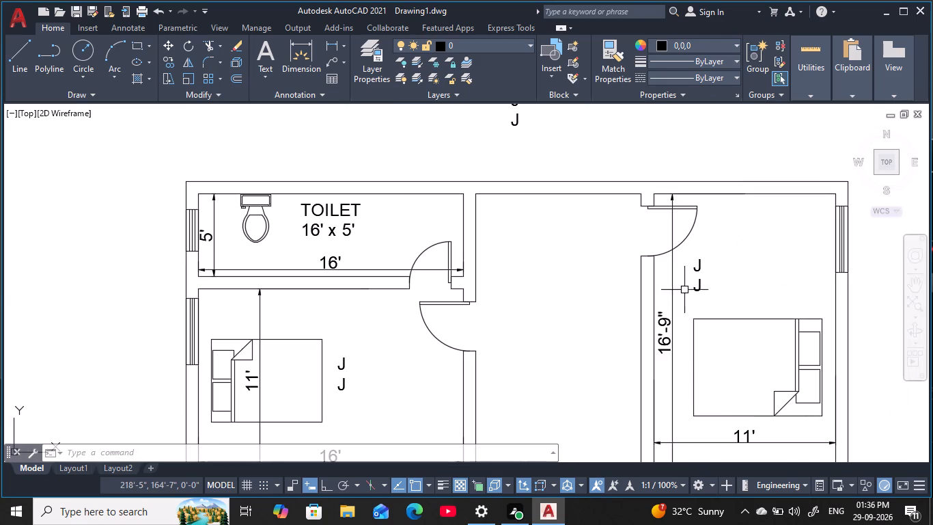
scroll(702, 280, "up", 2)
double_click(695, 254)
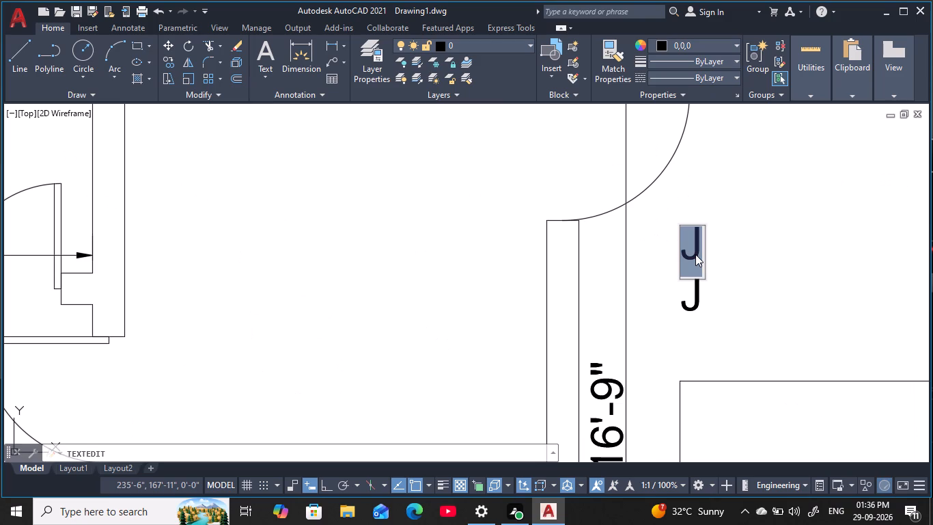
key("Delete")
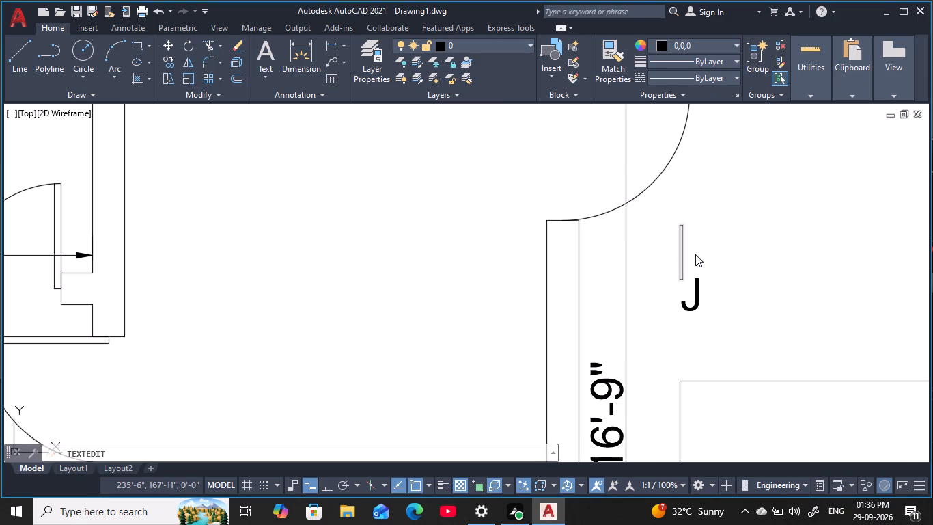
type("BEDROOM")
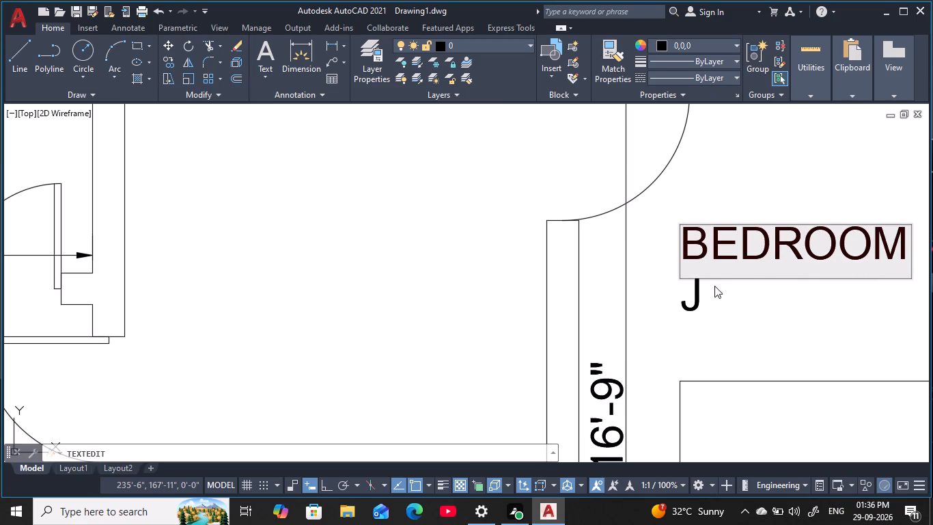
Replace the J below the northeast BEDROOM label with the room size 11' x 16'-9".
double_click(692, 301)
double_click(695, 303)
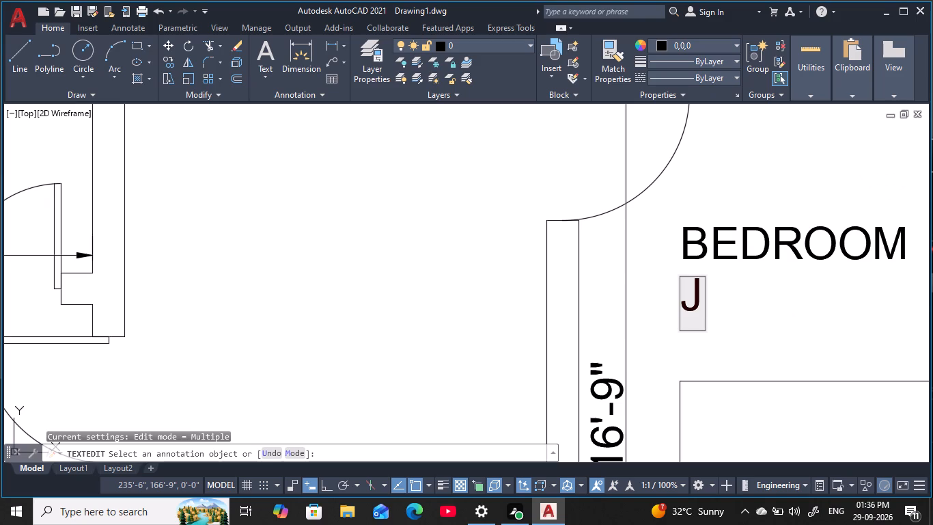
key("BackSpace")
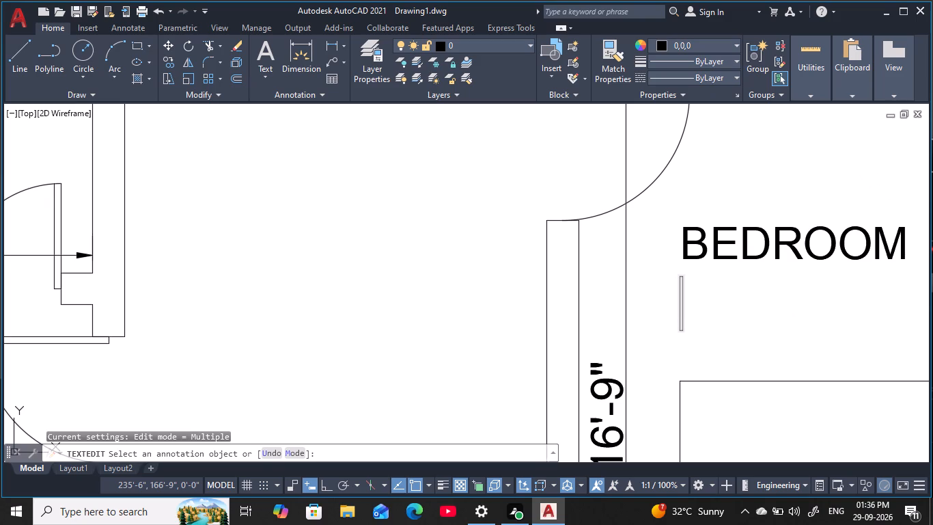
scroll(697, 304, "down", 2)
middle_click_drag(701, 308, 632, 251)
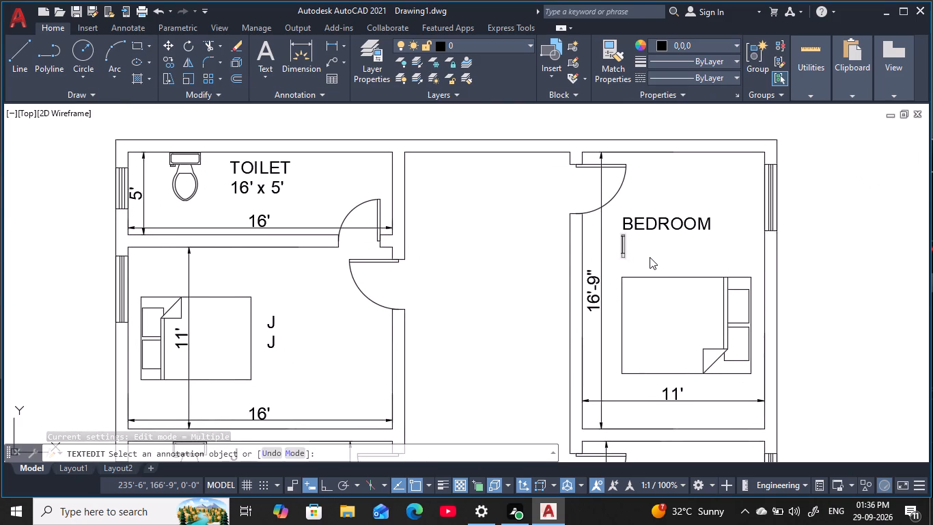
type("11'")
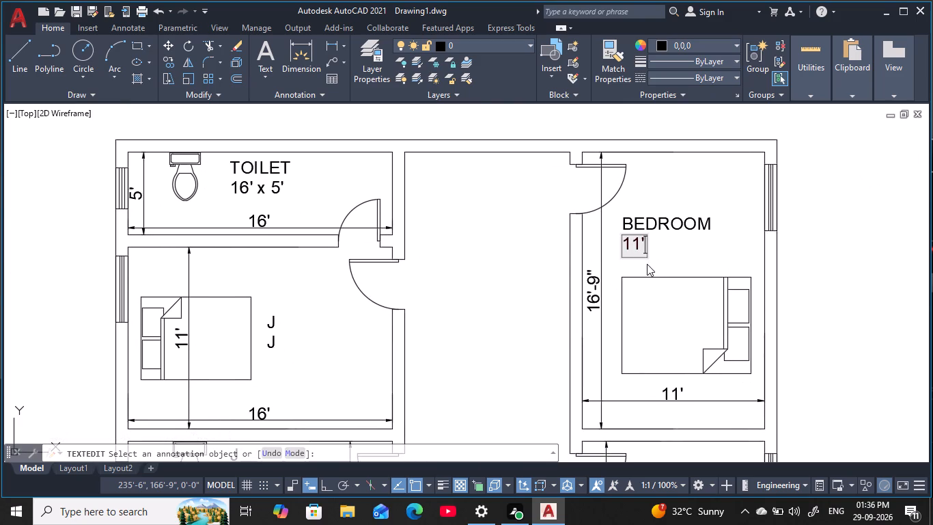
key("space")
type("x")
key("space")
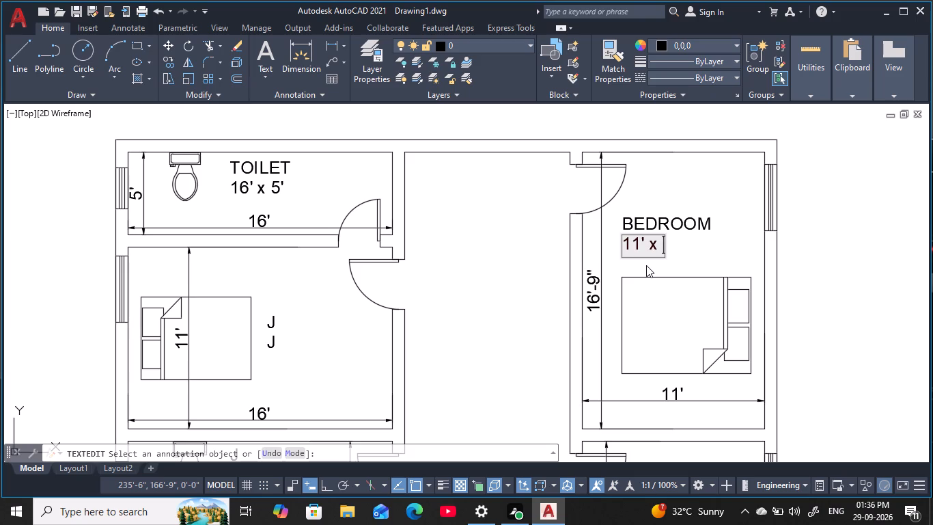
type("16")
type("'-9\"")
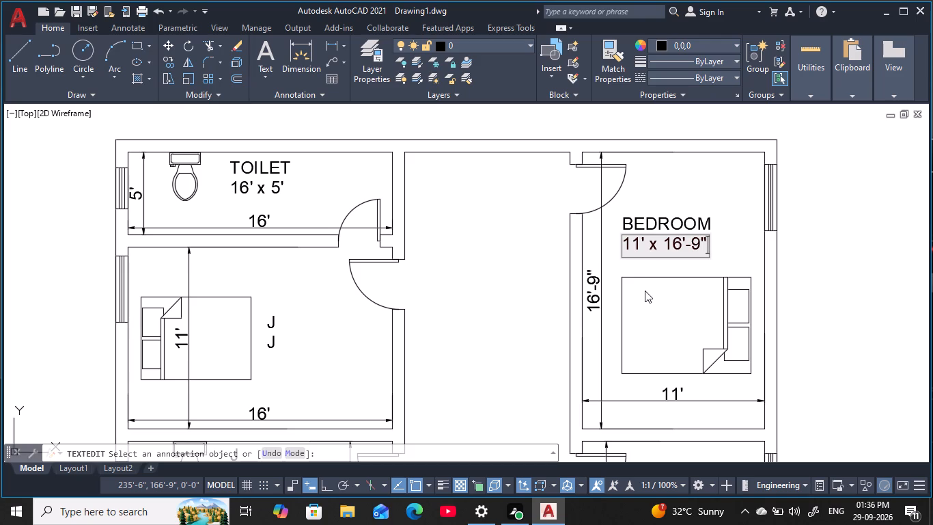
key("Return")
Replace the upper J in the 11' x 11' east bedroom, south of the northeast bedroom, with the room name BEDROOM.
middle_click_drag(673, 335, 672, 334)
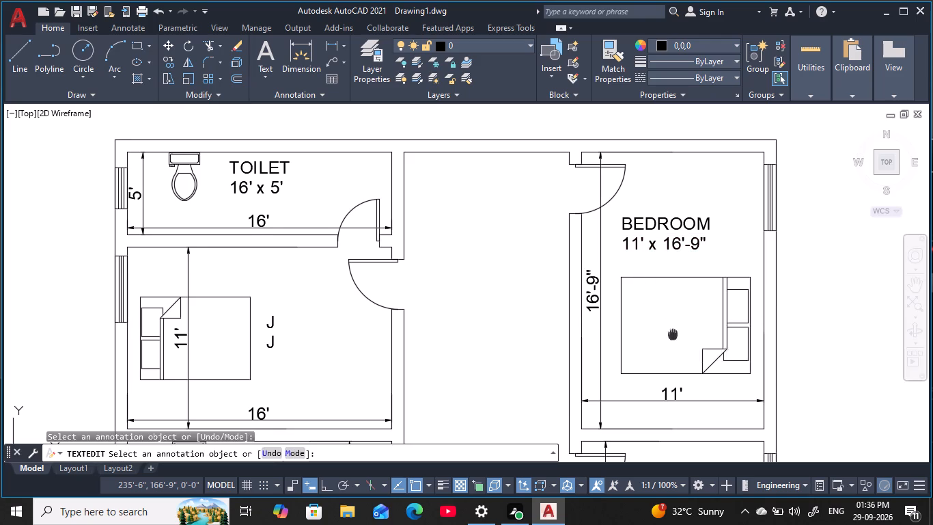
middle_click_drag(672, 334, 692, 217)
scroll(694, 224, "down", 1)
middle_click_drag(712, 328, 694, 292)
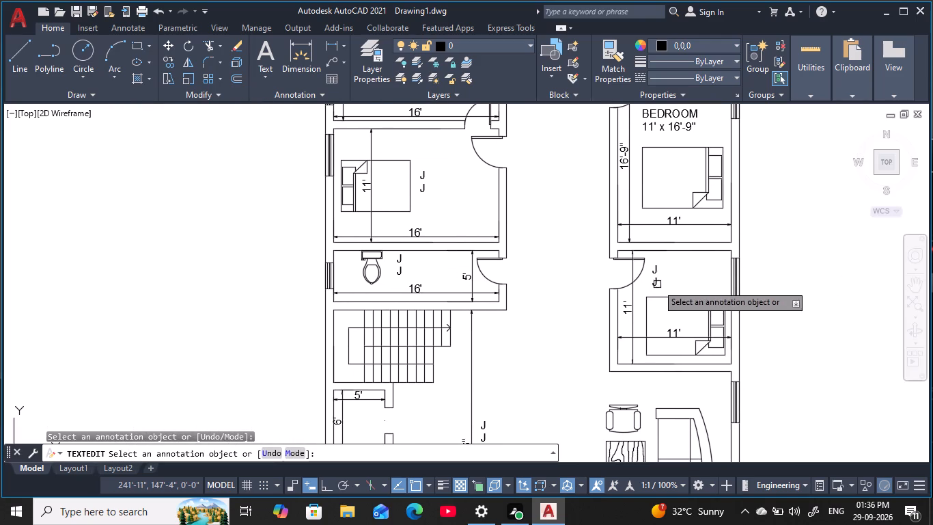
scroll(561, 230, "up", 1)
middle_click_drag(541, 217, 639, 342)
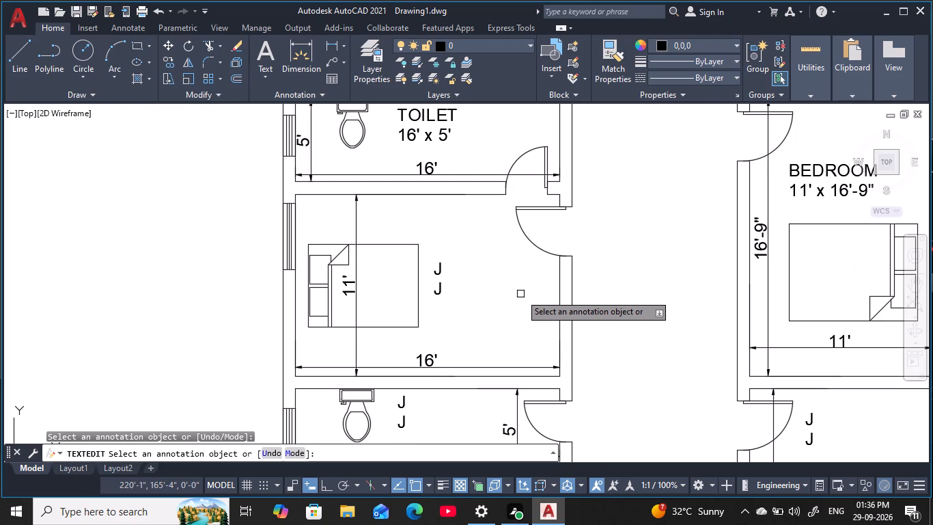
middle_click_drag(809, 273, 656, 228)
scroll(667, 368, "down", 1)
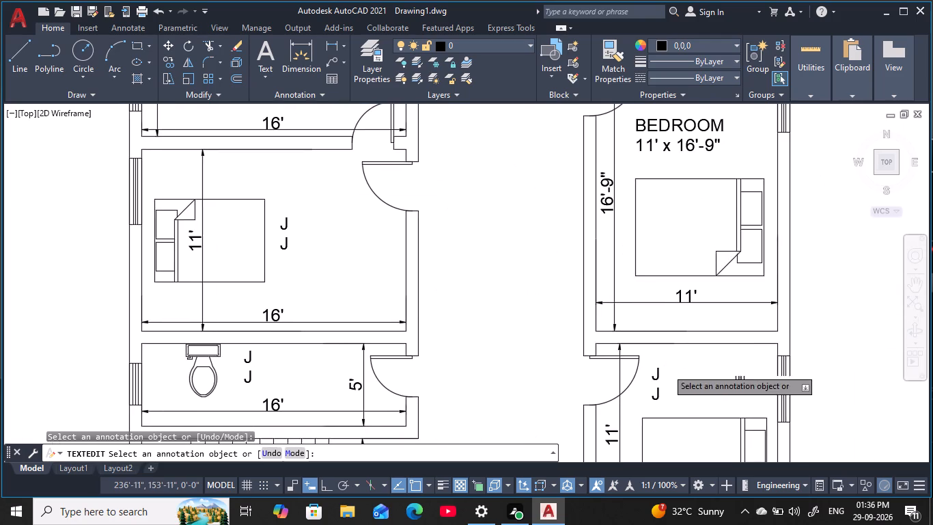
middle_click_drag(667, 368, 640, 281)
scroll(640, 281, "up", 3)
double_click(624, 301)
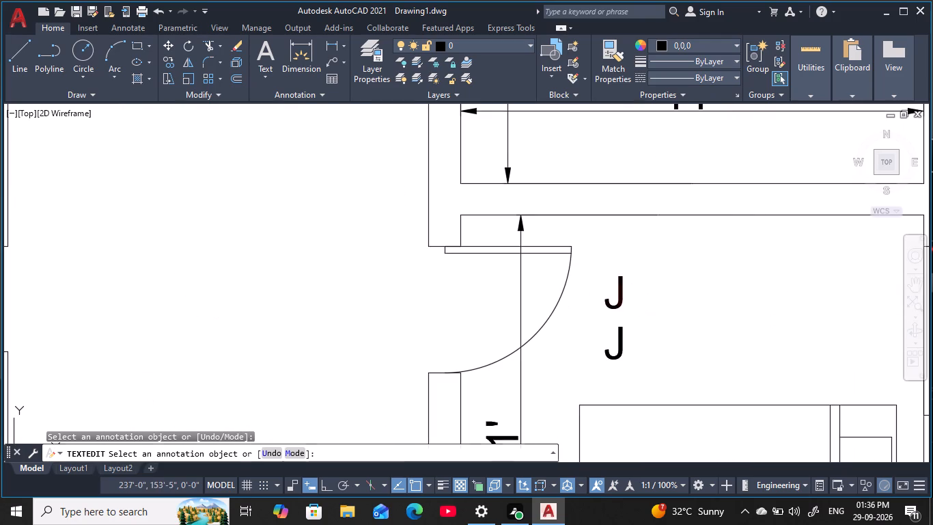
key("Delete")
middle_click_drag(632, 304, 641, 275)
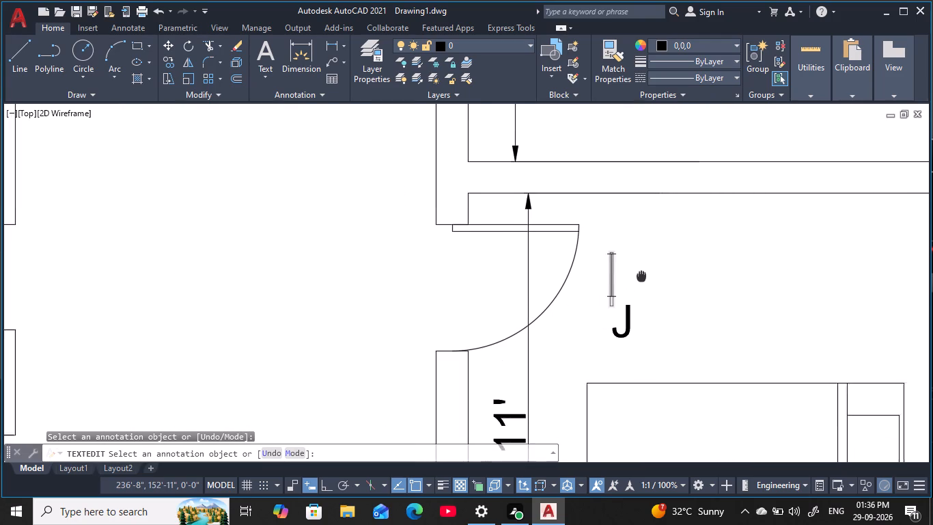
middle_click_drag(641, 275, 643, 271)
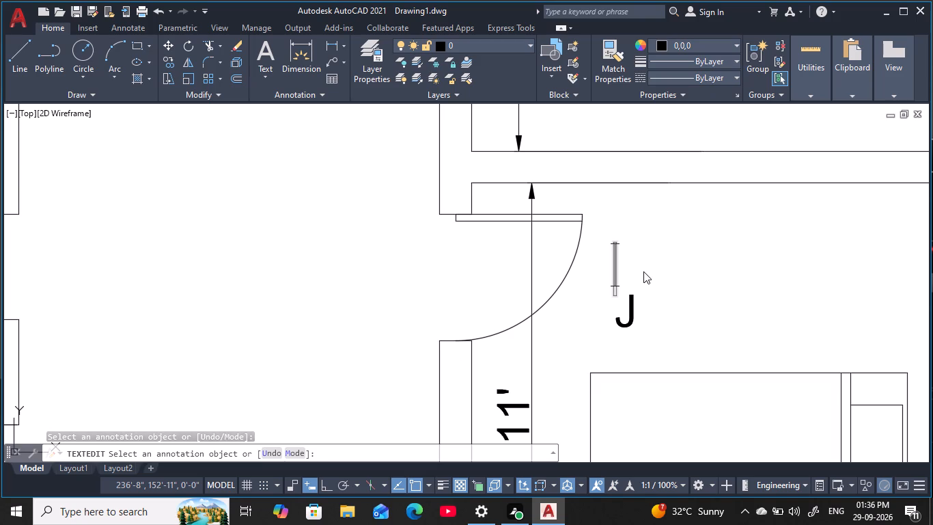
type("BEDR")
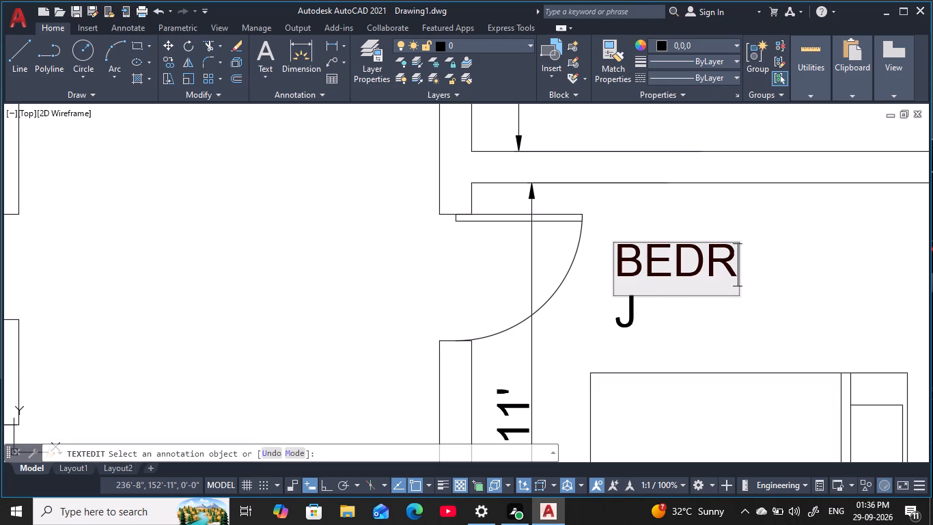
type("OO")
key("m")
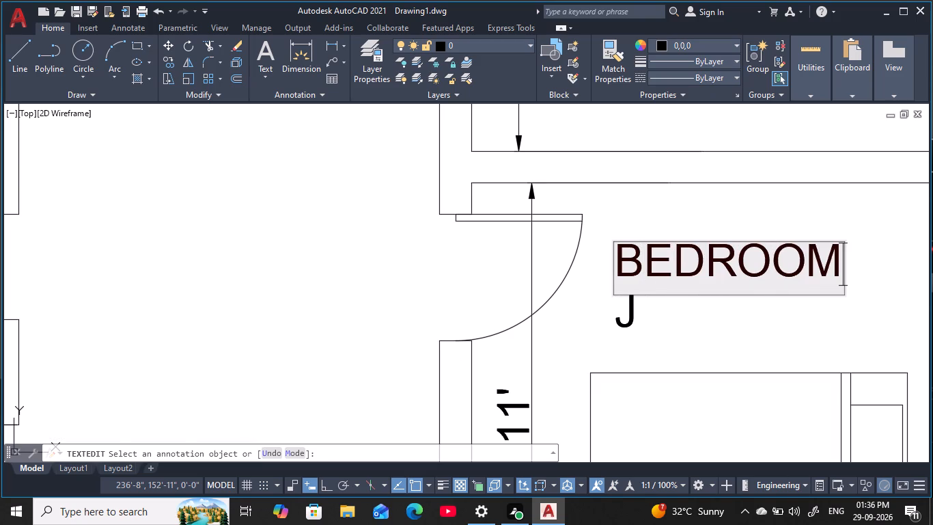
middle_click_drag(723, 321, 744, 301)
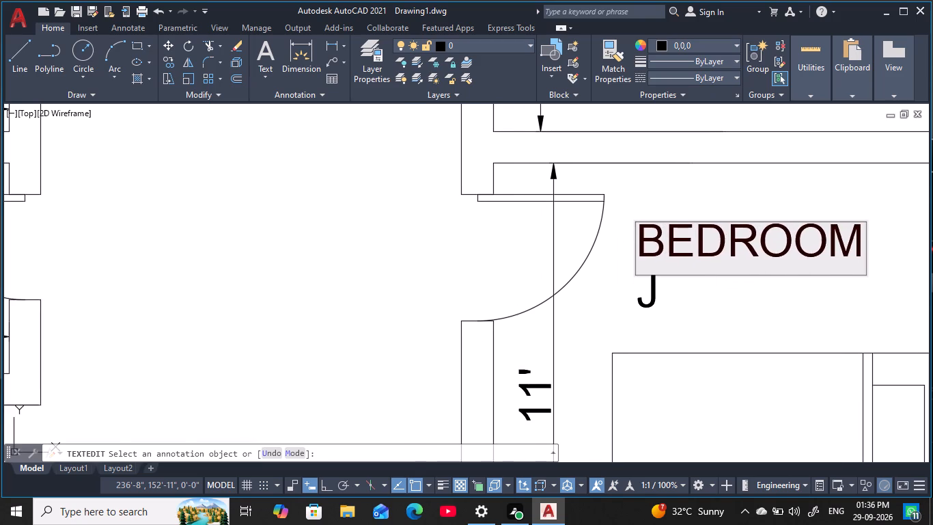
scroll(643, 258, "up", 2)
scroll(643, 258, "down", 3)
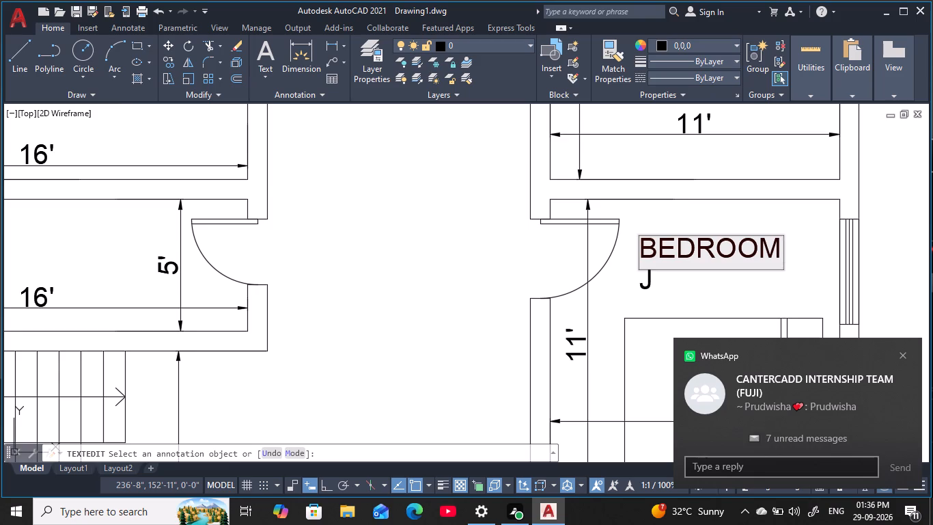
scroll(643, 262, "down", 1)
middle_click_drag(672, 288, 679, 271)
scroll(672, 271, "up", 3)
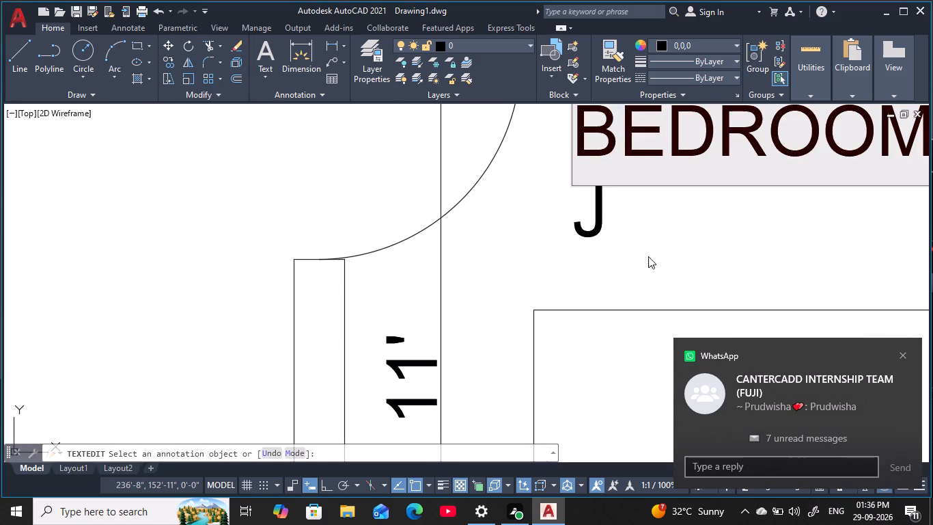
key("Return")
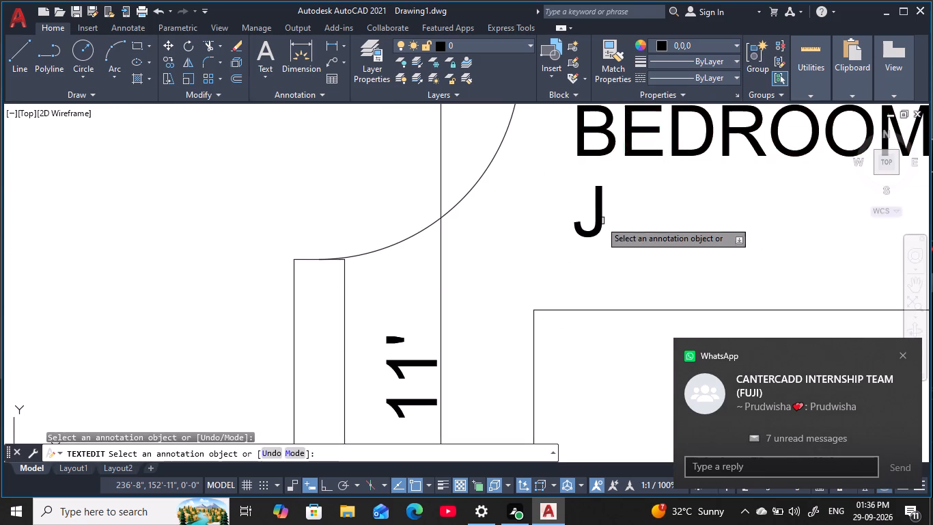
Replace the J below that east bedroom's BEDROOM label with the room size 11' x 11'.
double_click(598, 221)
key("BackSpace")
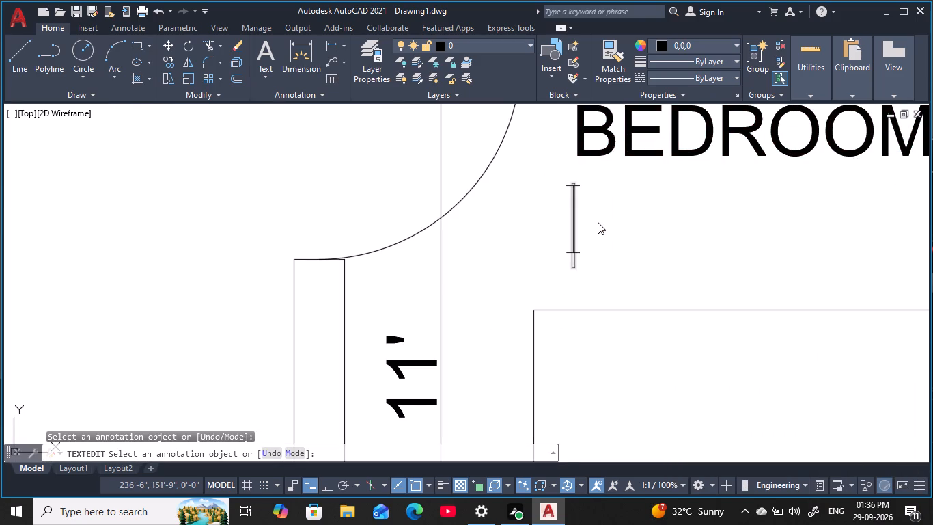
scroll(598, 222, "down", 4)
middle_click_drag(616, 244, 585, 253)
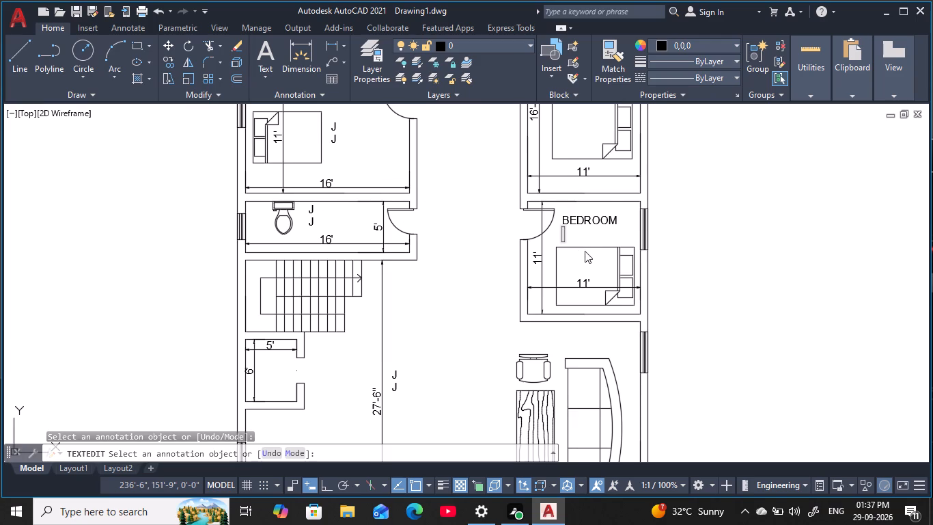
scroll(585, 237, "up", 1)
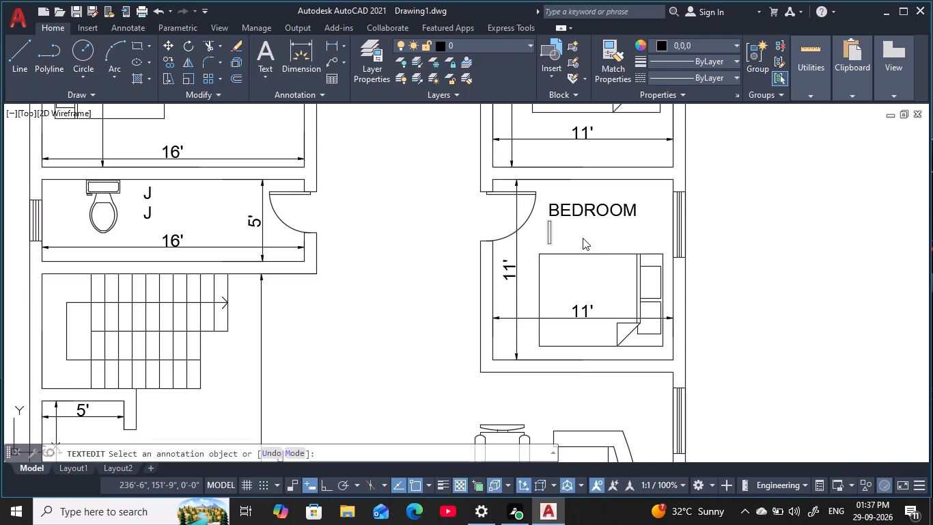
type("11")
key("apostrophe")
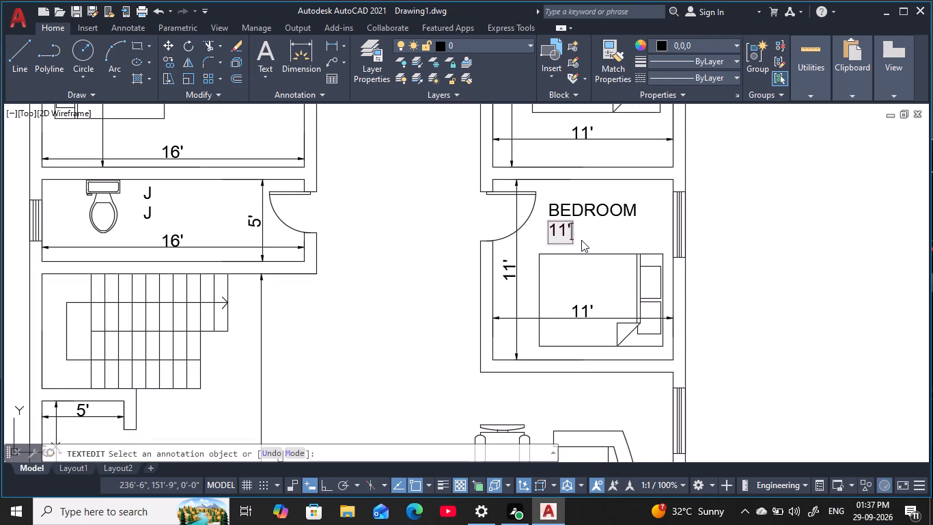
key("space")
key("x")
key("space")
type("11")
key("apostrophe")
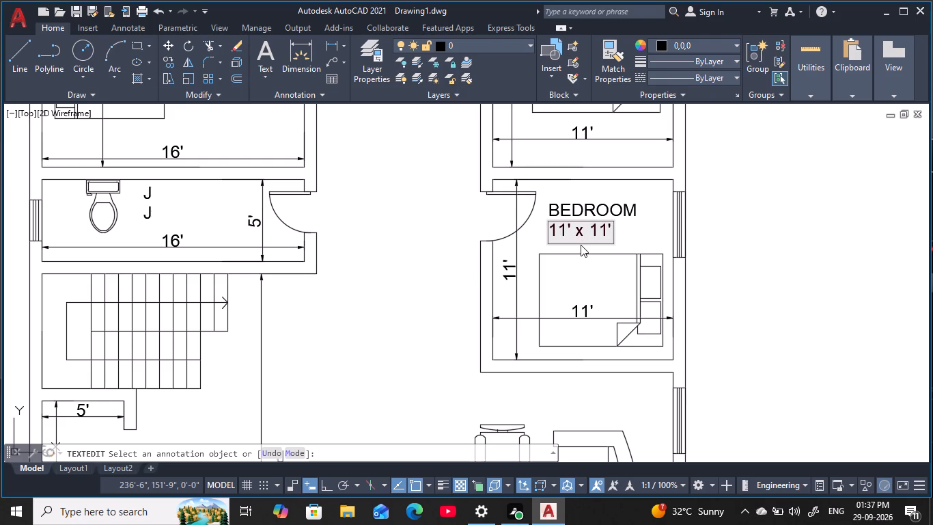
key("Return")
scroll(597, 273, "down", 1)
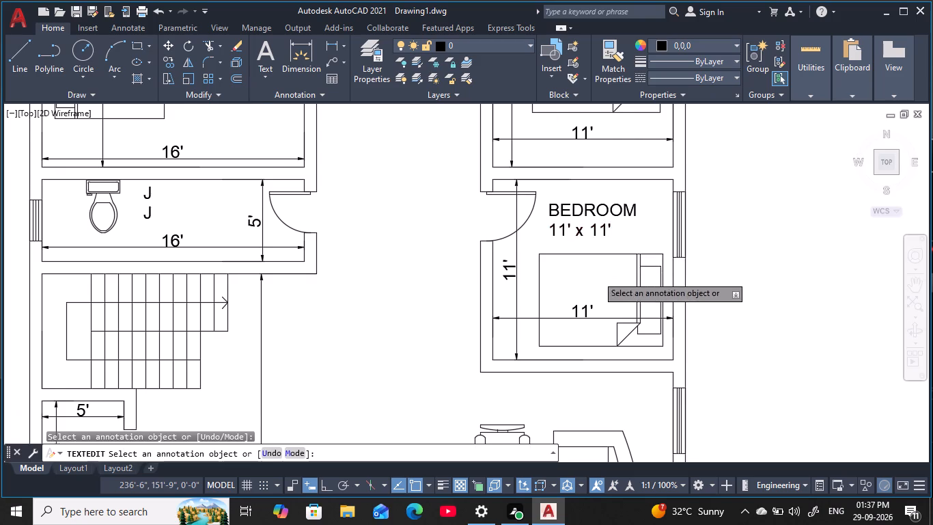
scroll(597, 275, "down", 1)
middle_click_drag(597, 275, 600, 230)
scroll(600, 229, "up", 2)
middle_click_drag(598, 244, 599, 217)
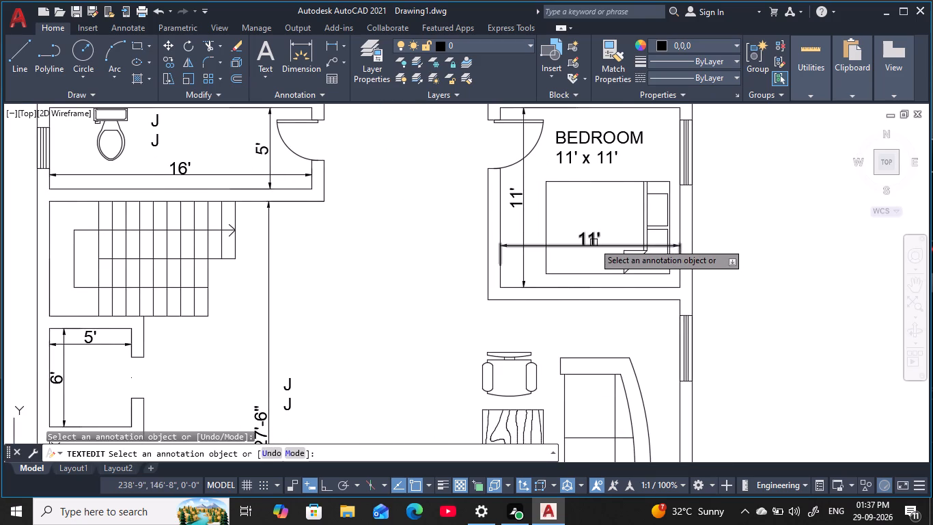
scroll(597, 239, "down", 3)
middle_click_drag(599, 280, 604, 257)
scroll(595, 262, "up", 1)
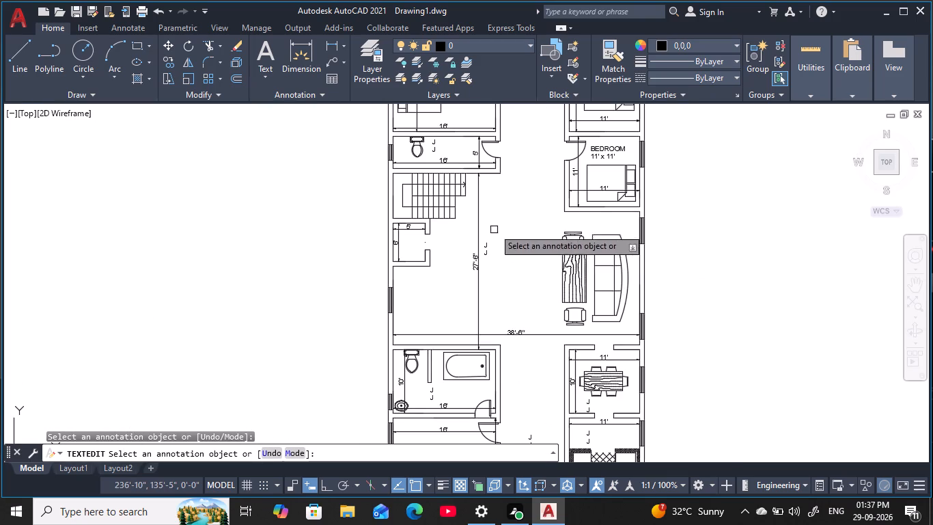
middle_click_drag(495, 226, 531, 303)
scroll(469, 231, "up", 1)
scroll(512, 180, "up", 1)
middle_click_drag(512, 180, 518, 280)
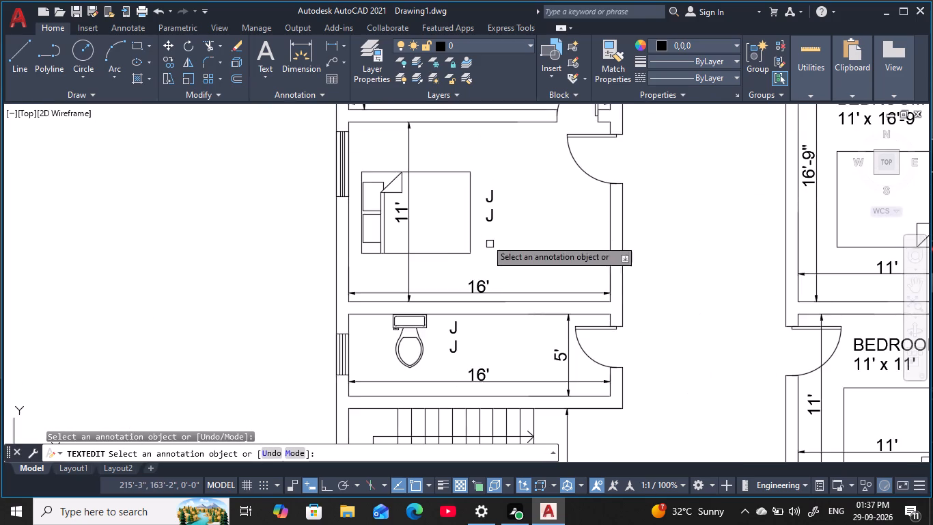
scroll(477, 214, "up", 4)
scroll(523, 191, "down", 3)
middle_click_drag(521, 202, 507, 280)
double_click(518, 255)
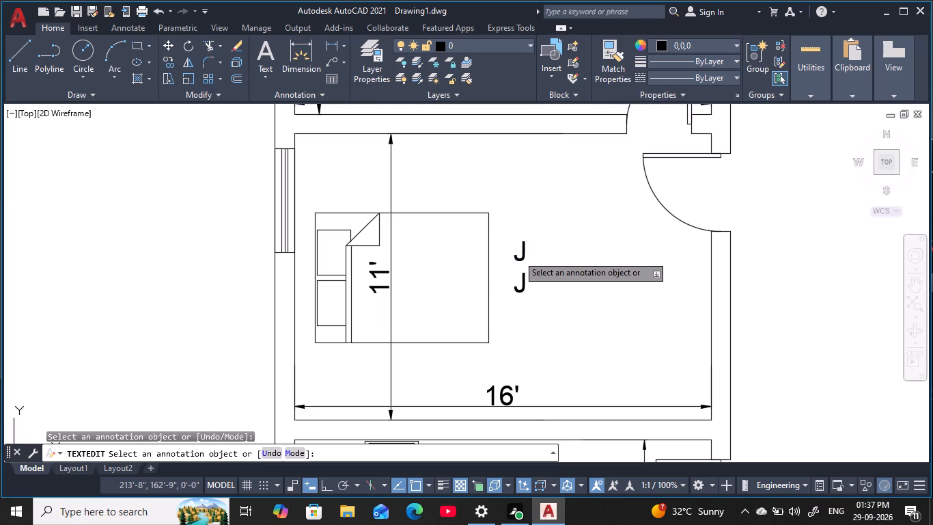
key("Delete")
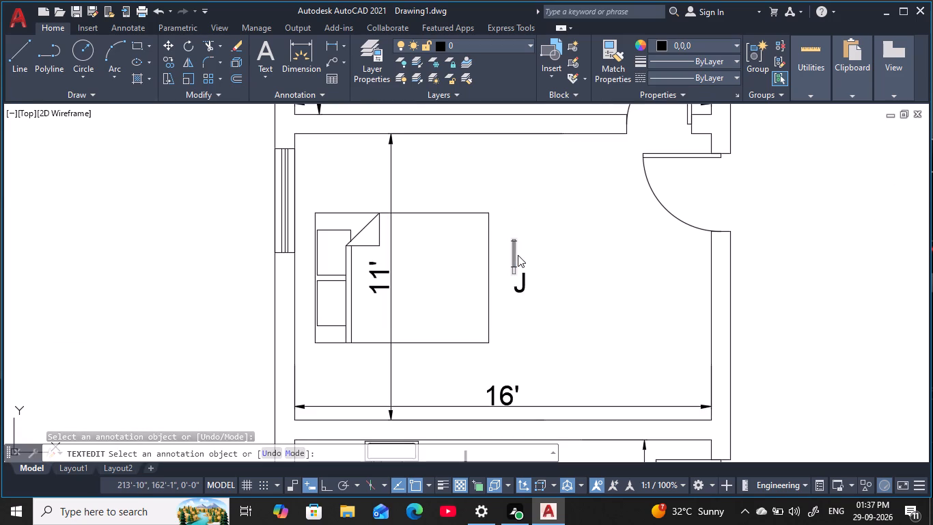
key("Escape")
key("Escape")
Erase the upper J beside the bed in the west bedroom and copy the lower J just above itself in its place.
double_click(518, 256)
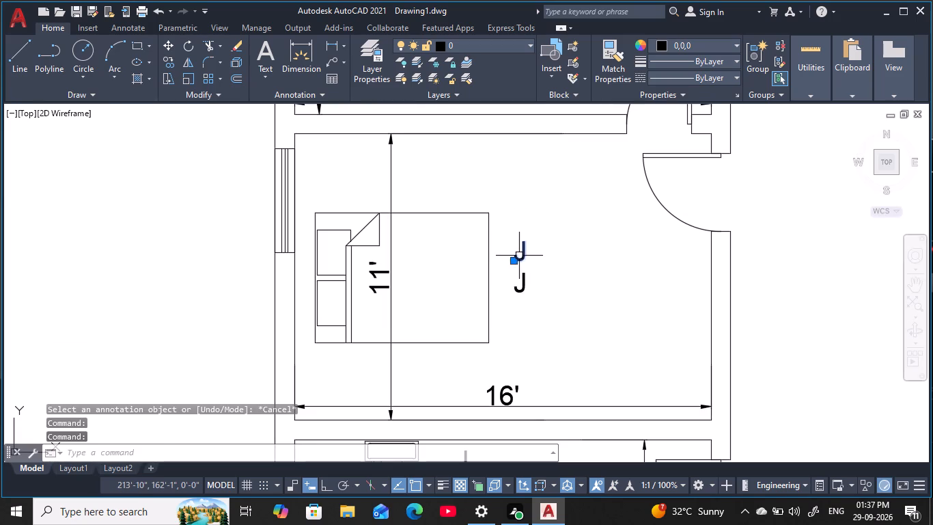
key("Delete")
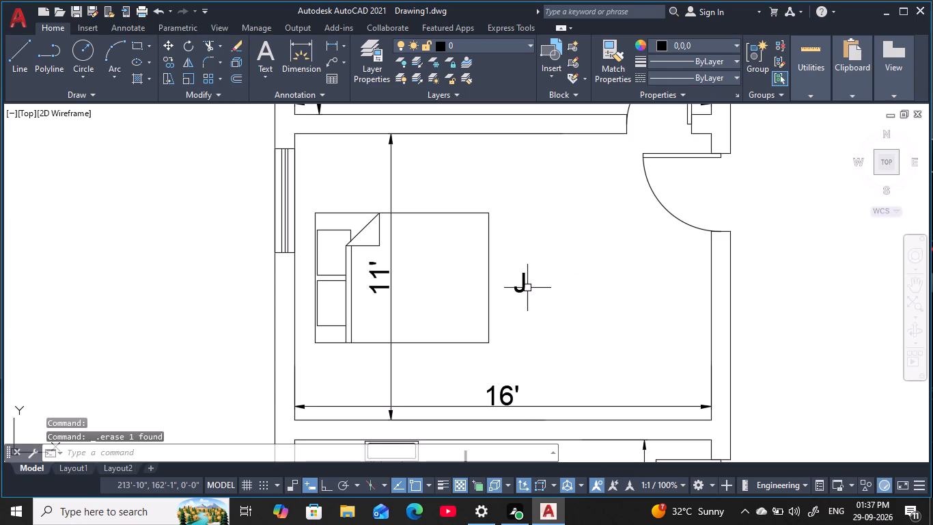
left_click(527, 287)
type("co")
key("space")
left_click(527, 287)
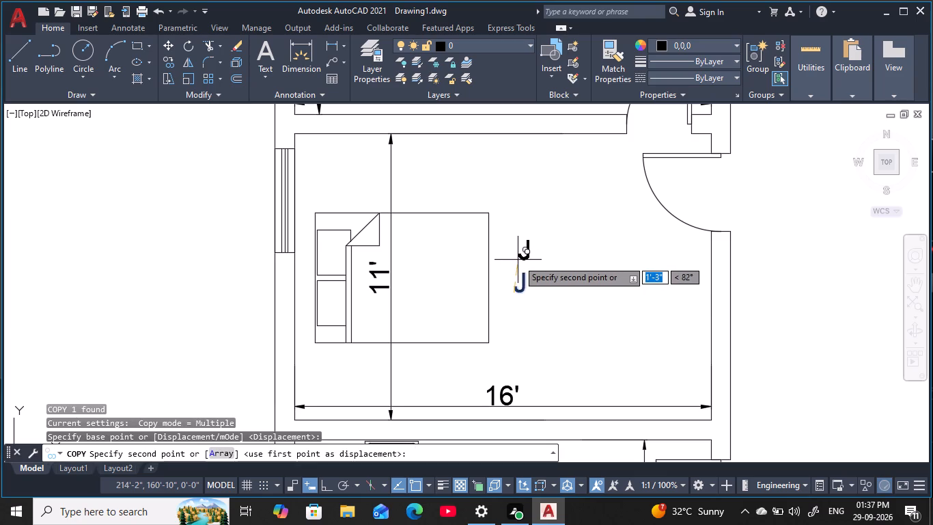
left_click(514, 258)
key("Escape")
key("Escape")
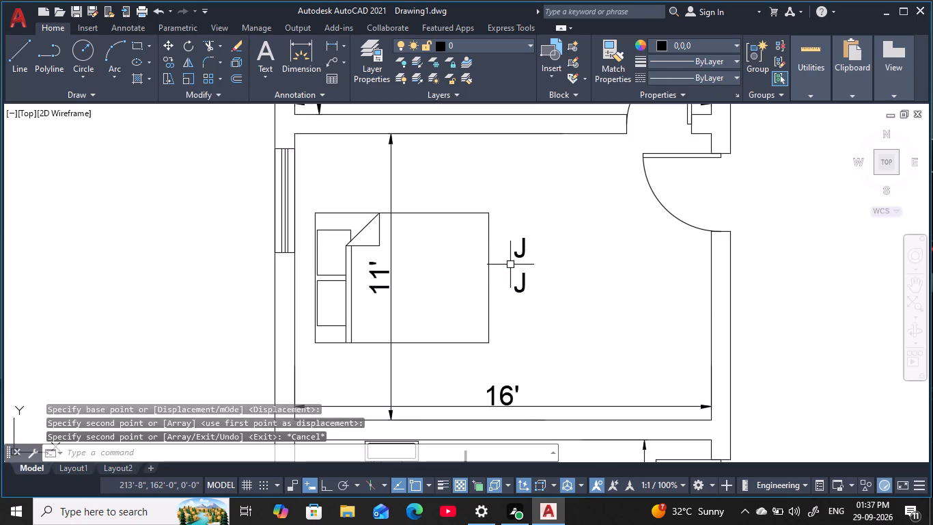
key("Escape")
Replace the upper J beside the bed in the west bedroom with the room name BEDROOM in capitals.
double_click(523, 254)
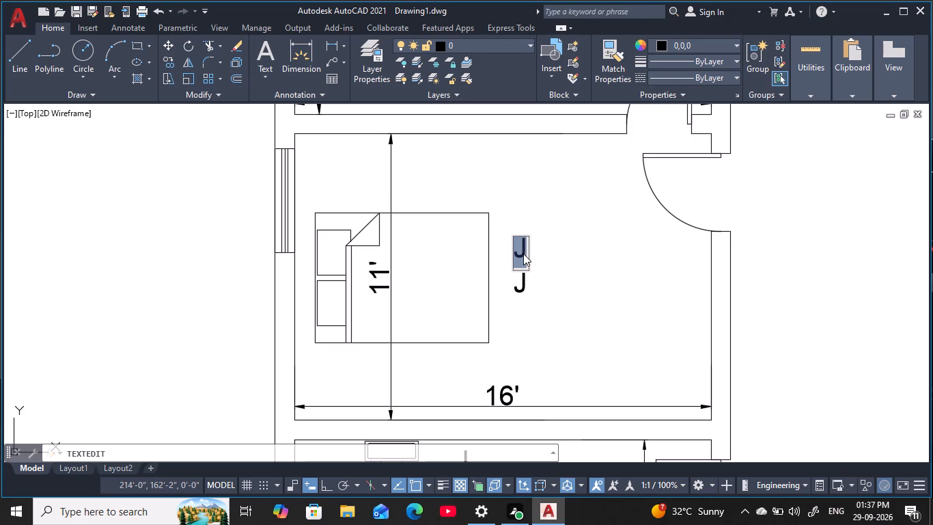
key("BackSpace")
type("bed")
key("BackSpace")
key("BackSpace")
key("BackSpace")
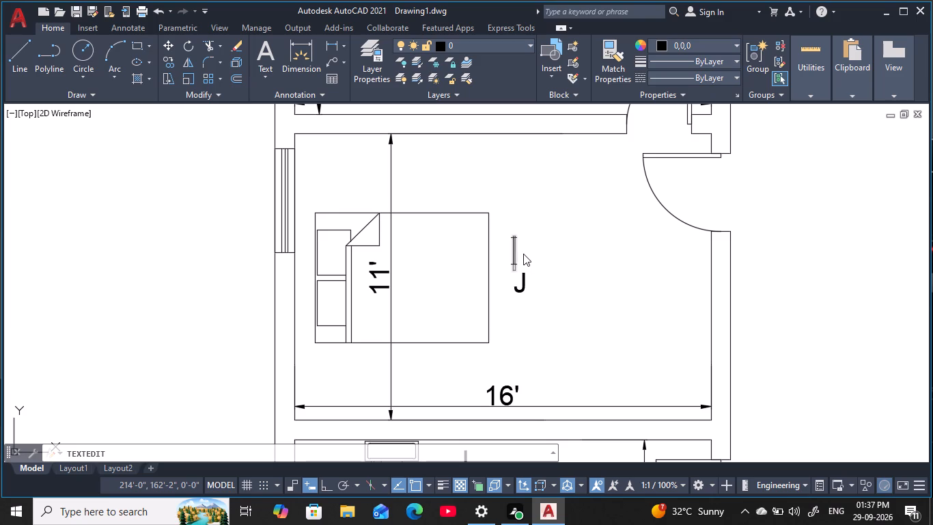
type("BEDROOM")
key("Return")
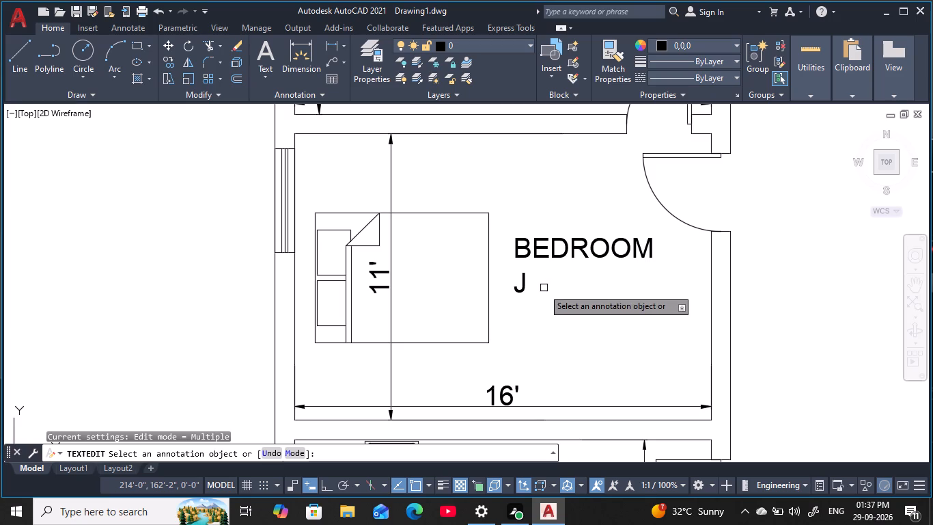
Replace the J below the west bedroom's BEDROOM label with the room size 16' x 11'.
left_click(521, 288)
left_click(521, 288)
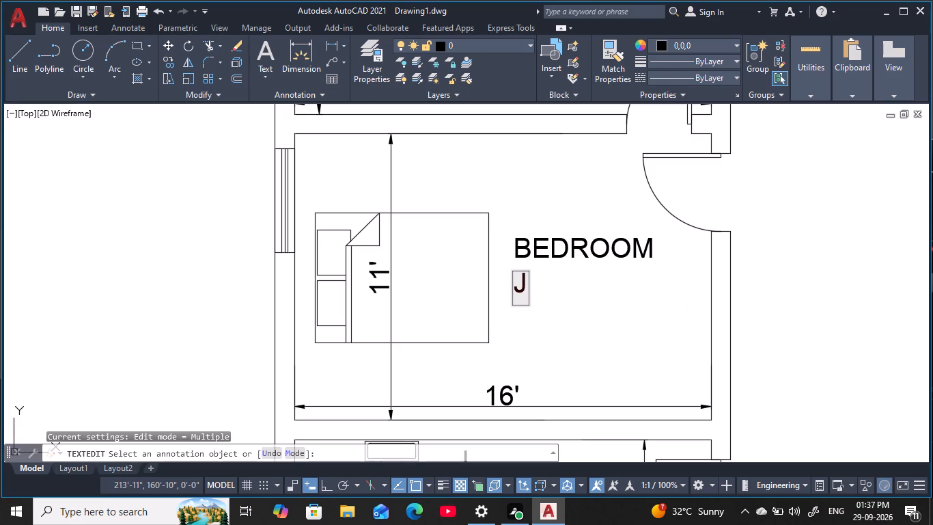
key("BackSpace")
type("16")
key("apostrophe")
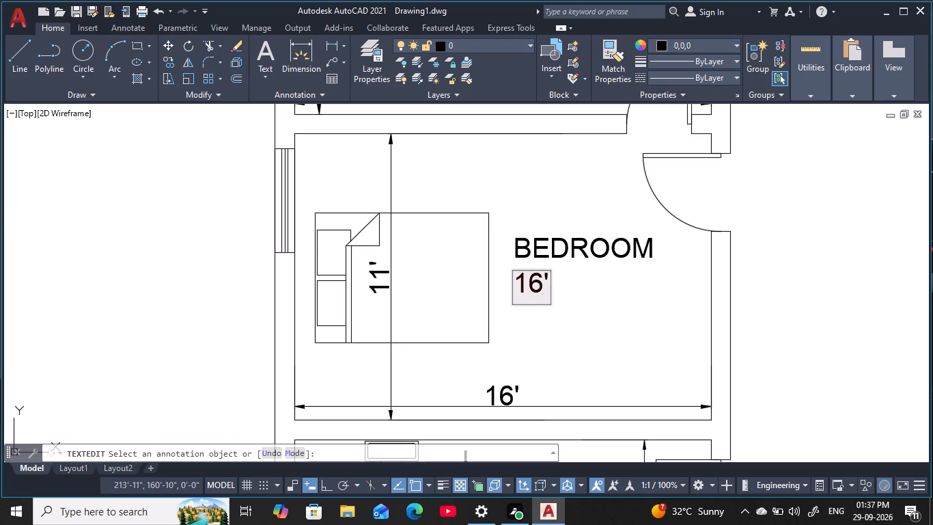
key("space")
type("x")
key("space")
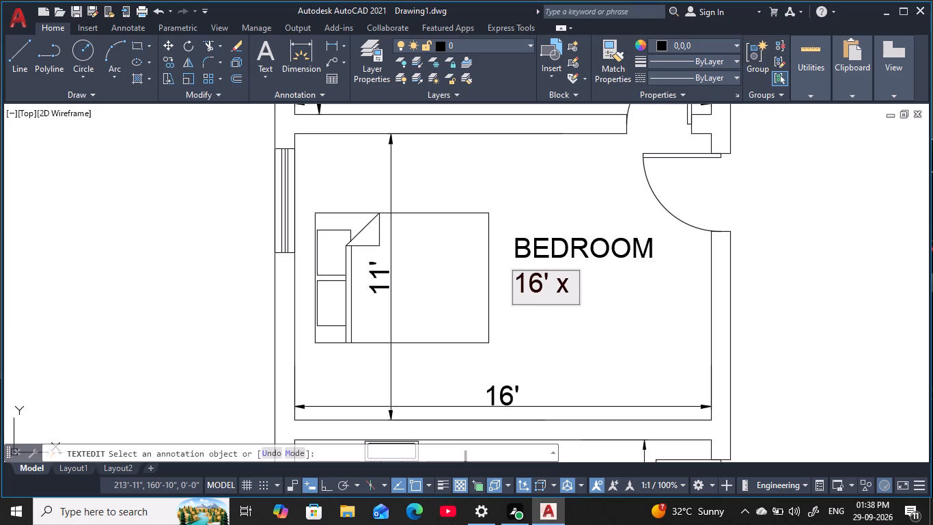
type("11")
key("apostrophe")
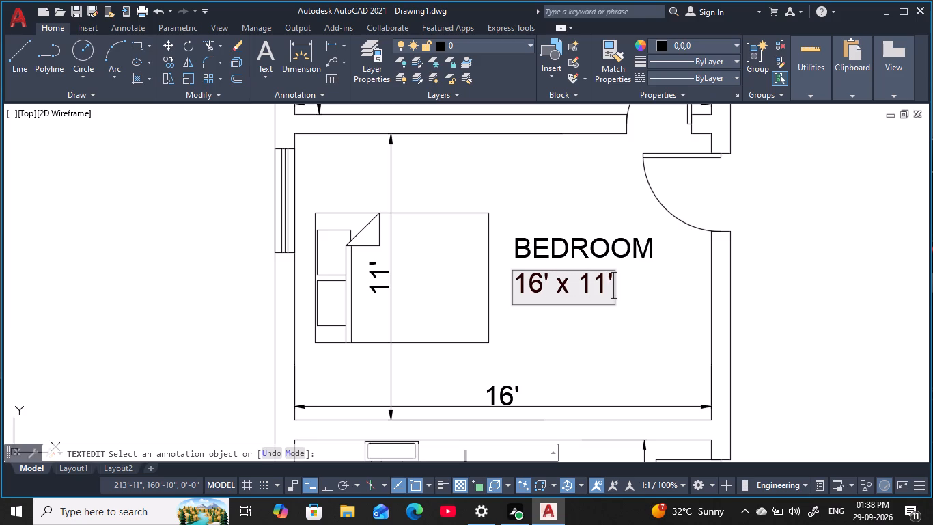
key("Return")
Replace the upper J in the toilet south of the west bedroom with the room size 16' x 5'.
scroll(518, 293, "down", 2)
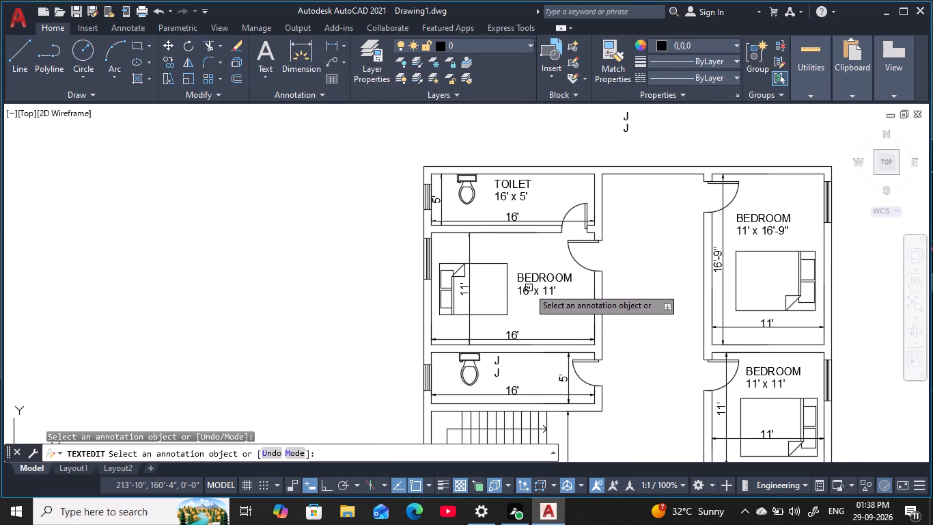
scroll(535, 256, "up", 1)
middle_click_drag(576, 360, 578, 272)
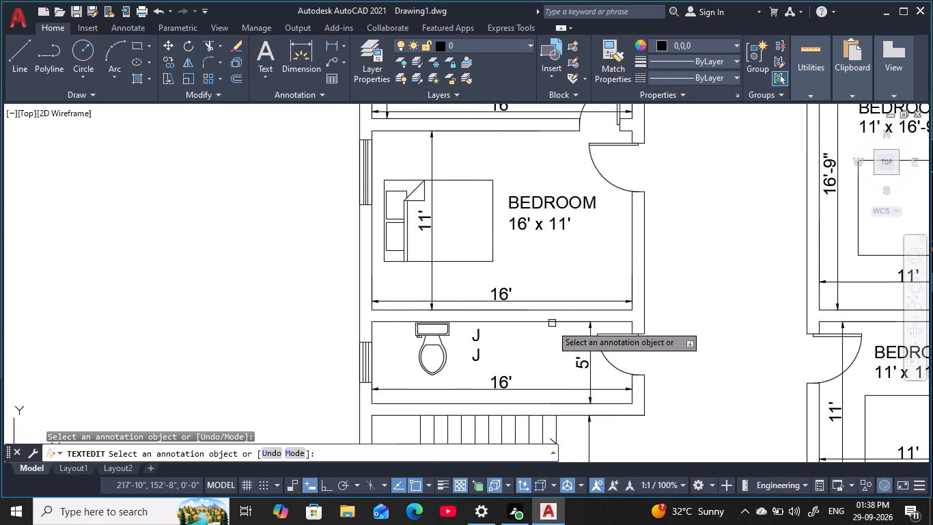
middle_click_drag(548, 333, 557, 291)
scroll(529, 314, "up", 2)
middle_click_drag(525, 320, 528, 291)
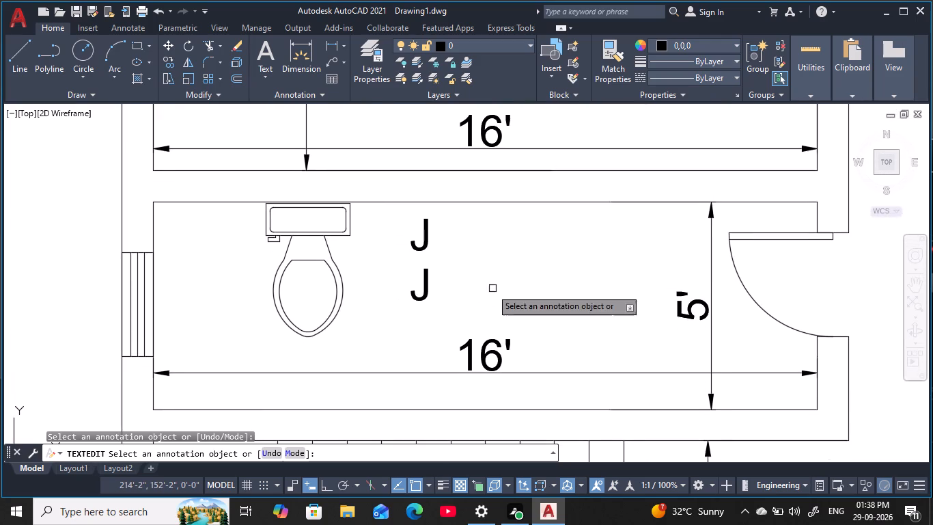
double_click(429, 241)
key("BackSpace")
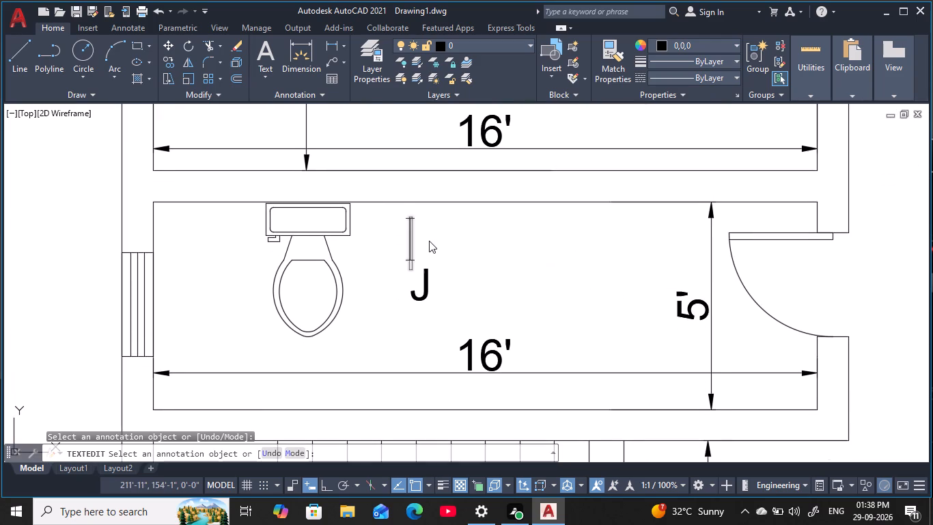
type("16;")
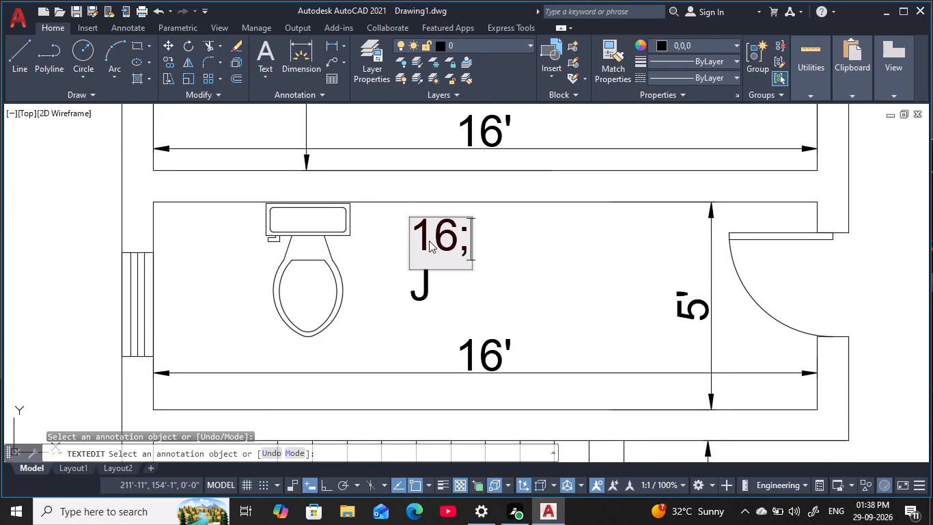
key("BackSpace")
key("apostrophe")
key("space")
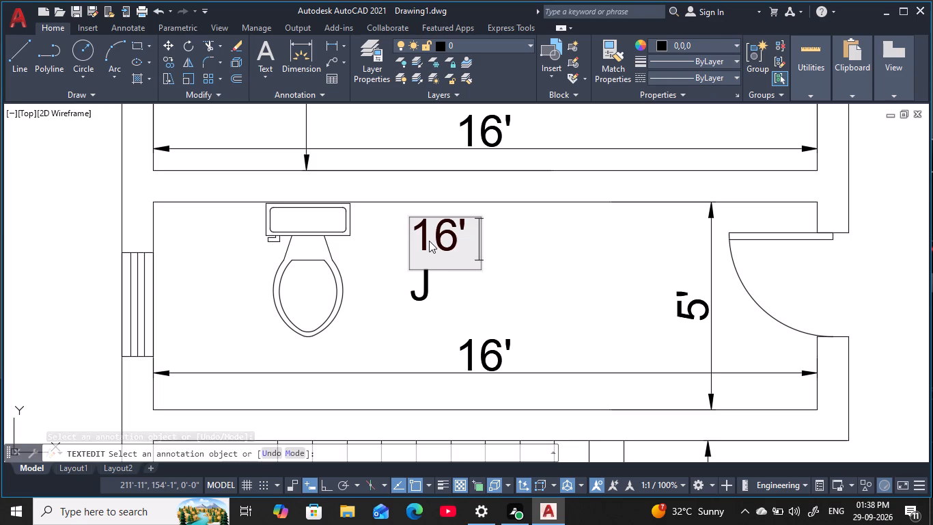
key("x")
key("BackSpace")
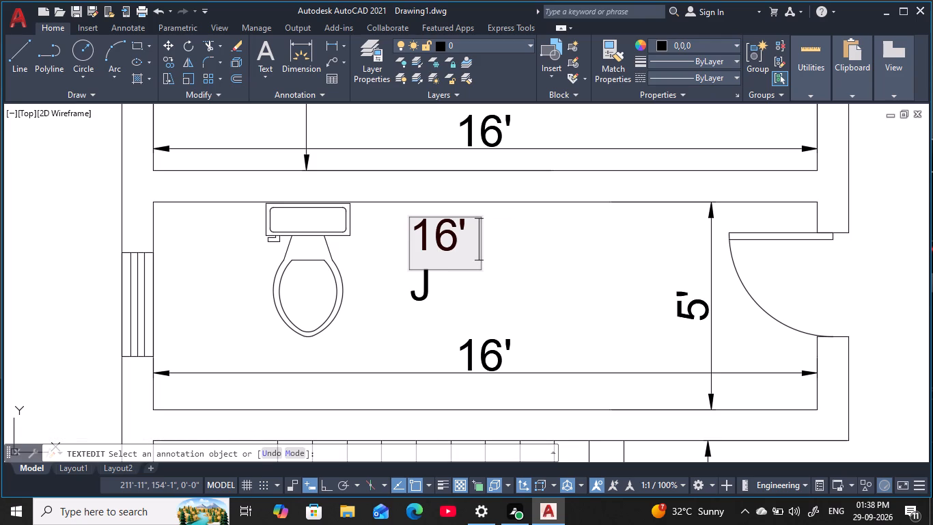
type("x")
key("space")
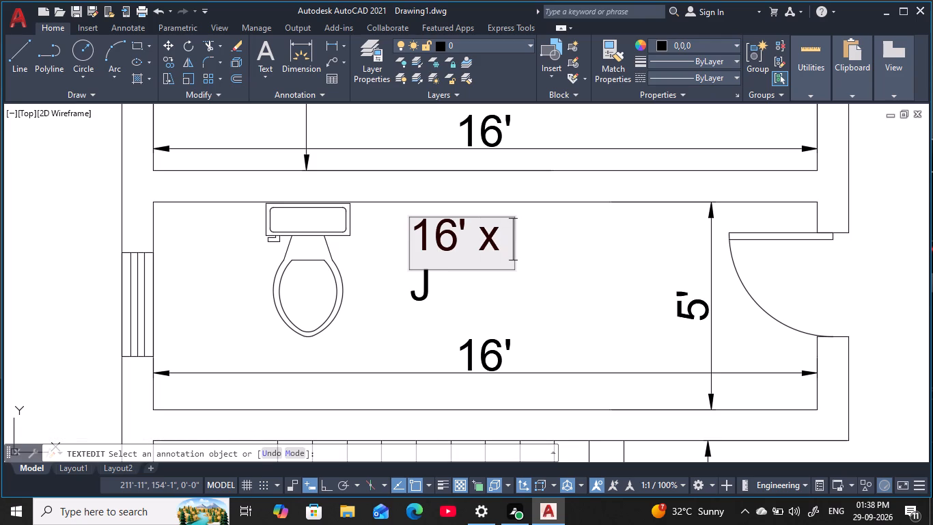
type("5'")
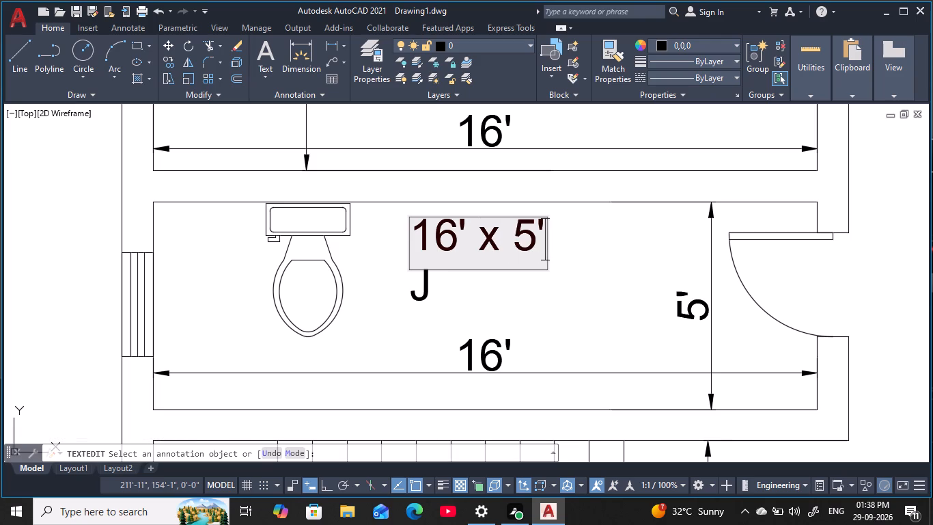
key("Return")
key("Return")
scroll(469, 288, "down", 2)
scroll(481, 267, "up", 1)
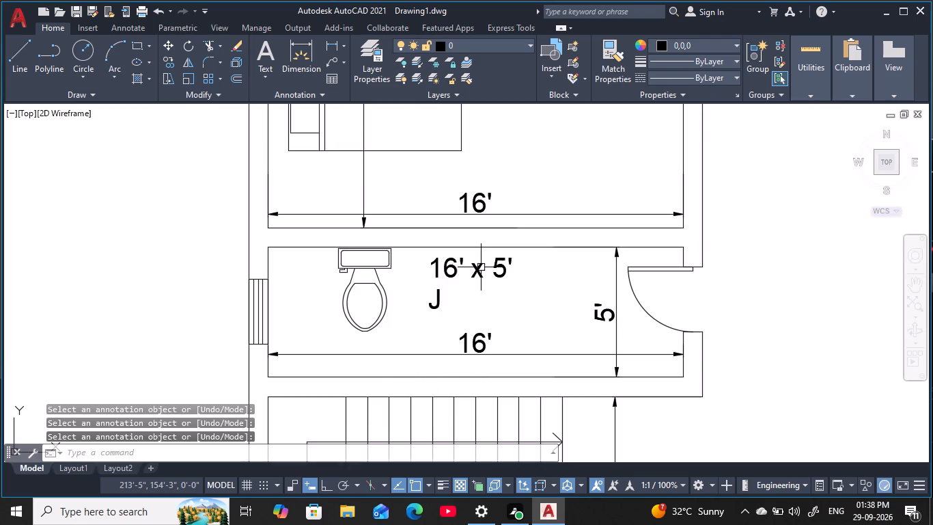
key("Escape")
key("Escape")
key("Escape")
key("Escape")
key("Escape")
Replace the lower J in that toilet with the room name TOILET.
double_click(438, 308)
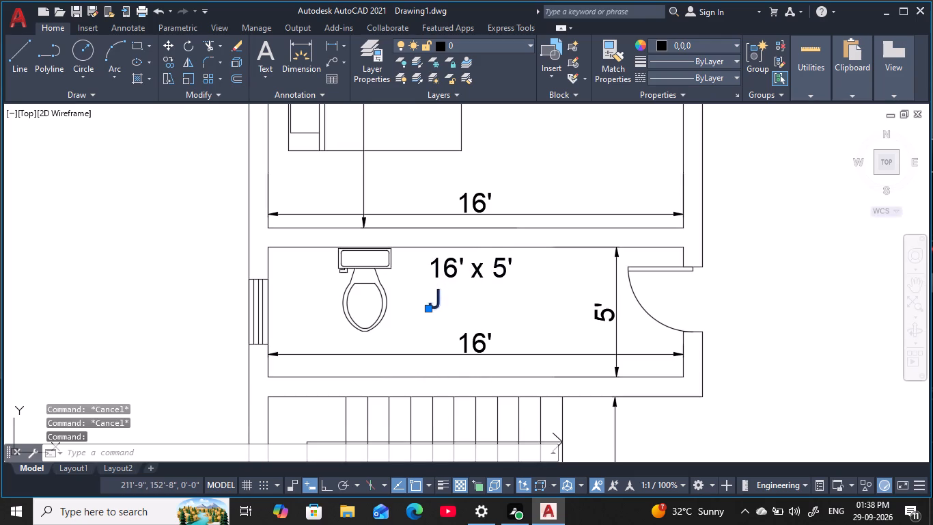
key("BackSpace")
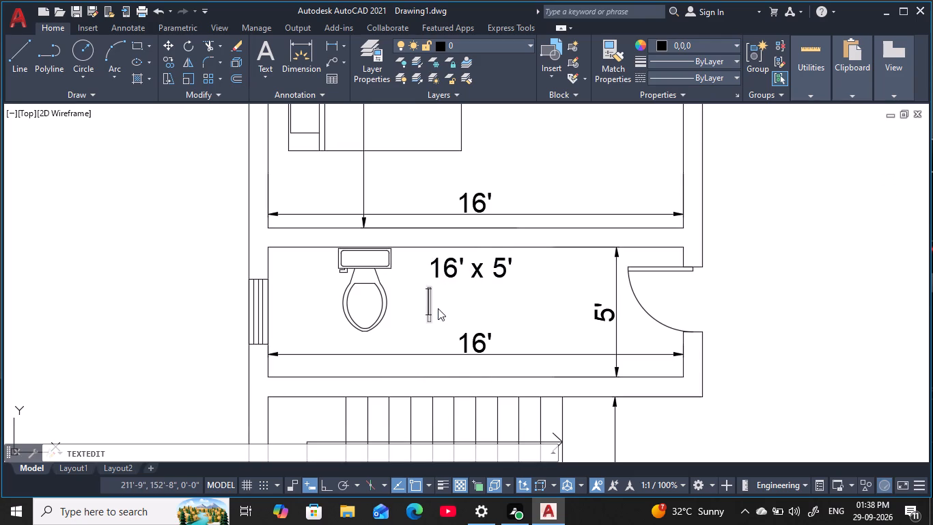
type("TOILET")
key("space")
key("Return")
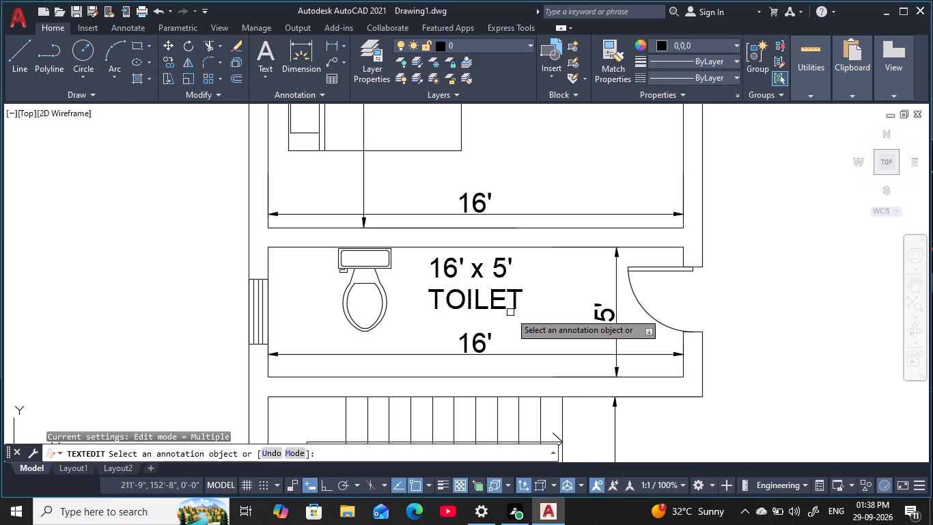
left_click(501, 306)
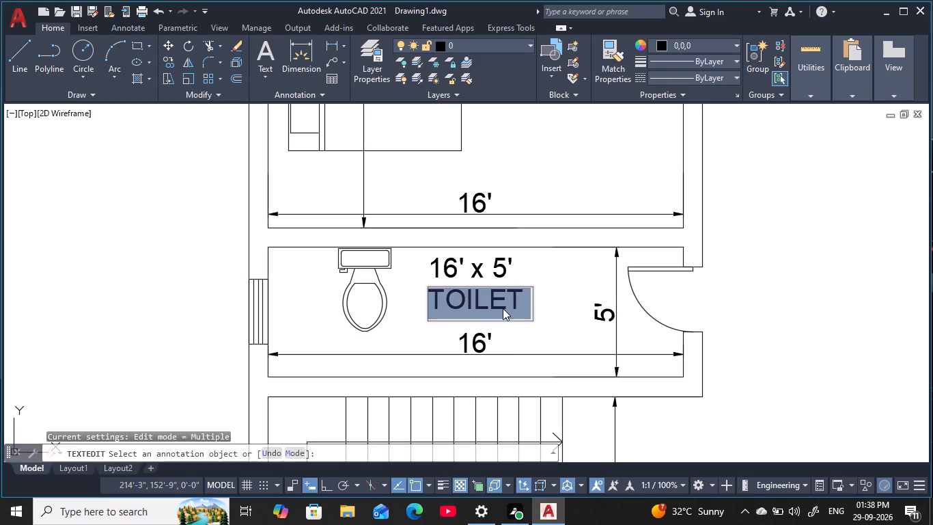
key("Escape")
key("Escape")
key("Escape")
key("Escape")
Move the TOILET label out from below the 16' x 5' size text to the free space east of it.
left_click(498, 306)
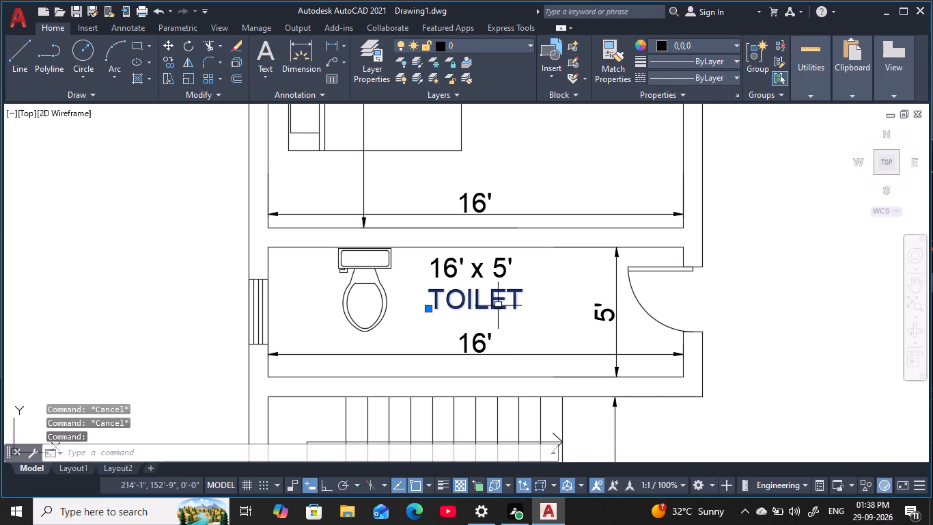
key("m")
key("space")
left_click(498, 304)
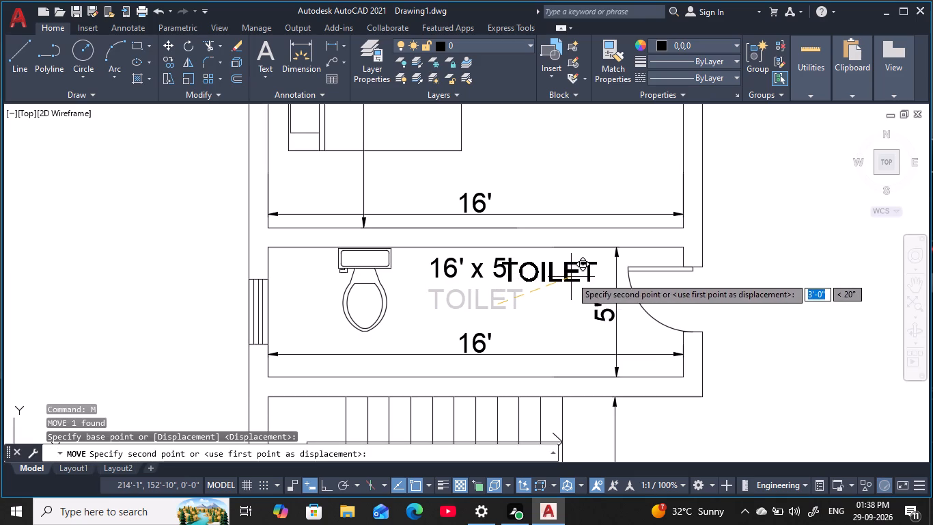
left_click(581, 277)
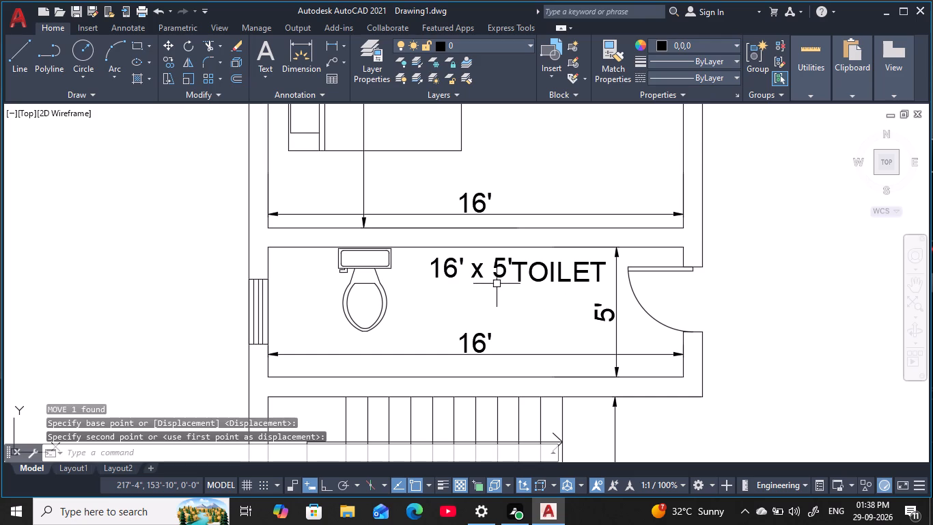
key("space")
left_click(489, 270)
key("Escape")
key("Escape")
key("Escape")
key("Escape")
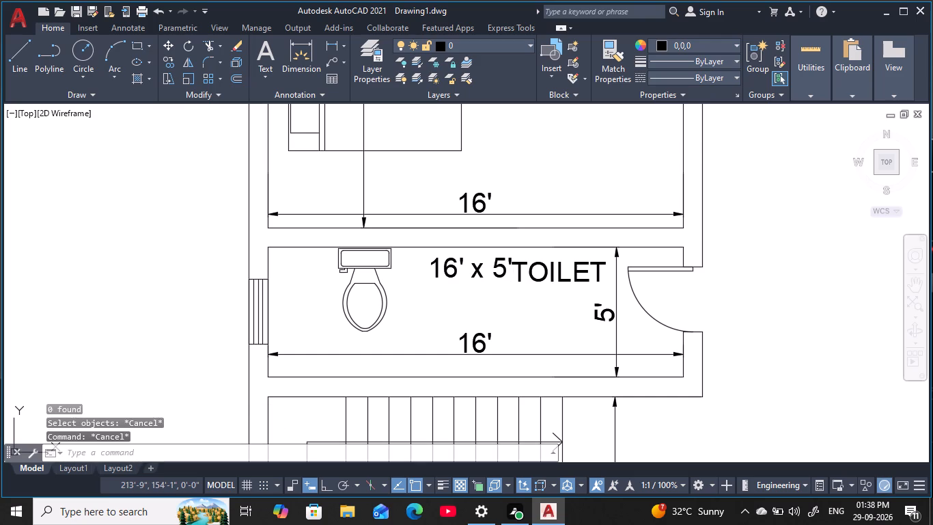
Move the toilet's 16' x 5' size text about 1'-8" straight down, just above the room's 16' dimension.
type("M")
key("space")
left_click(503, 272)
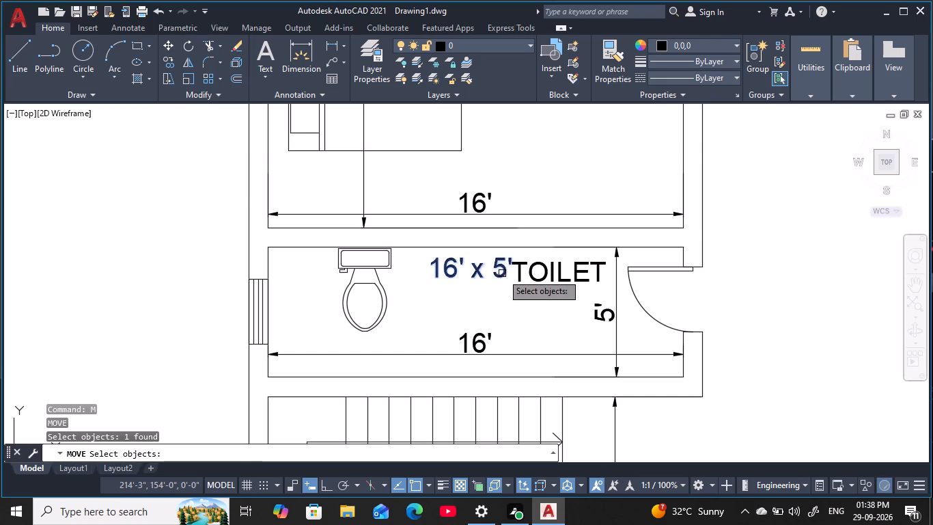
key("space")
left_click(483, 275)
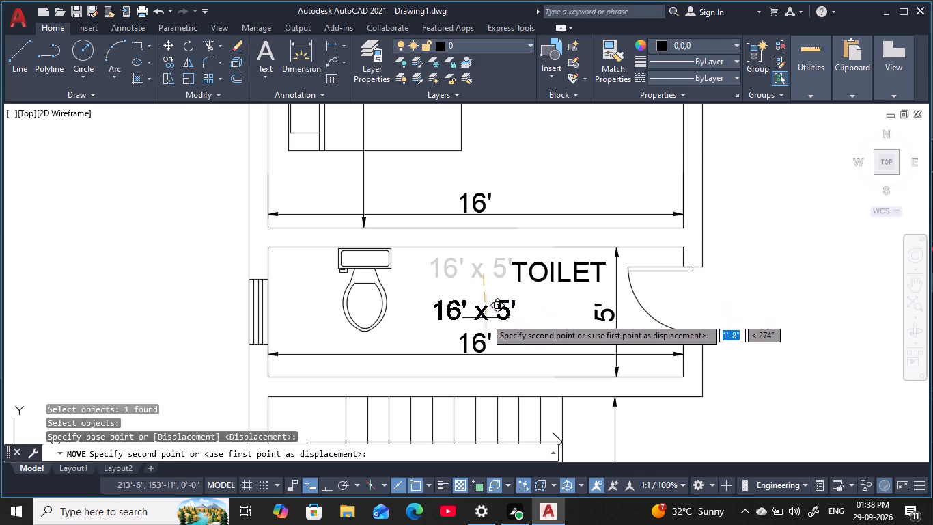
left_click(484, 317)
key("Escape")
key("Escape")
key("Escape")
key("Escape")
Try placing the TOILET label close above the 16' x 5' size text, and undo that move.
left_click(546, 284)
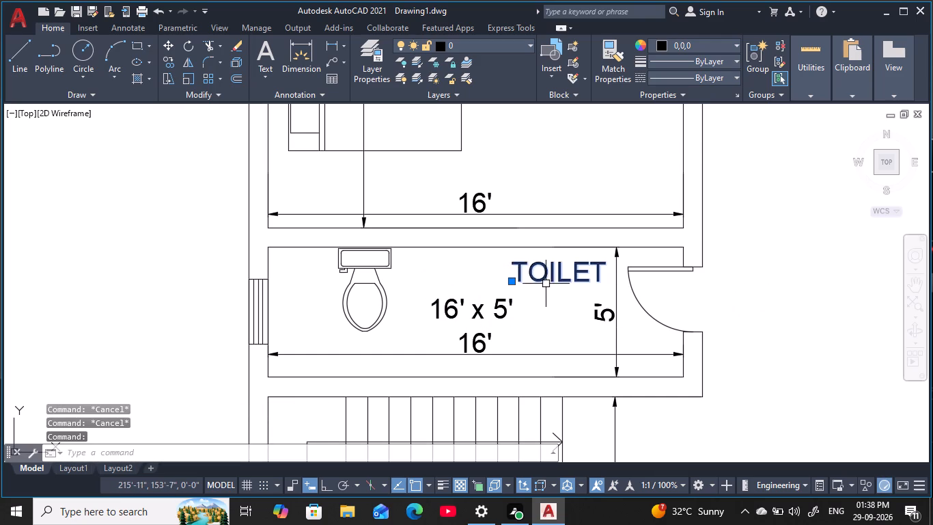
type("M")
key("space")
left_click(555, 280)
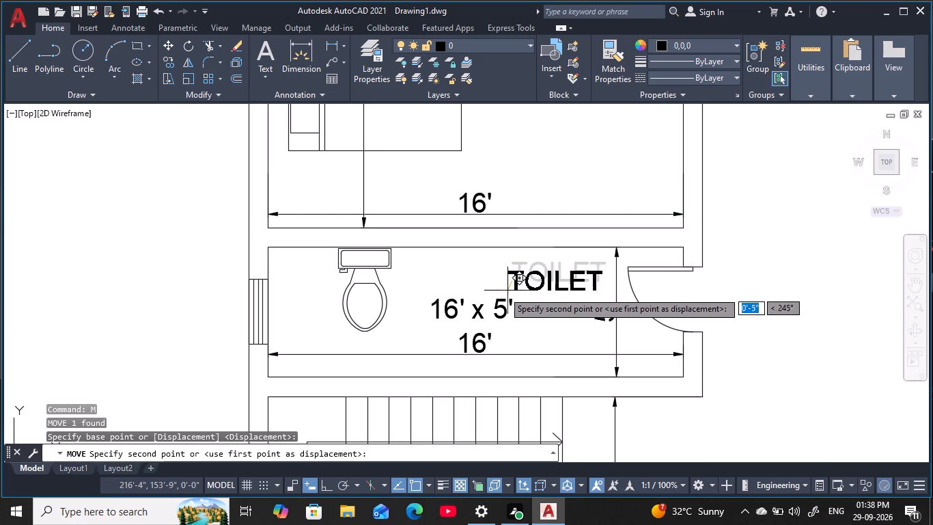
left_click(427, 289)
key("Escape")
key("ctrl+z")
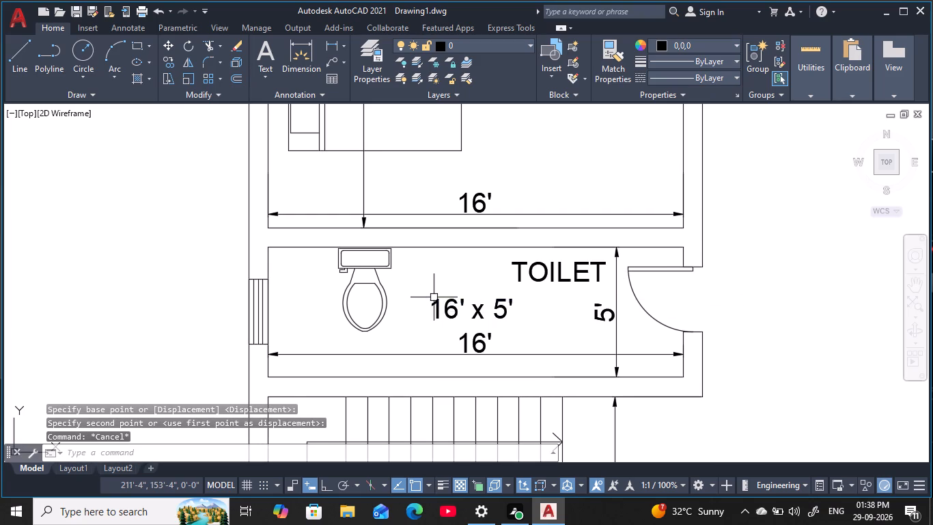
Move the TOILET label about 3'-5" west so it sits above the 16' x 5' size text.
left_click(576, 280)
type("M")
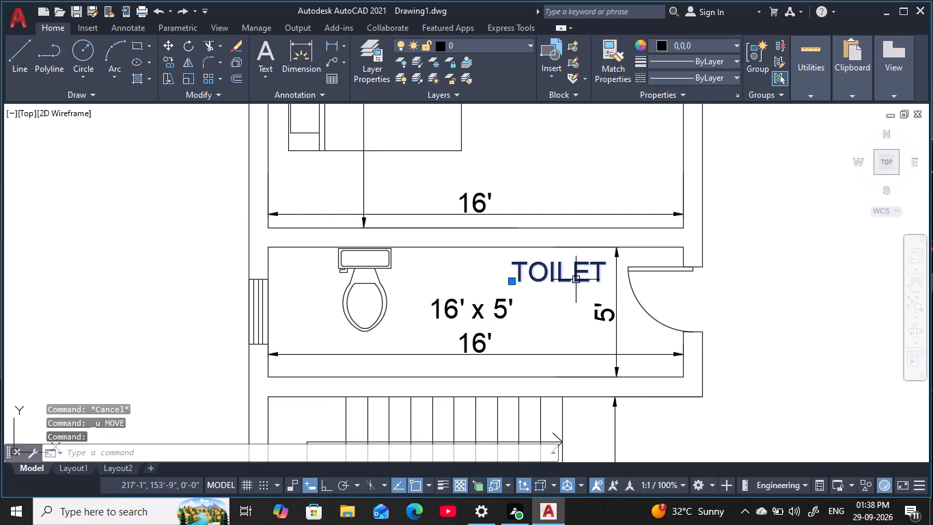
key("space")
left_click(576, 279)
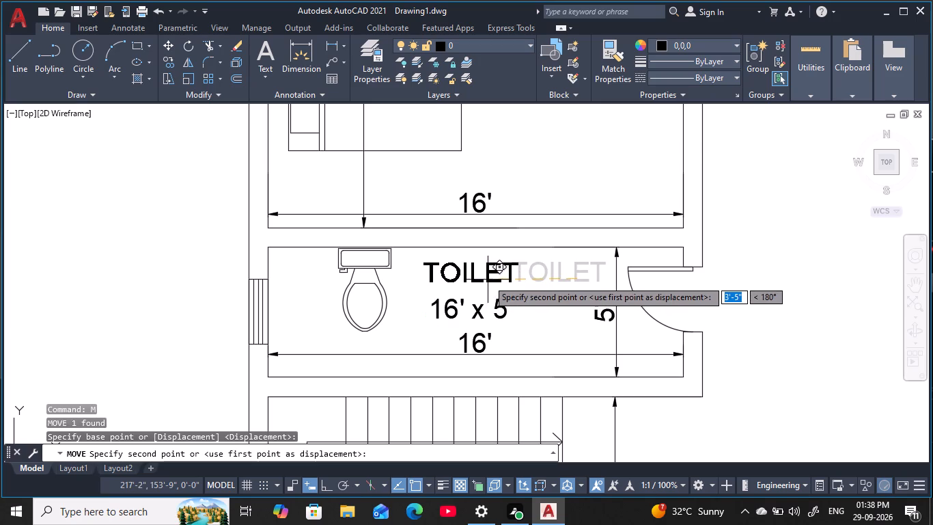
left_click(488, 280)
key("Escape")
key("Escape")
key("Escape")
key("Escape")
key("Escape")
Replace the upper J placeholder beside the 27'-6" dimension in the large central room with LIVING HALL.
scroll(518, 319, "down", 2)
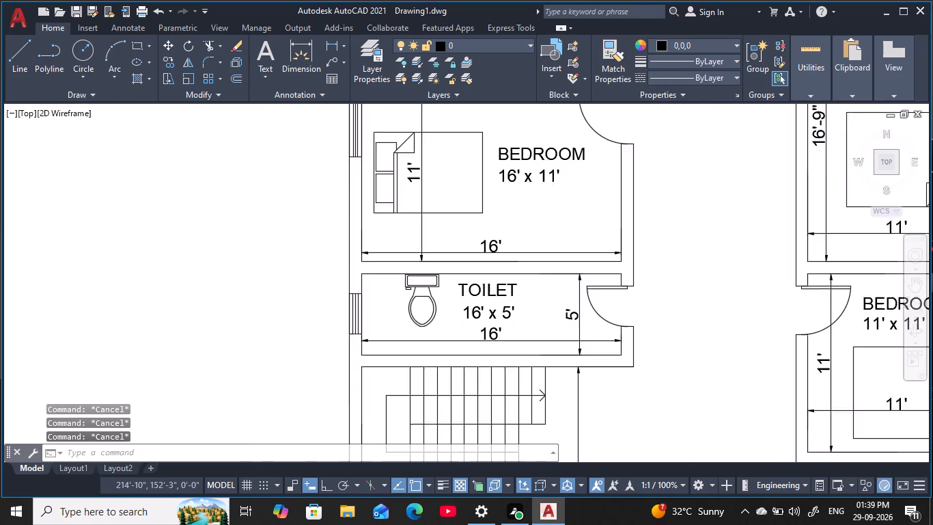
middle_click_drag(518, 319, 486, 256)
key("Escape")
key("Escape")
key("Escape")
key("Escape")
key("Escape")
key("Escape")
middle_click_drag(547, 356, 547, 355)
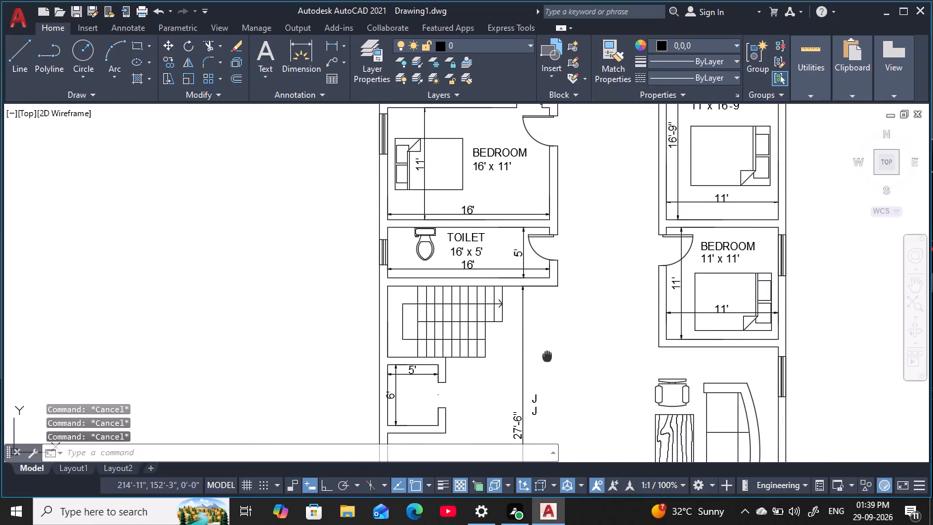
middle_click_drag(547, 355, 527, 269)
middle_click_drag(559, 276, 504, 328)
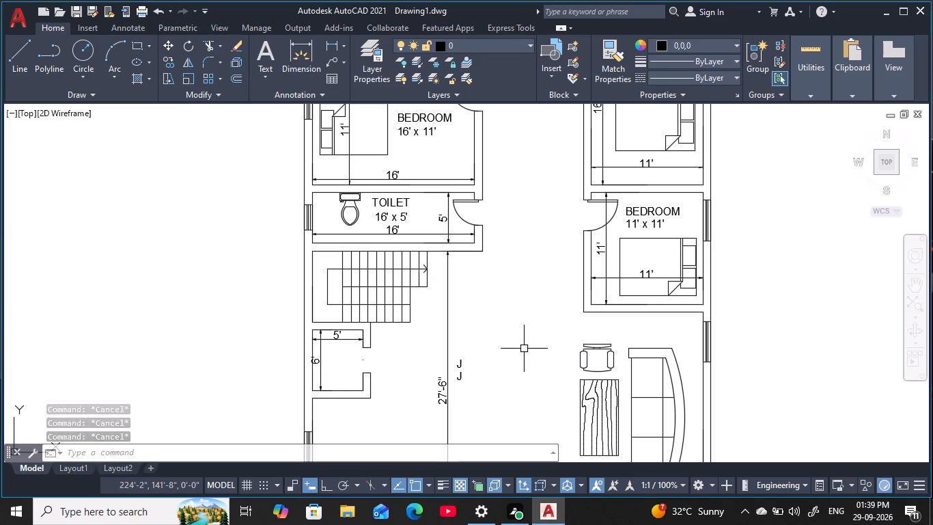
middle_click_drag(524, 349, 570, 254)
scroll(506, 274, "up", 3)
double_click(506, 273)
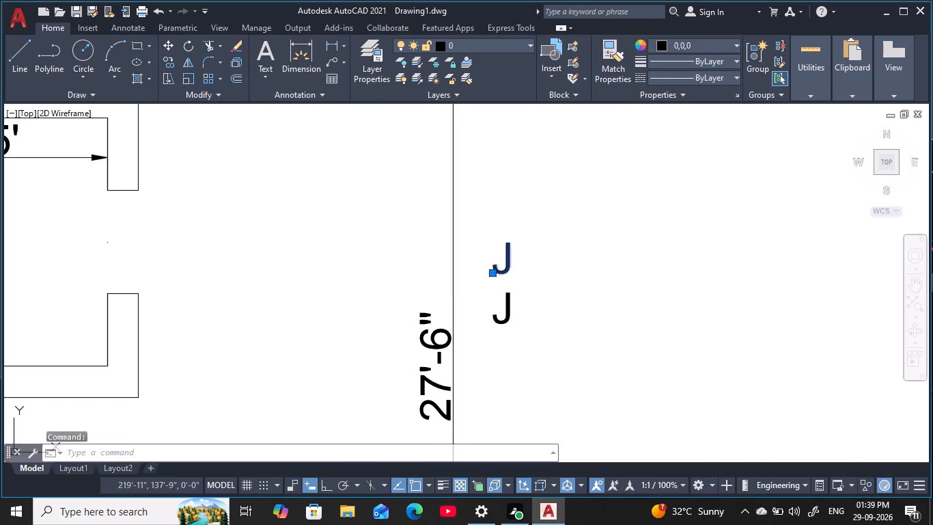
key("Return")
double_click(506, 265)
key("Delete")
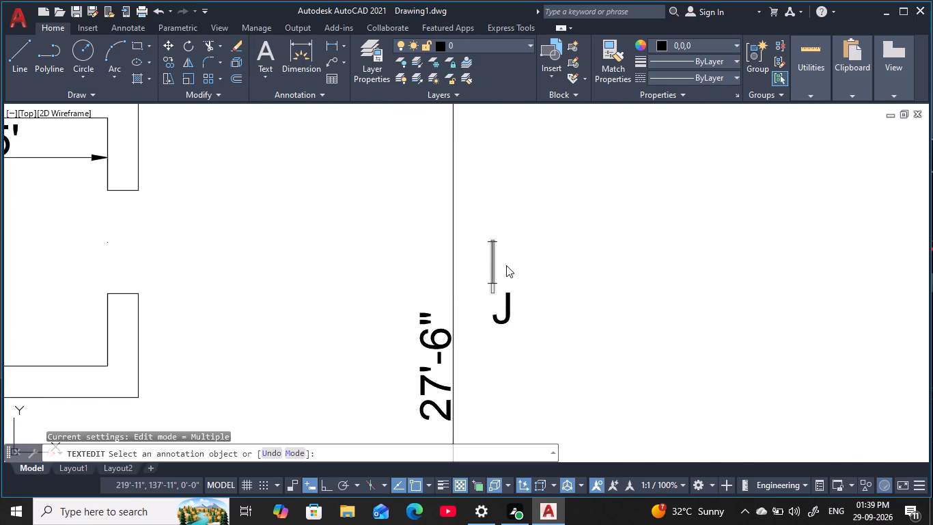
scroll(506, 265, "down", 2)
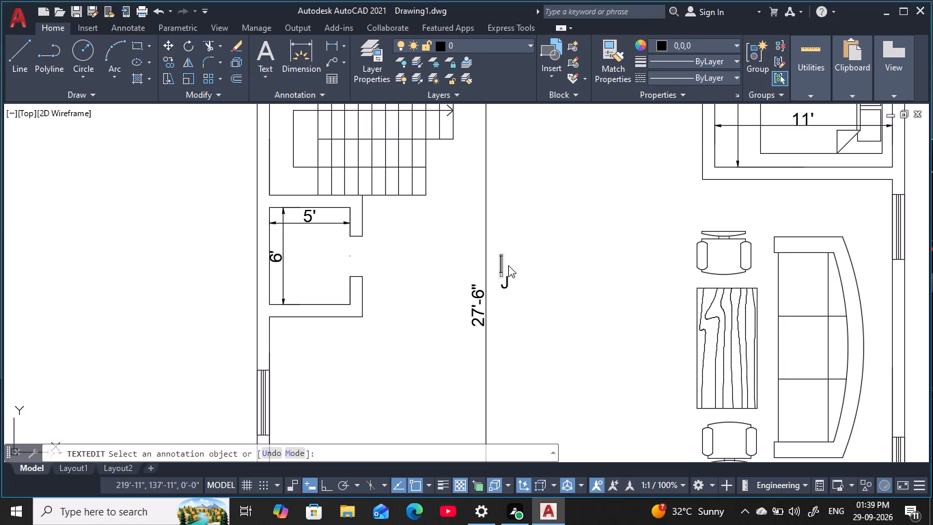
type("LI")
type("VING")
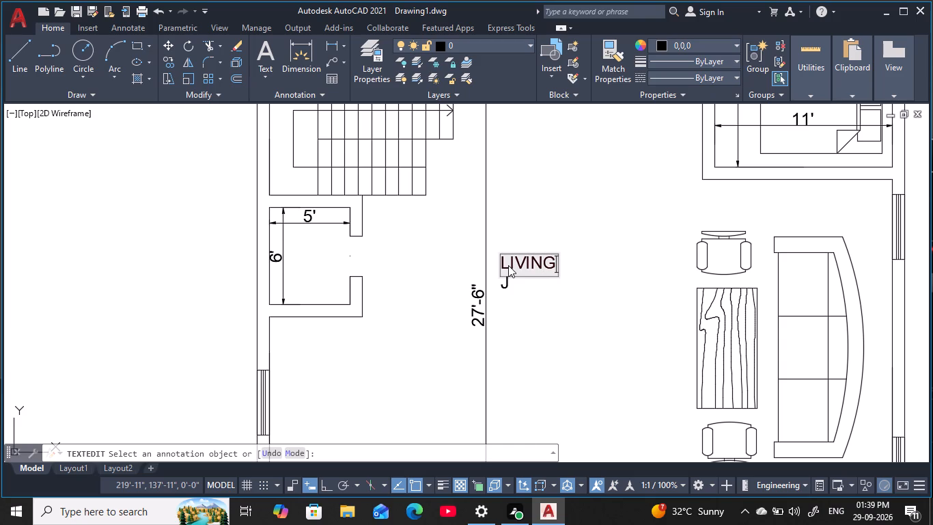
key("space")
type("HALL")
key("space")
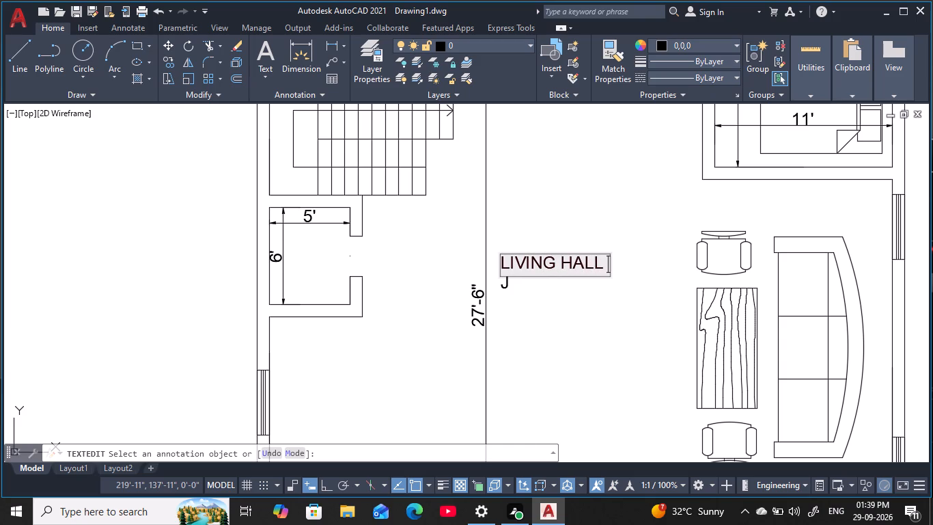
key("Return")
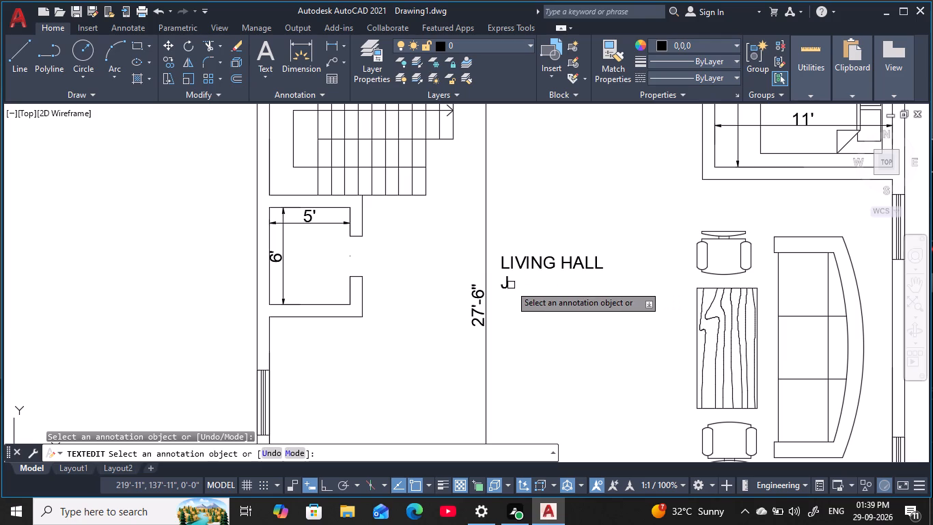
Replace the J placeholder under the LIVING HALL label with the size 38'-6" x 27'-6".
double_click(510, 285)
key("BackSpace")
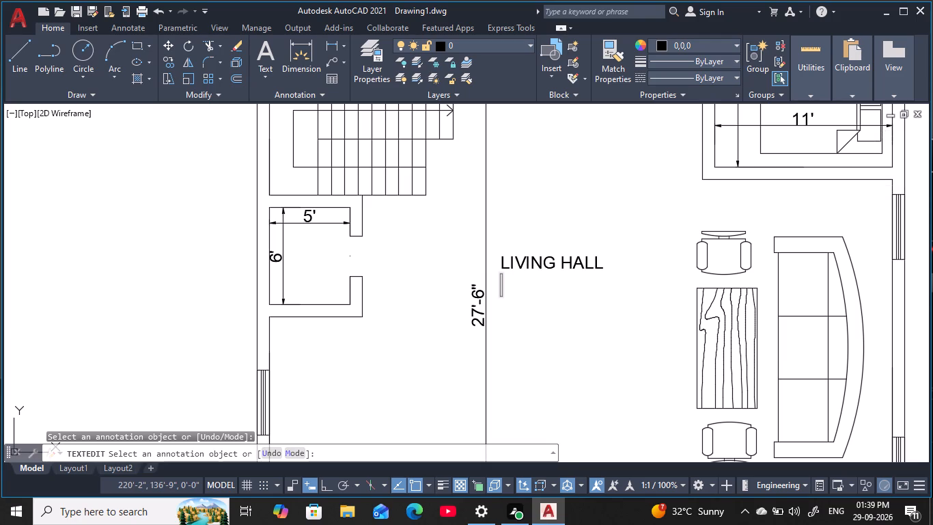
scroll(522, 293, "down", 1)
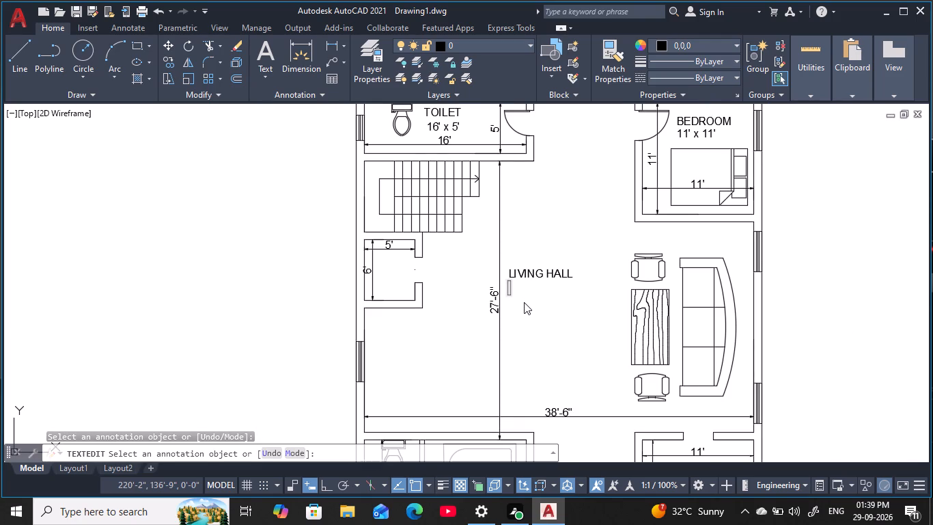
key("3")
type("8'")
key("minus")
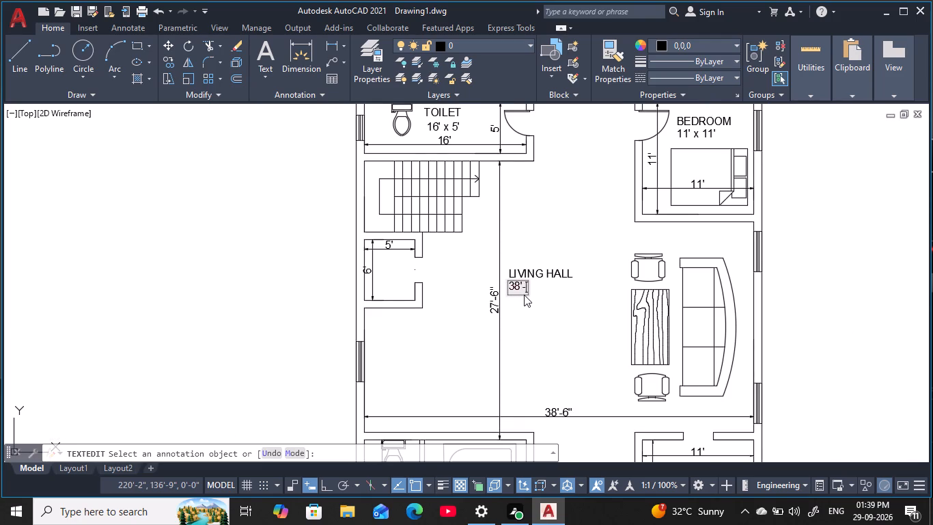
type("6\"")
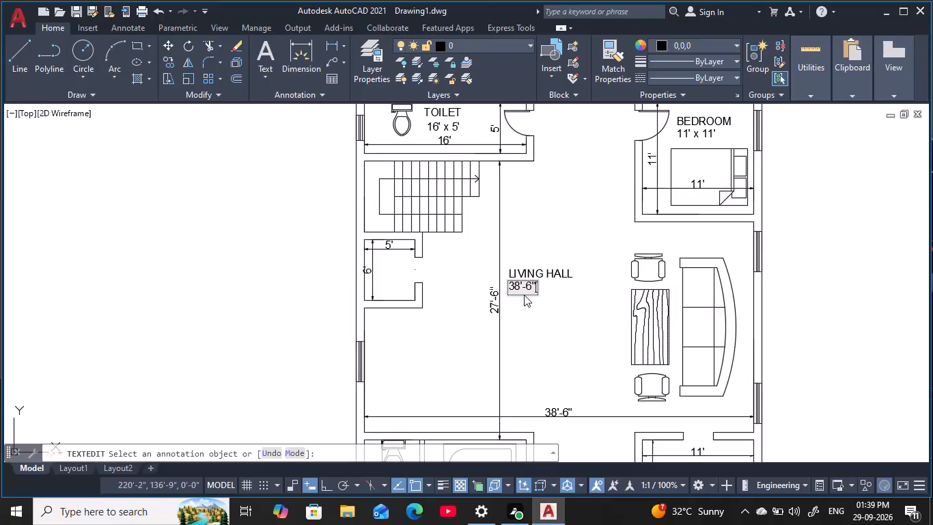
key("space")
key("x")
key("space")
type("27'-")
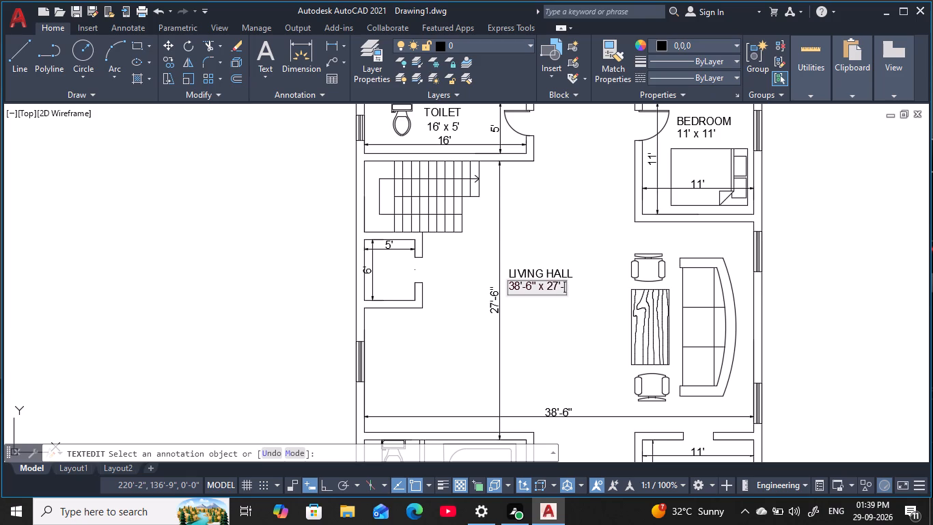
key("6")
key("shift+quotedbl")
key("Return")
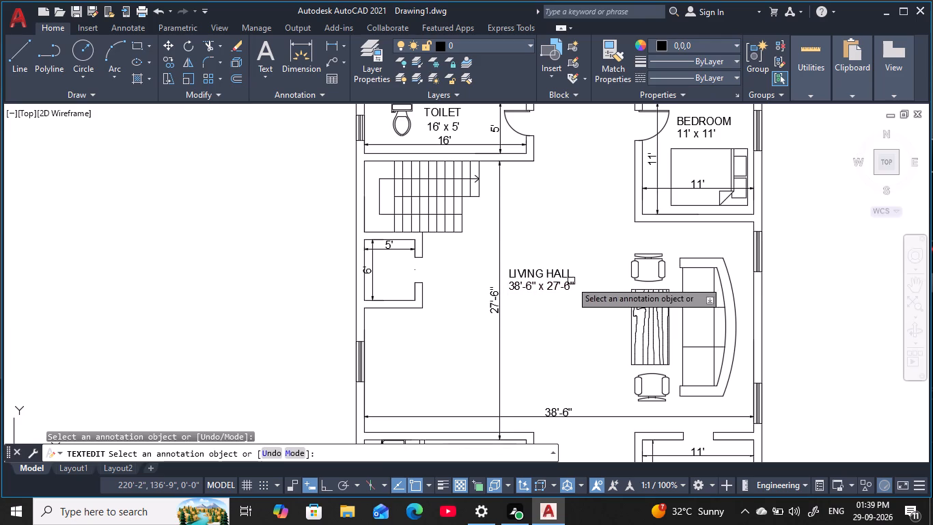
Replace the upper J placeholder in the bathtub room south of the living hall with TOILET.
middle_click_drag(548, 355, 548, 340)
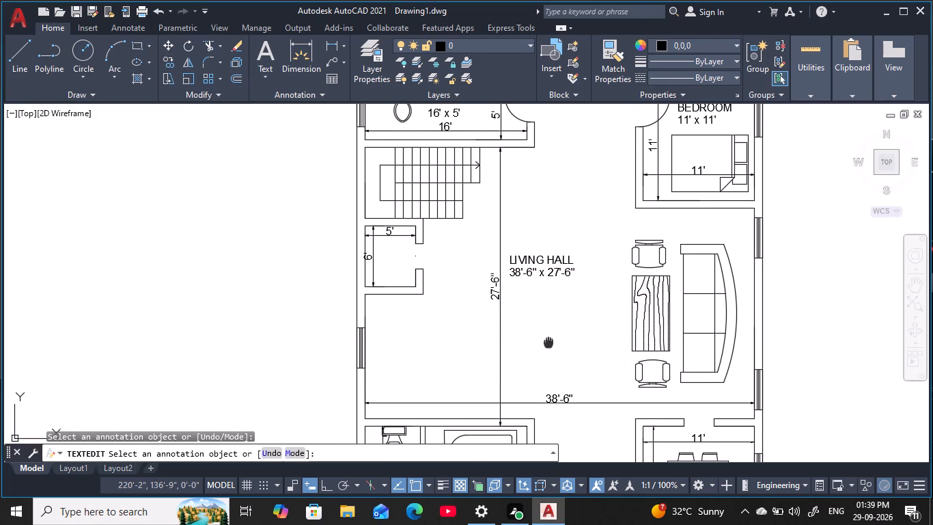
middle_click_drag(548, 340, 548, 341)
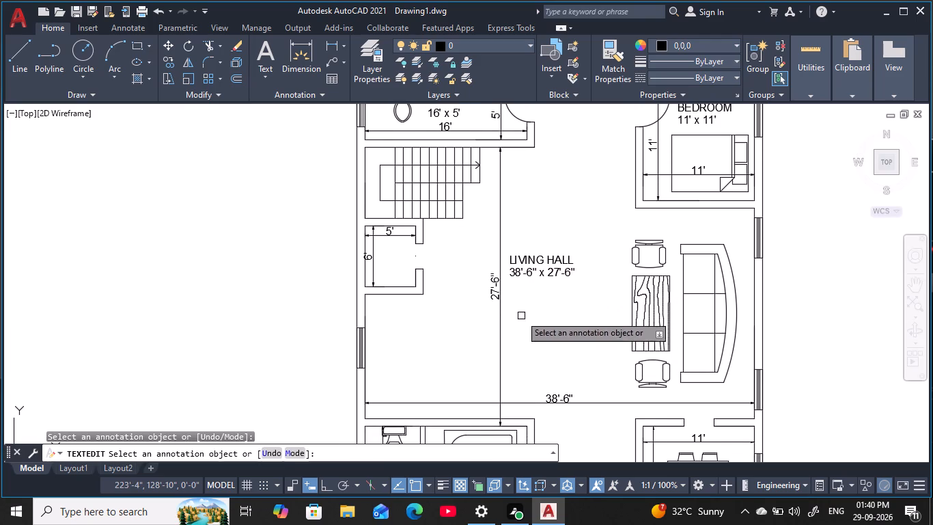
middle_click_drag(565, 369, 552, 304)
middle_click_drag(563, 273, 559, 301)
middle_click_drag(558, 314, 558, 313)
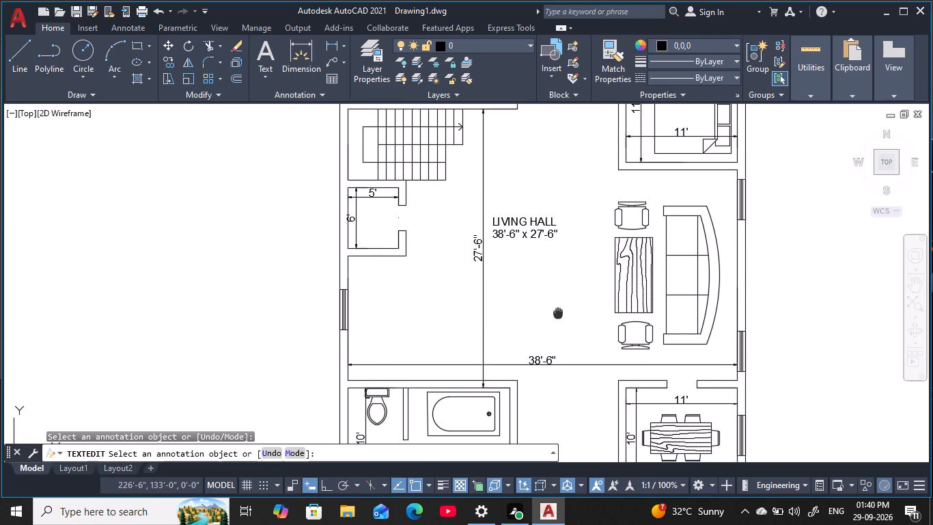
middle_click_drag(558, 313, 547, 191)
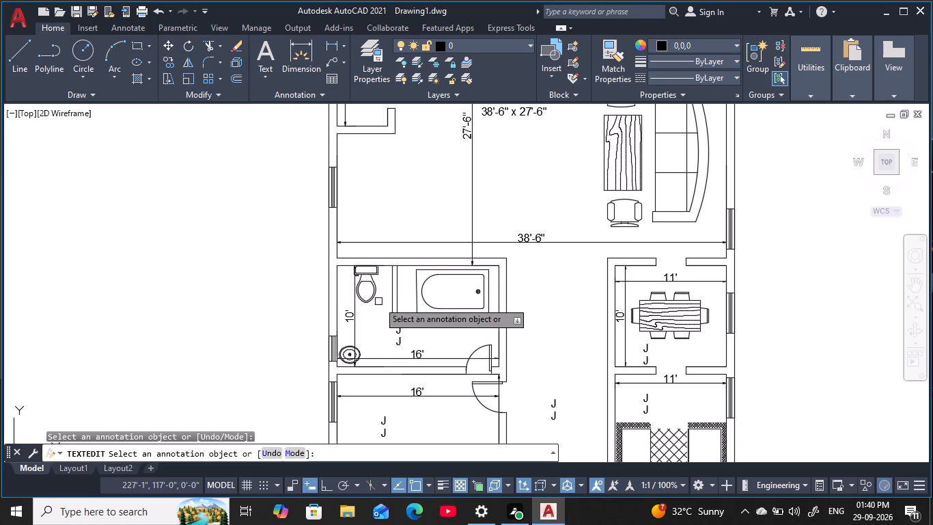
scroll(426, 370, "up", 1)
middle_click_drag(391, 289, 434, 260)
scroll(433, 265, "up", 1)
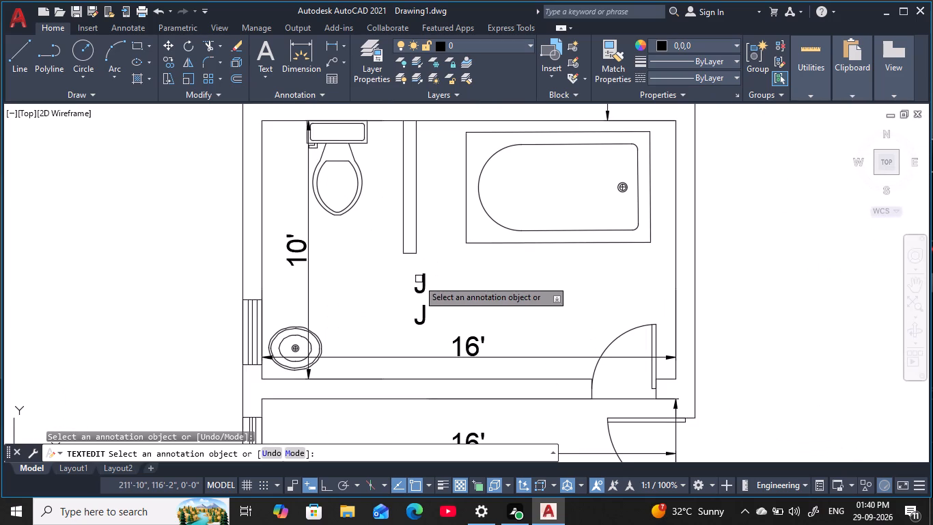
left_click(427, 284)
left_click(427, 284)
key("Delete")
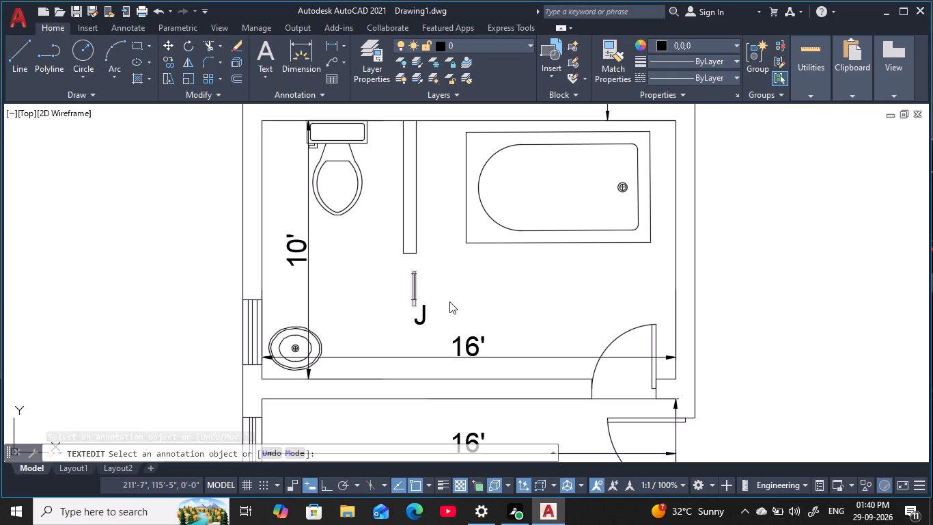
type("toppil")
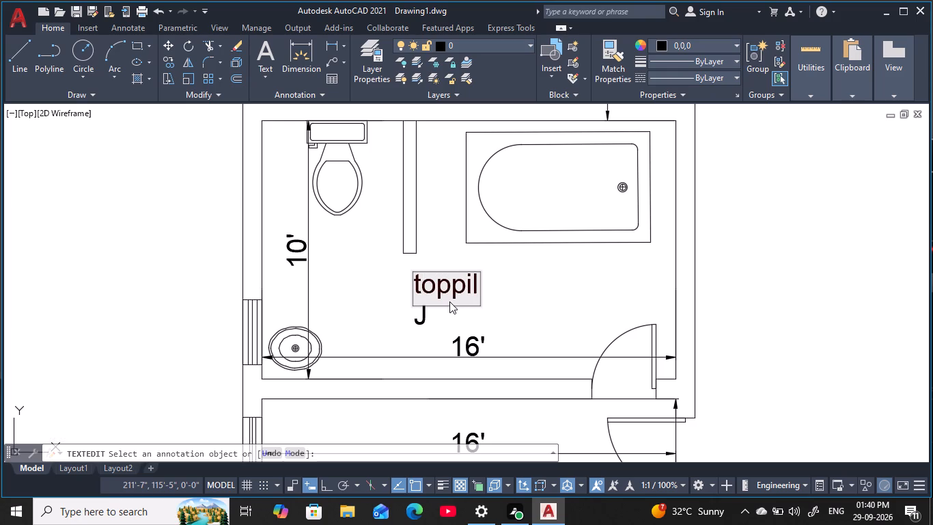
key("BackSpace")
key("BackSpace")
key("BackSpace")
key("BackSpace")
key("BackSpace")
key("BackSpace")
key("BackSpace")
key("BackSpace")
key("BackSpace")
key("BackSpace")
key("BackSpace")
key("BackSpace")
key("BackSpace")
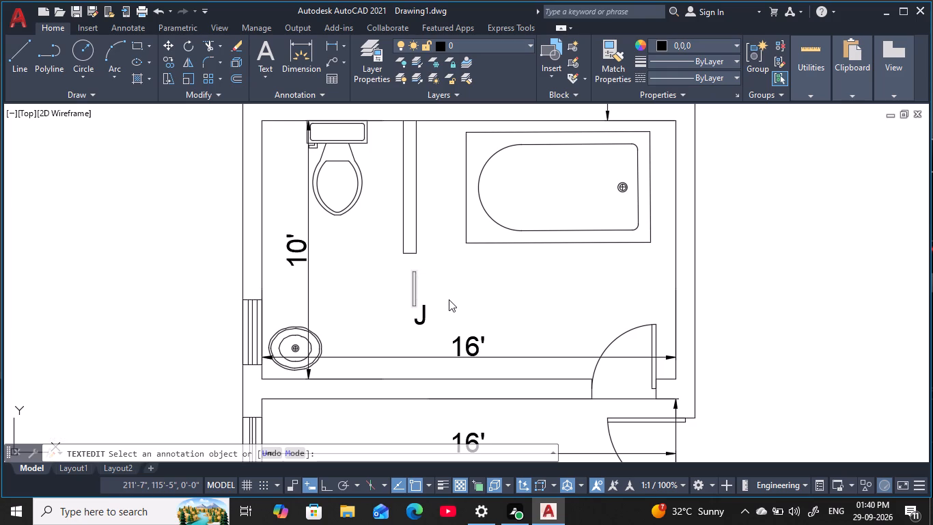
type("TOILETT")
key("BackSpace")
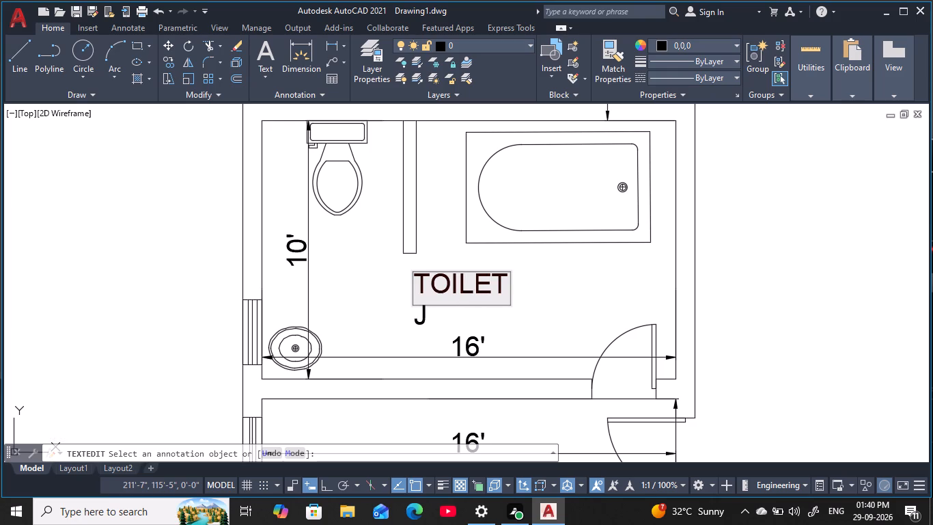
double_click(426, 312)
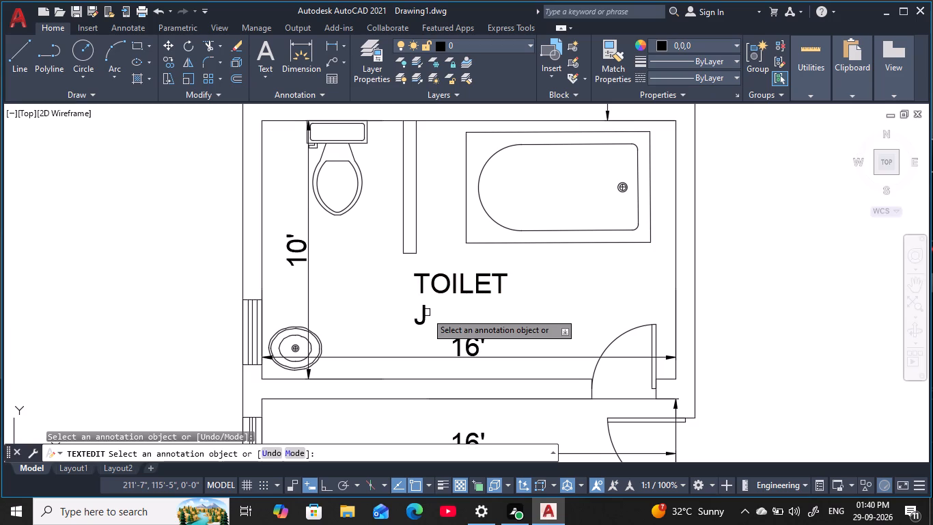
Replace the J placeholder under the TOILET label in the bathtub room with the size 16' x 10'.
double_click(423, 316)
key("BackSpace")
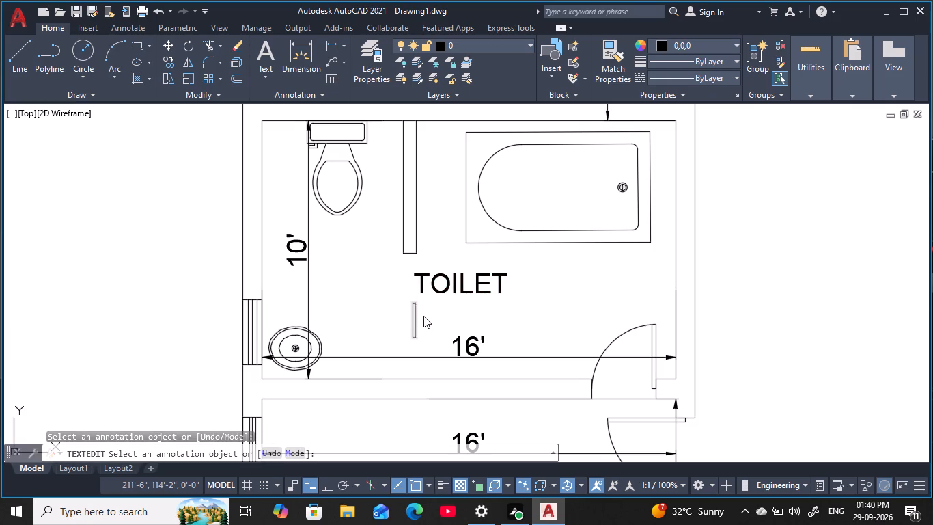
key("1")
type("6'")
key("space")
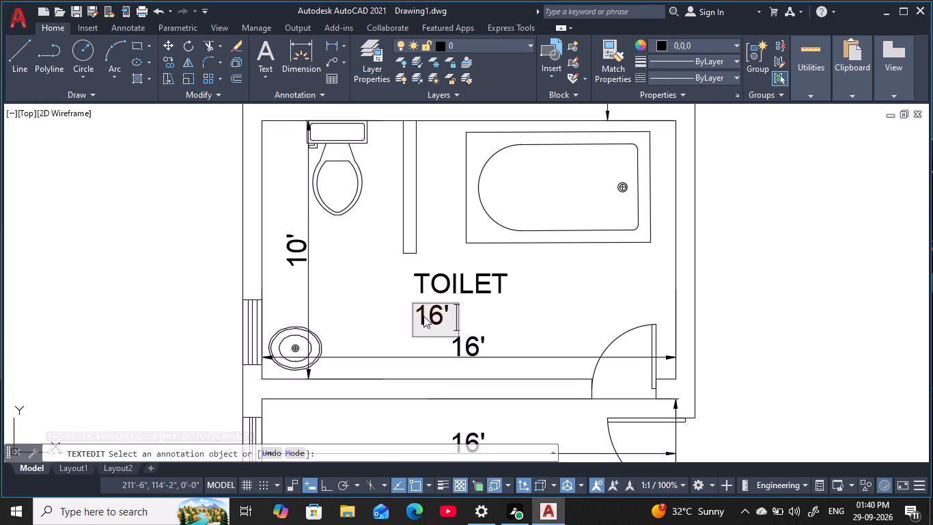
key("x")
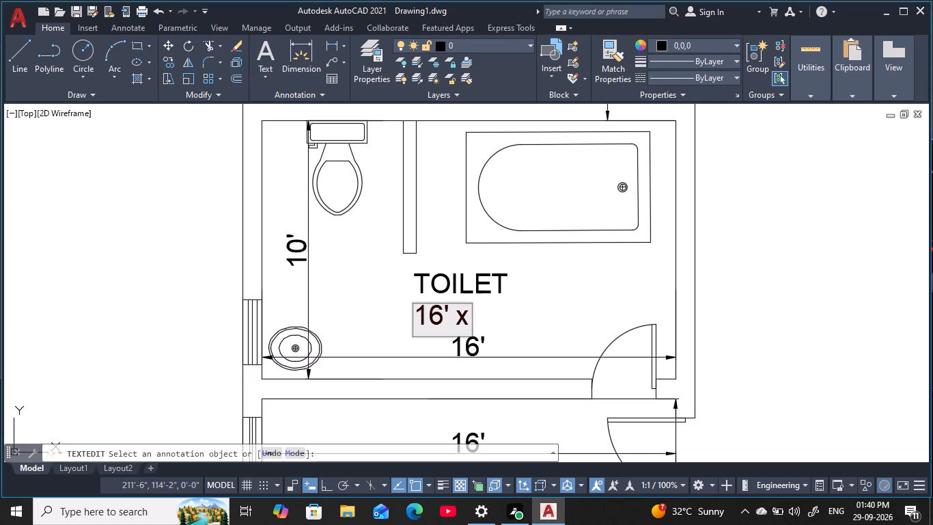
key("space")
type("10")
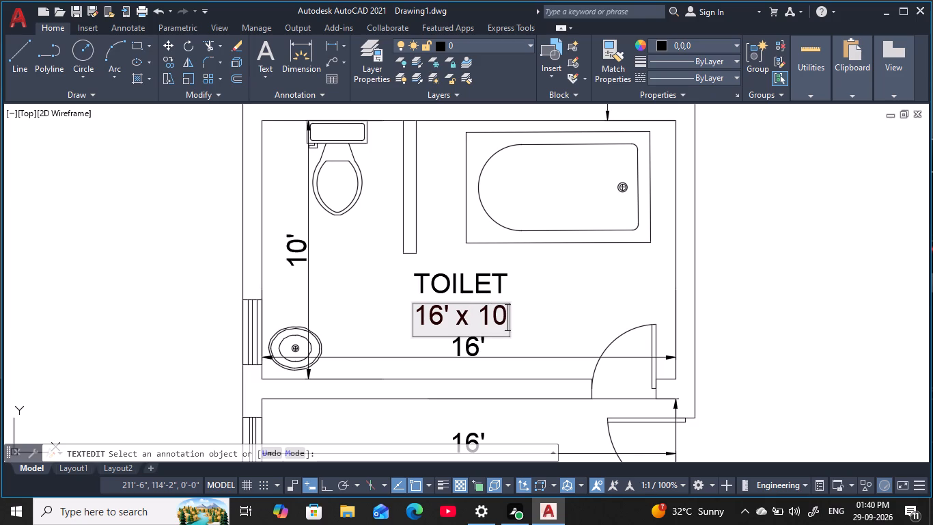
key("apostrophe")
key("Return")
Replace the upper J placeholder above the bed in the room south of the toilet with BEDROOM.
scroll(465, 336, "down", 1)
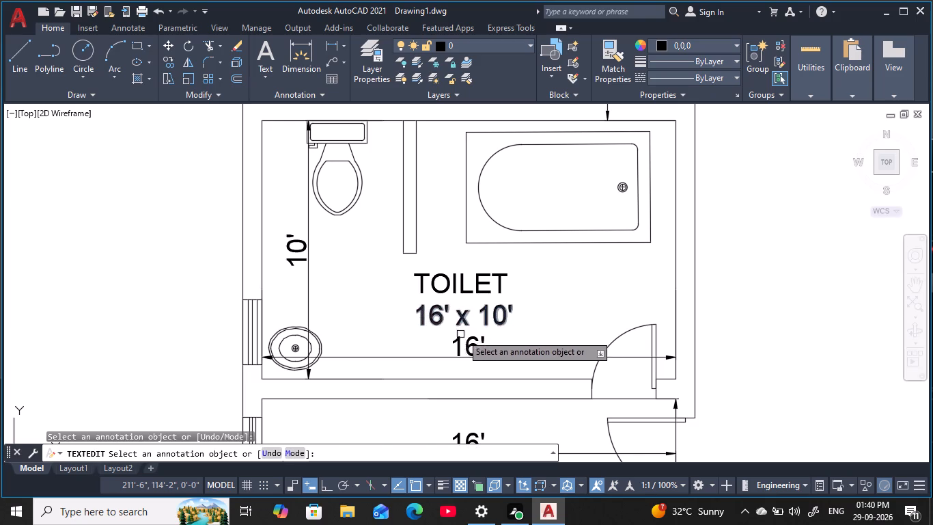
scroll(463, 335, "down", 1)
middle_click_drag(476, 329, 466, 251)
middle_click_drag(455, 312, 438, 250)
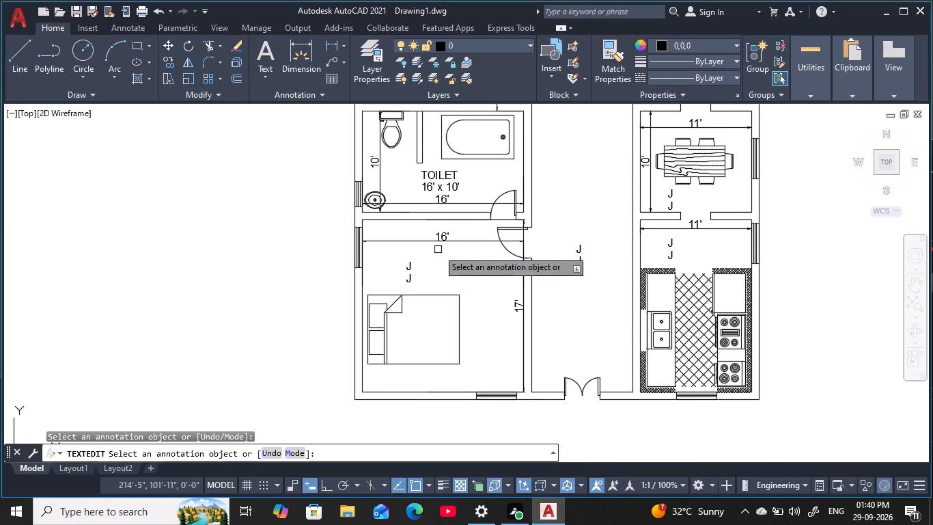
scroll(478, 275, "up", 1)
middle_click_drag(479, 275, 474, 285)
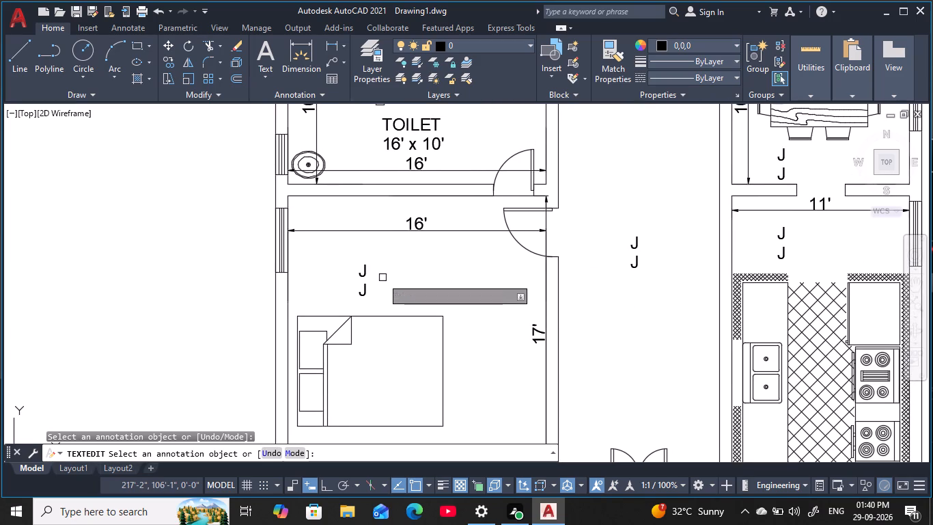
key("Escape")
key("Escape")
key("Escape")
key("Escape")
double_click(367, 274)
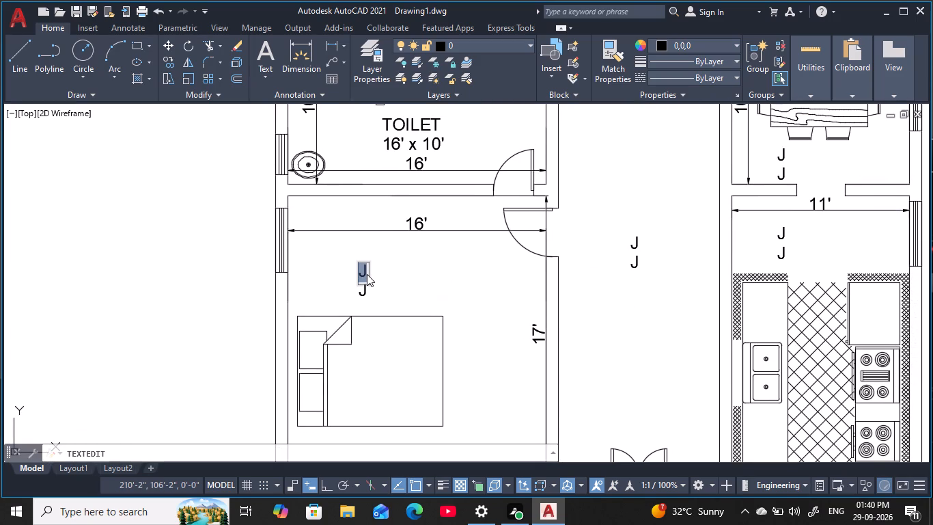
key("Delete")
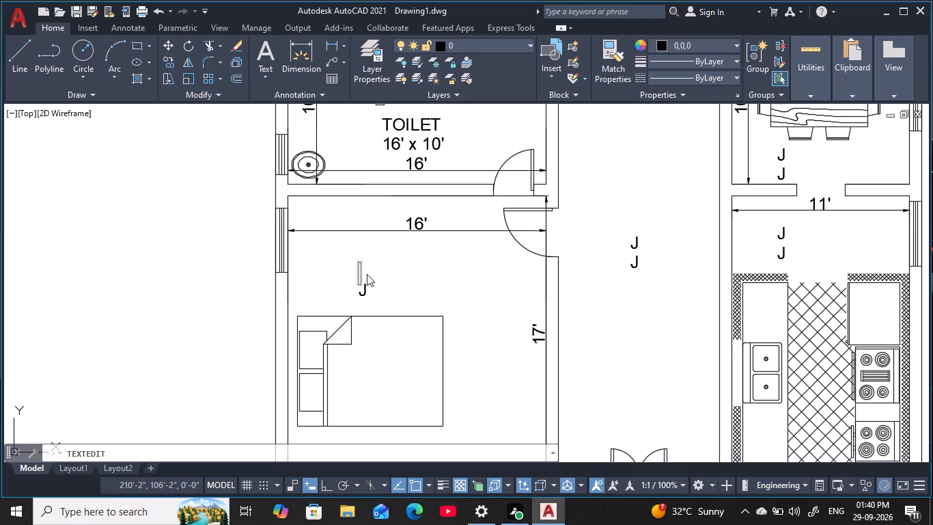
type("BED")
key("r")
type("OOM")
key("space")
key("Return")
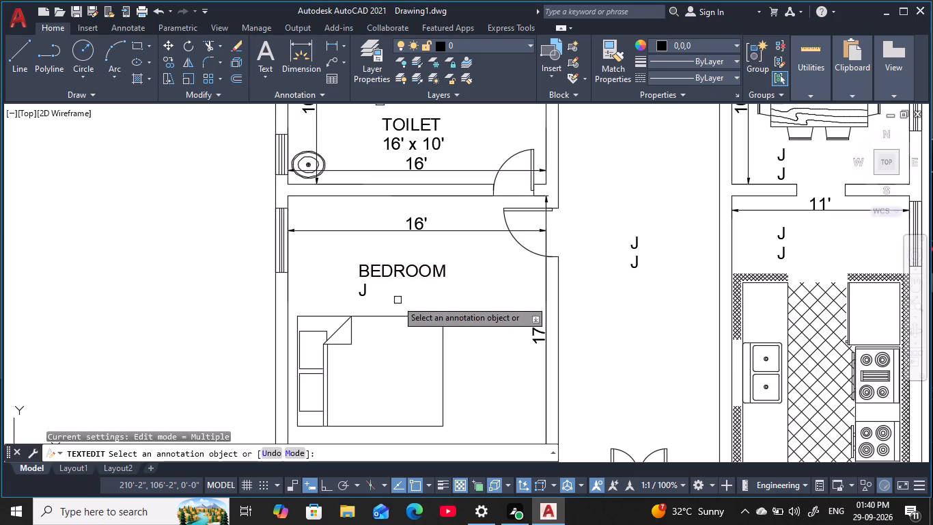
Replace the J placeholder under the BEDROOM label with the size 16' x 17'.
double_click(367, 294)
key("BackSpace")
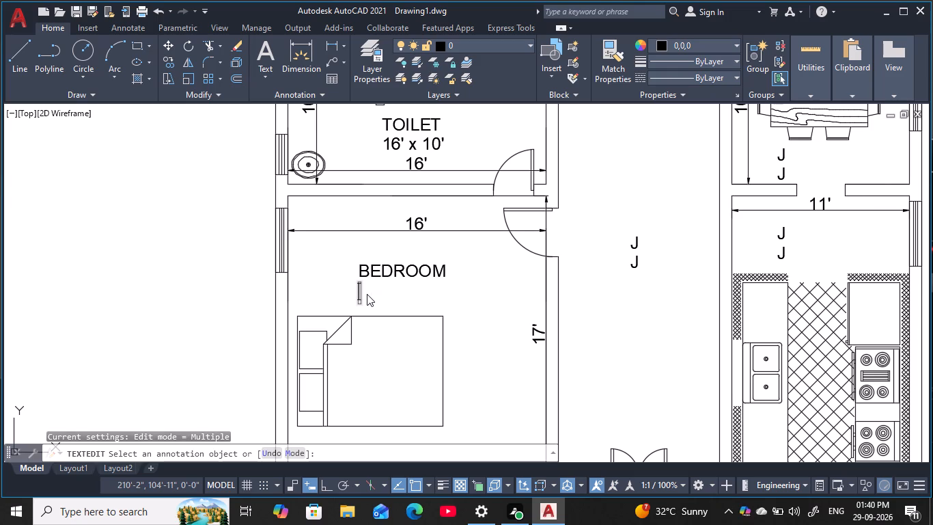
type("16'")
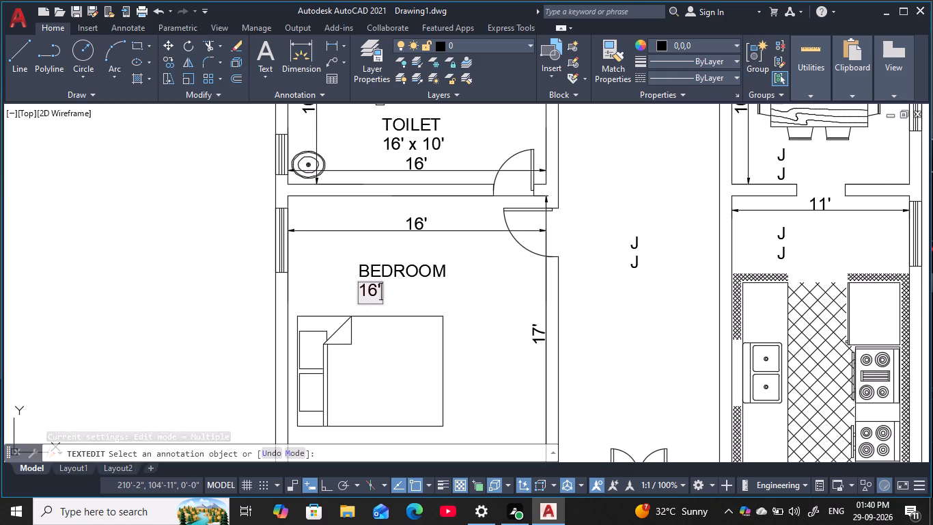
key("space")
key("x")
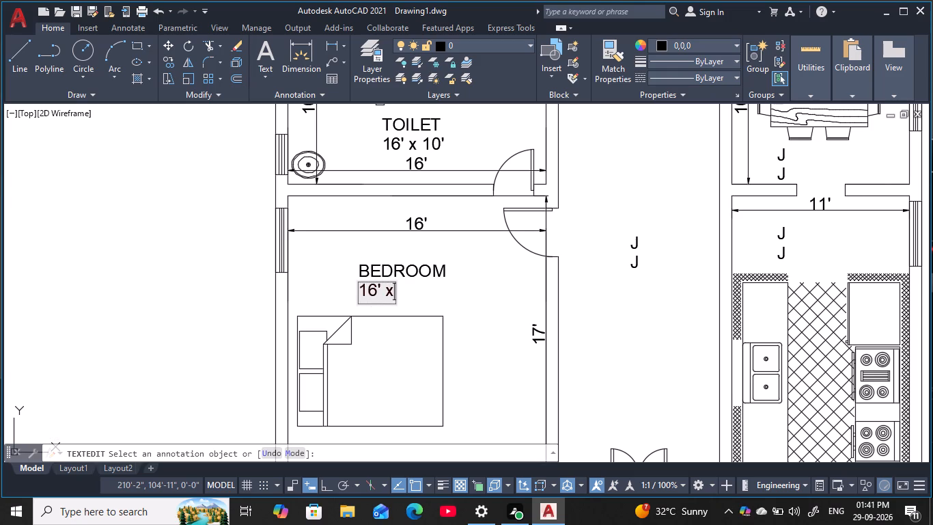
key("space")
type("17")
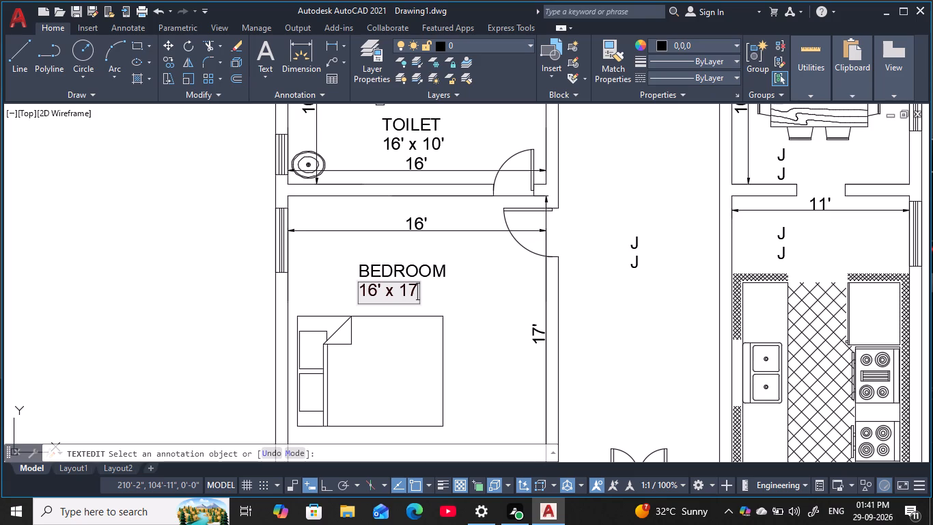
key("apostrophe")
key("Return")
Replace the upper J placeholder in the room with the sink and stoves with KITCHEN.
scroll(385, 300, "down", 1)
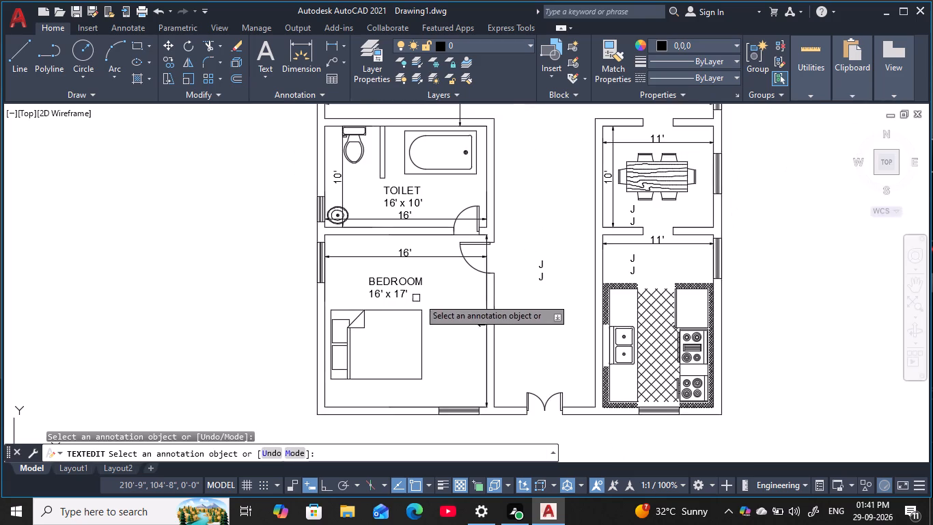
scroll(631, 275, "up", 2)
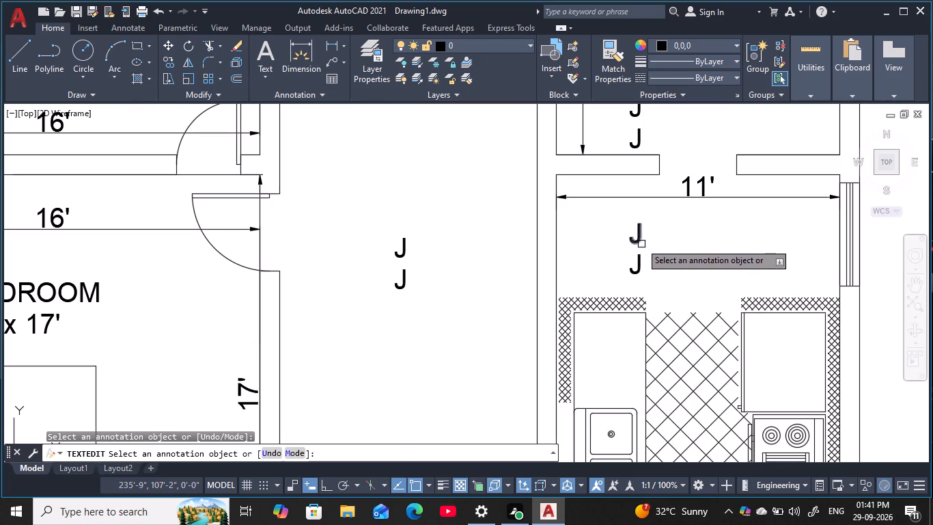
double_click(641, 242)
key("BackSpace")
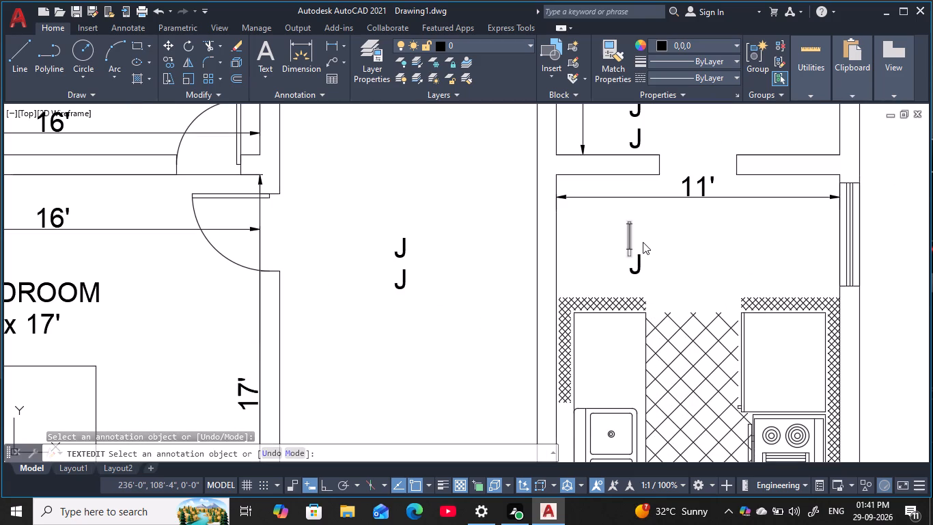
type("KIT")
type("CHEN")
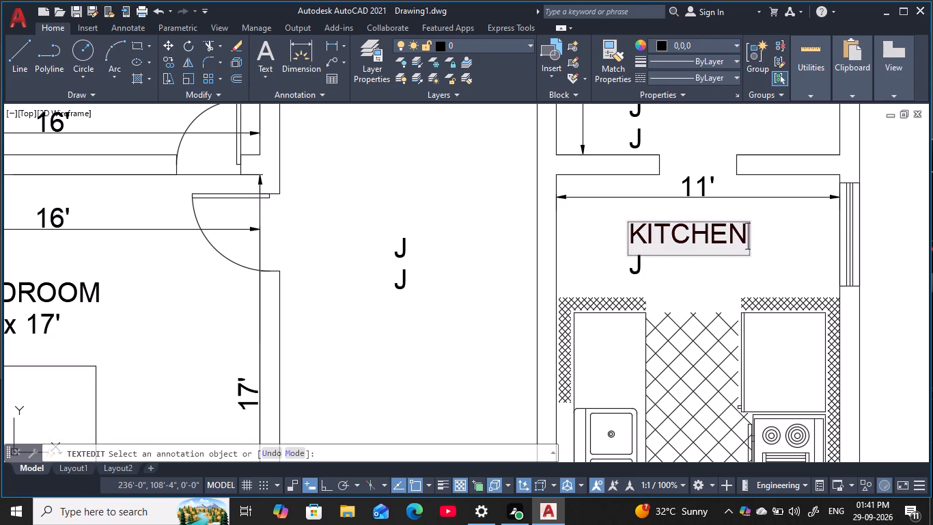
key("Return")
Open the J placeholder under the KITCHEN label for editing and clear its text.
double_click(641, 270)
key("BackSpace")
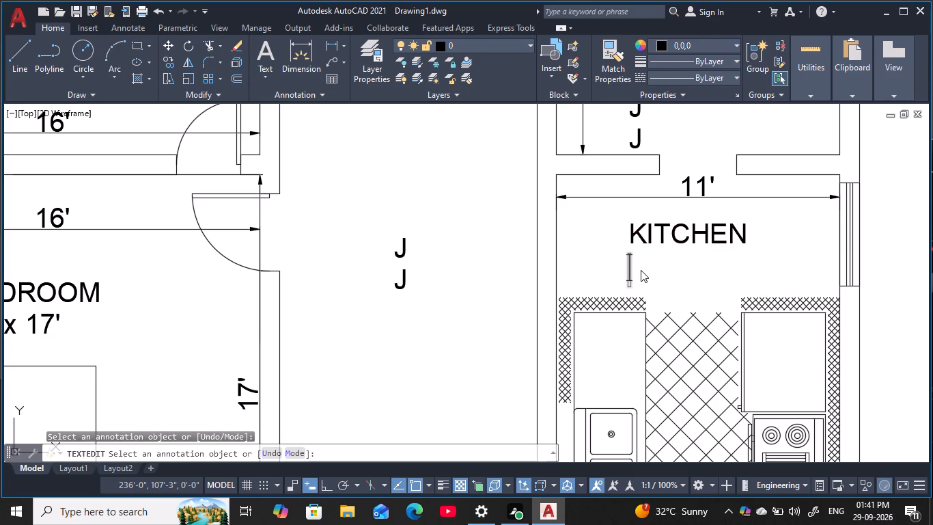
key("BackSpace")
middle_click_drag(654, 271, 585, 185)
scroll(583, 184, "down", 1)
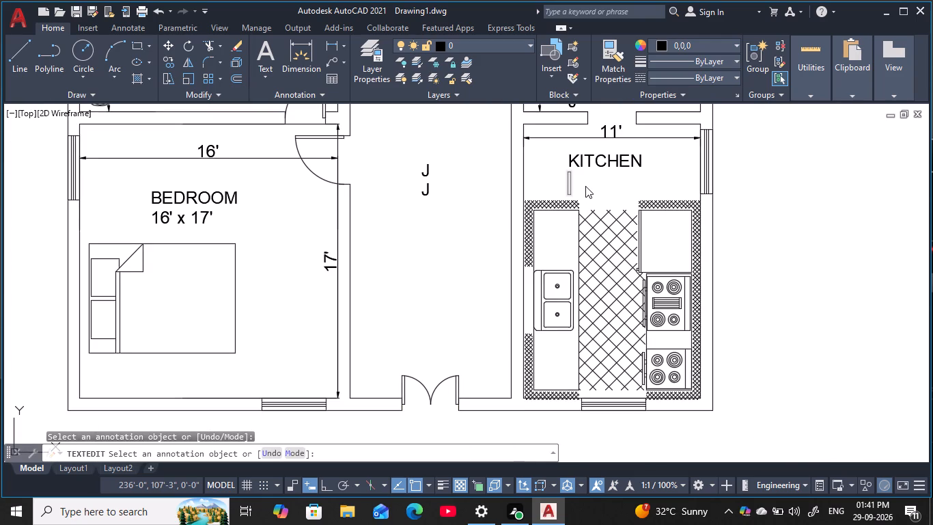
middle_click_drag(585, 186, 568, 226)
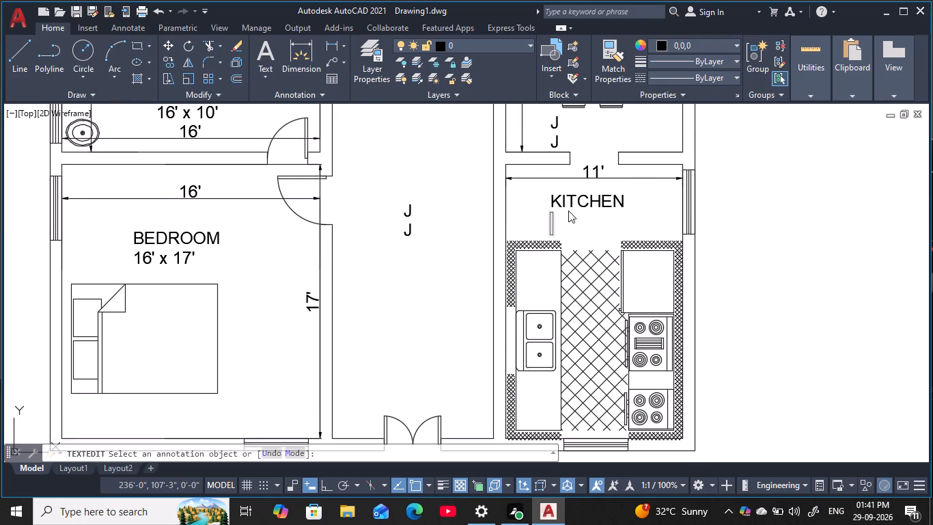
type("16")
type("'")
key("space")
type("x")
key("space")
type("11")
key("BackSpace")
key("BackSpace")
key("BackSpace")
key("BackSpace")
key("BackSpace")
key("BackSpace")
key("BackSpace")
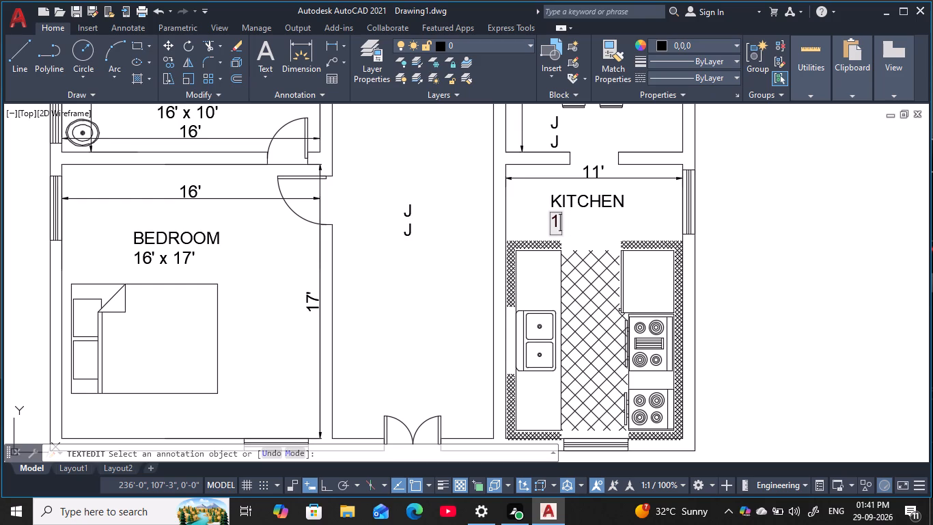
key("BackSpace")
Enter the size 11' x 17' in the cleared text line under the KITCHEN label.
type("11'")
key("space")
type("x")
key("space")
key("1")
key("7")
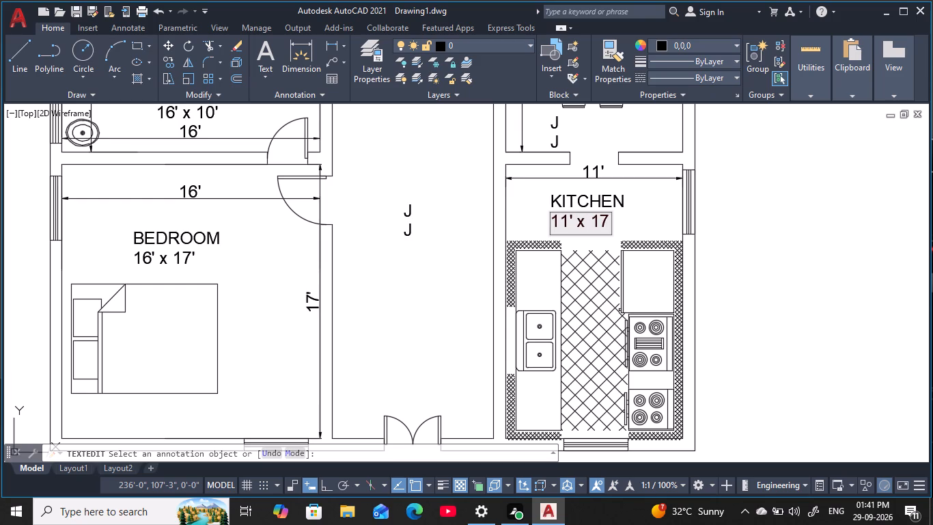
key("apostrophe")
key("Return")
Replace the upper J placeholder in the room with the dining table and chairs with DINING.
scroll(576, 226, "down", 1)
middle_click_drag(576, 226, 575, 262)
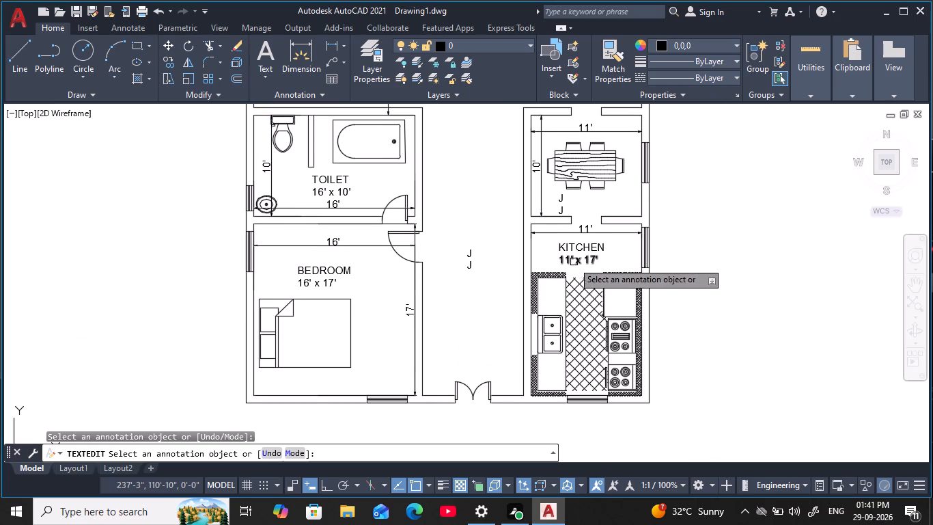
scroll(495, 234, "up", 1)
middle_click_drag(495, 234, 484, 262)
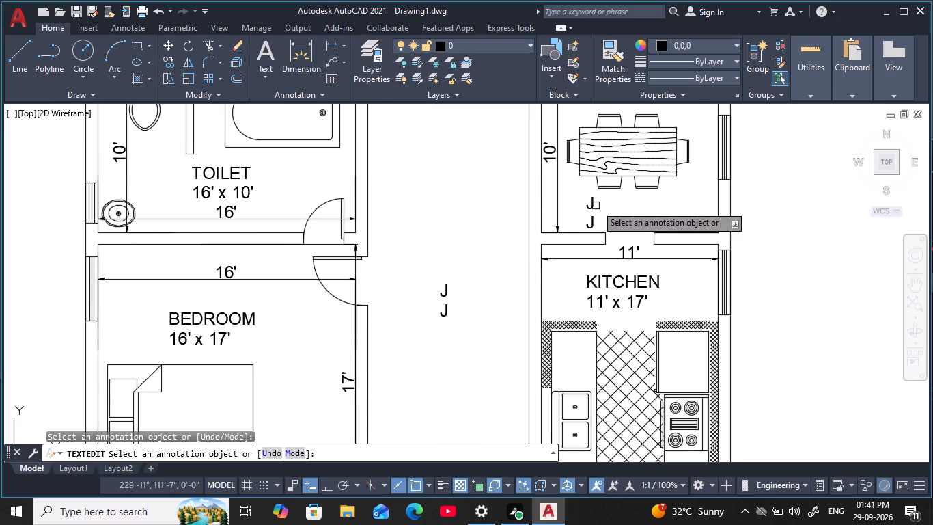
middle_click_drag(600, 203, 501, 301)
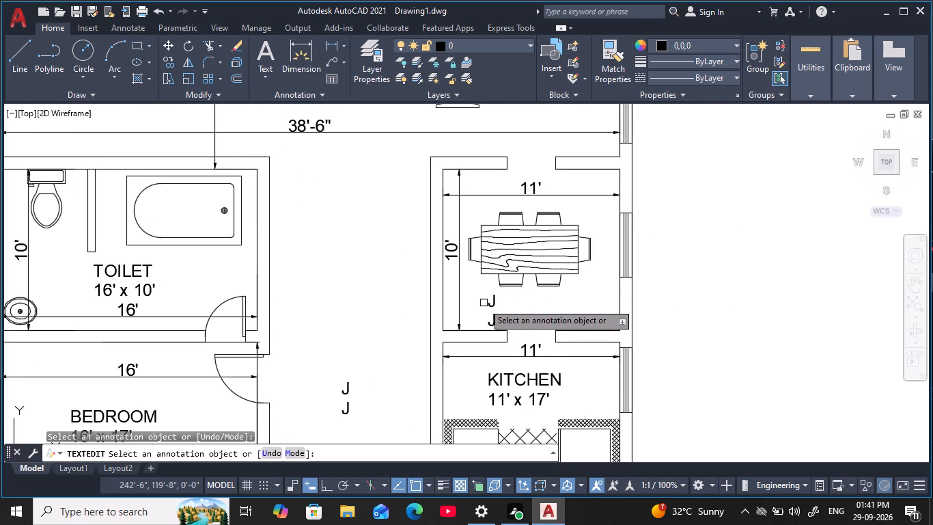
double_click(495, 304)
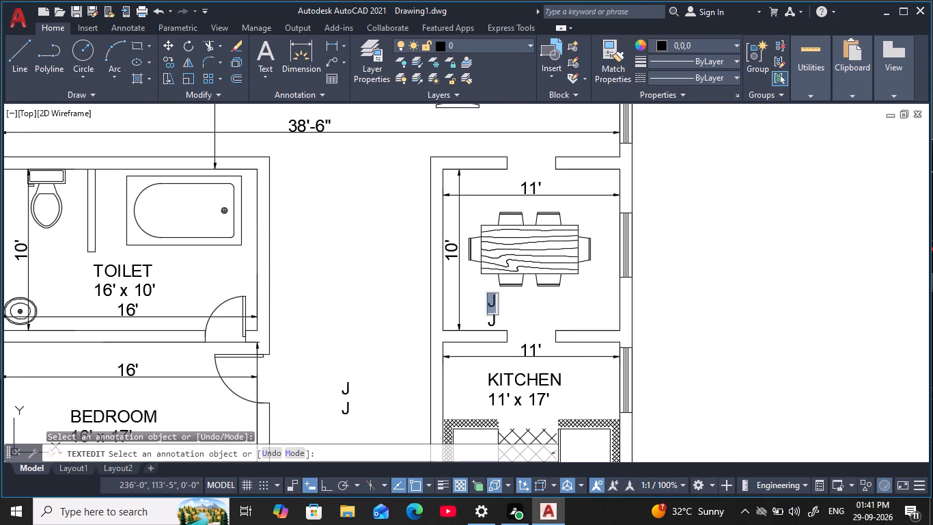
key("BackSpace")
type("din8i")
key("BackSpace")
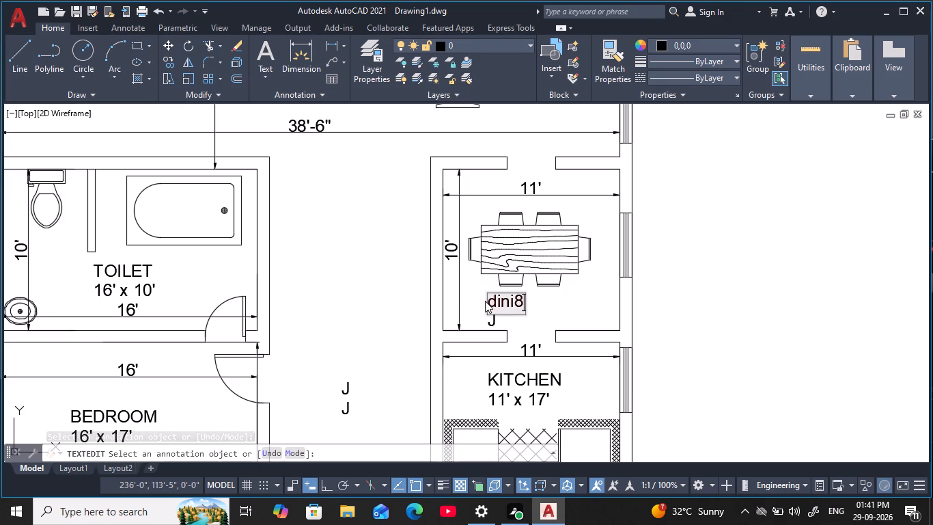
key("BackSpace")
key("BackSpace")
key("BackSpace")
key("BackSpace")
key("BackSpace")
key("BackSpace")
key("BackSpace")
key("BackSpace")
key("BackSpace")
key("BackSpace")
key("BackSpace")
key("BackSpace")
key("BackSpace")
key("BackSpace")
key("BackSpace")
key("BackSpace")
key("BackSpace")
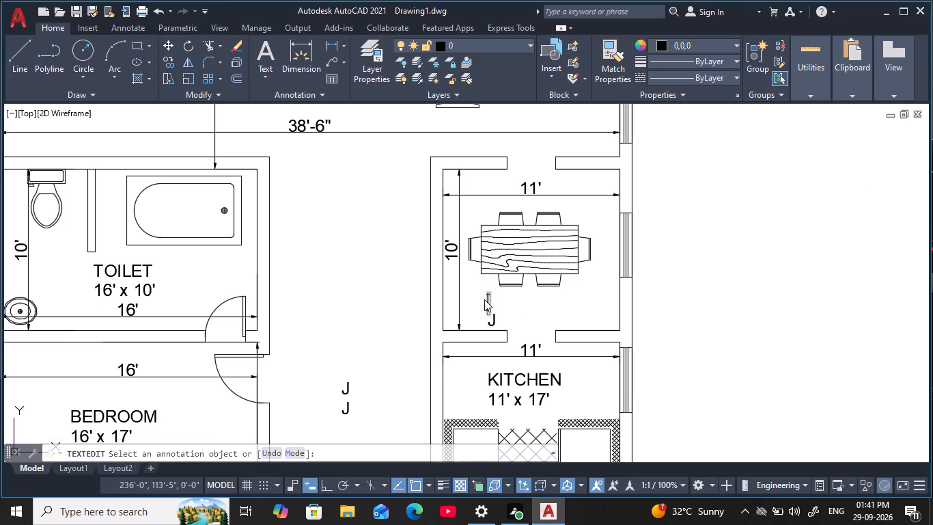
key("d")
type("INING")
key("Return")
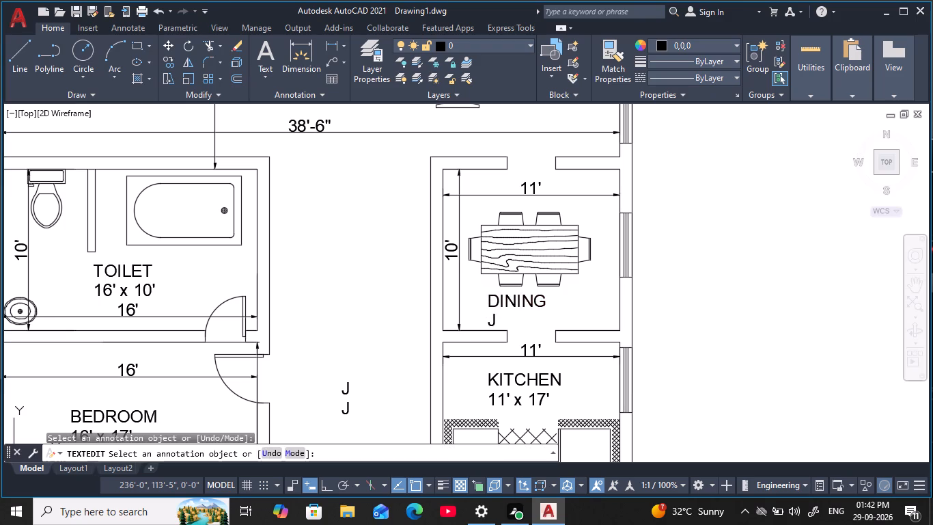
Replace the J placeholder under the DINING label with the size 11' x 10' and finish text editing.
double_click(494, 320)
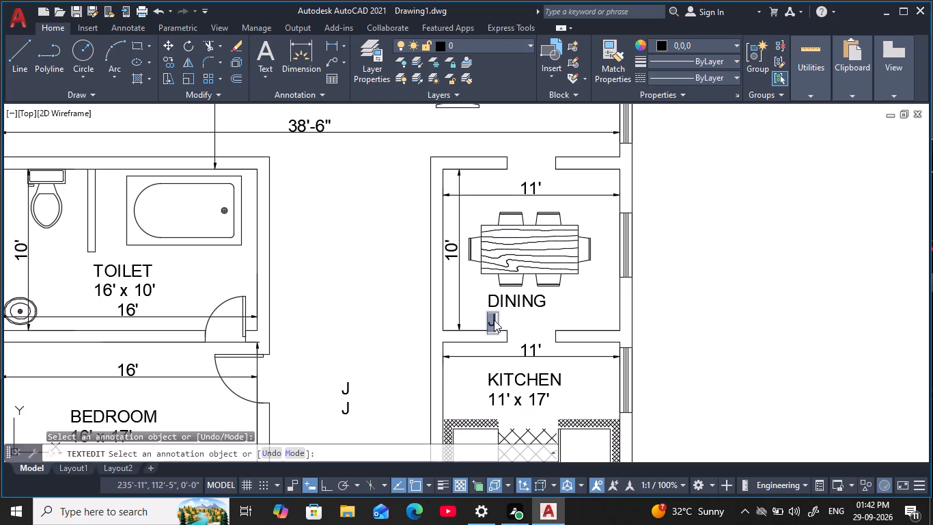
key("BackSpace")
key("1")
key("1")
key("apostrophe")
key("space")
key("x")
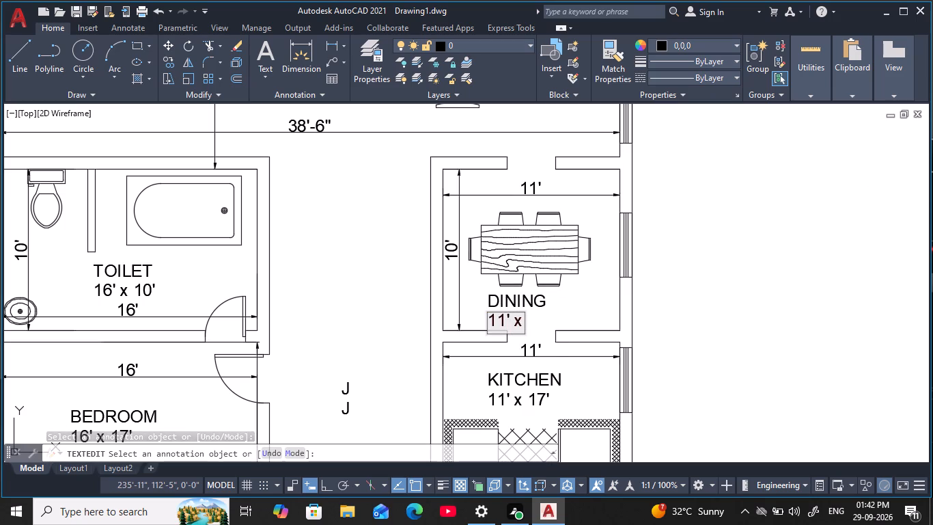
key("space")
type("10")
key("space")
key("BackSpace")
key("apostrophe")
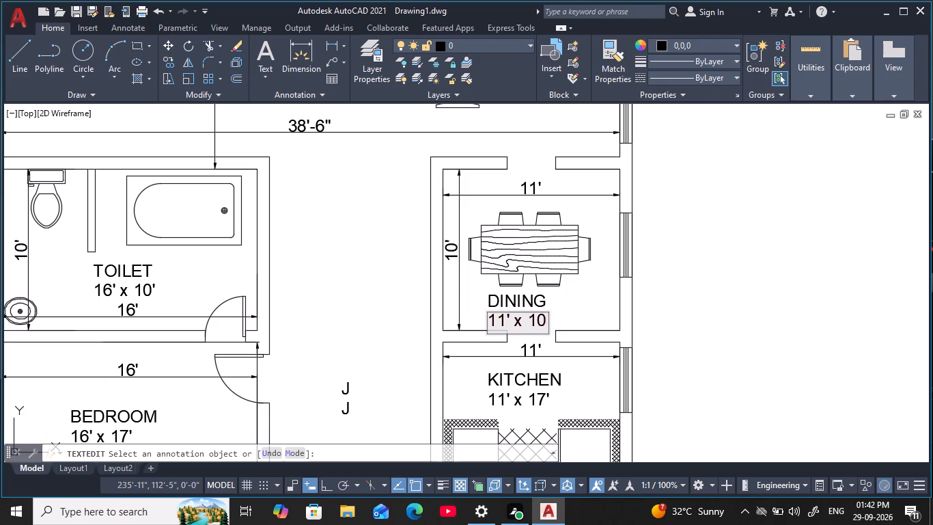
key("Return")
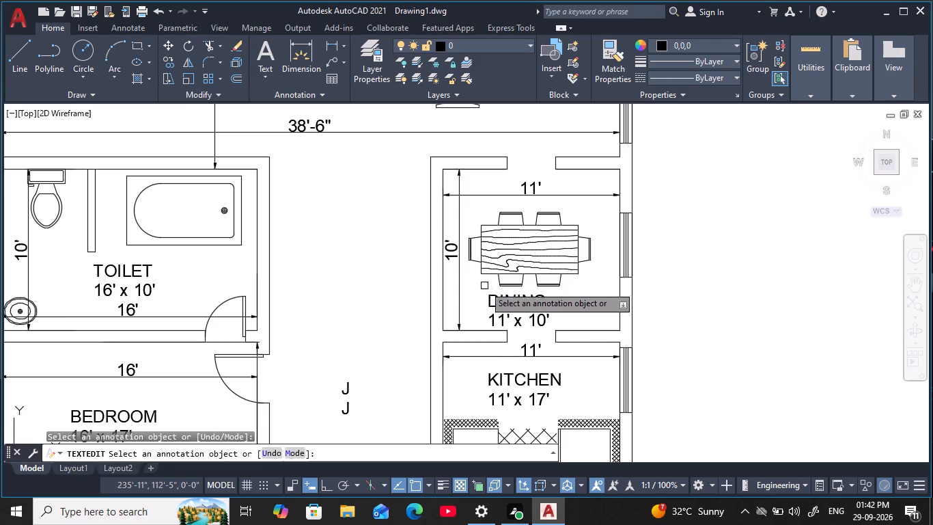
key("Escape")
key("Escape")
Look over the plan between the entrance corridor and the living hall for rooms that still need labels.
scroll(491, 317, "down", 1)
middle_click_drag(485, 213, 495, 257)
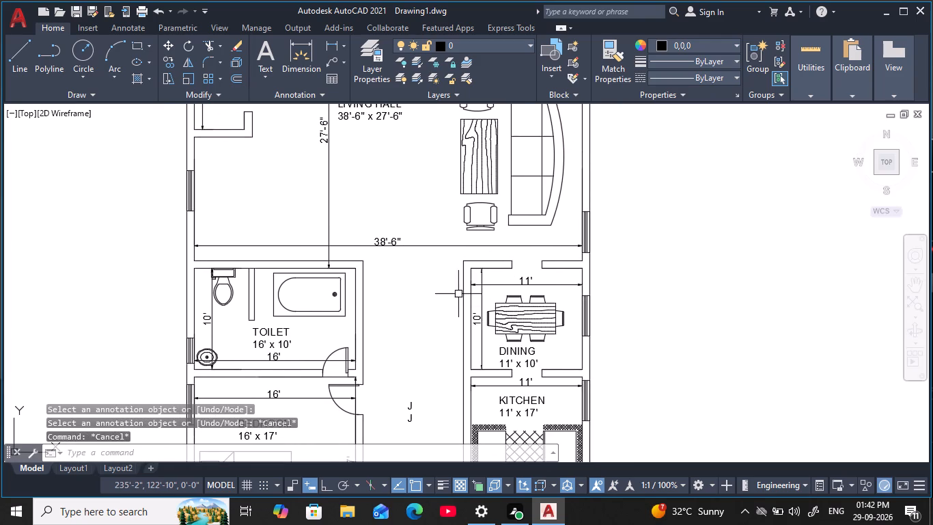
middle_click_drag(439, 348, 493, 179)
scroll(481, 200, "down", 1)
scroll(467, 237, "up", 1)
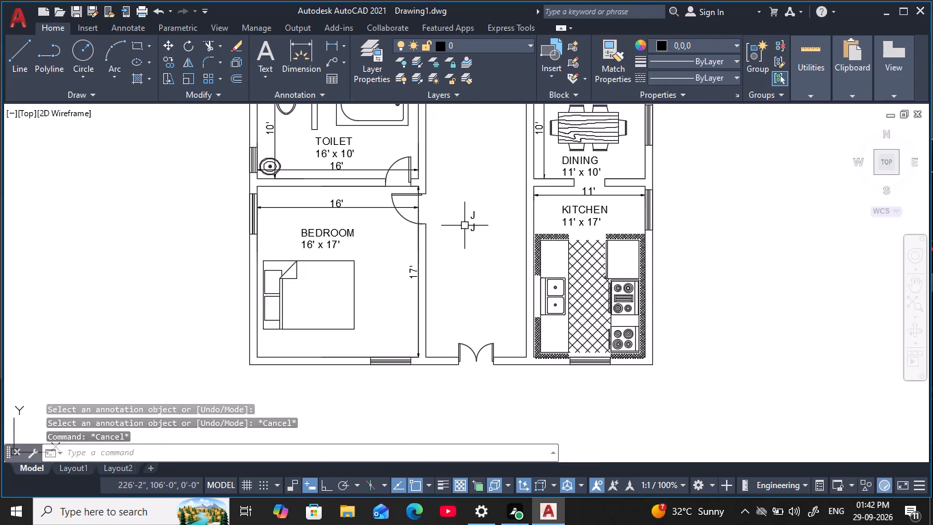
scroll(469, 202, "up", 2)
scroll(478, 213, "down", 1)
key("Escape")
key("Escape")
key("Escape")
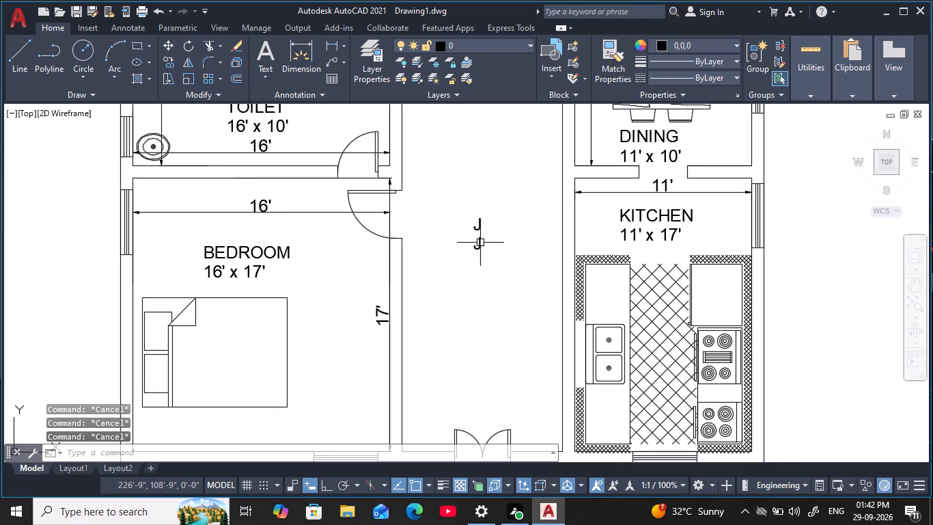
key("Escape")
key("Escape")
scroll(490, 223, "down", 1)
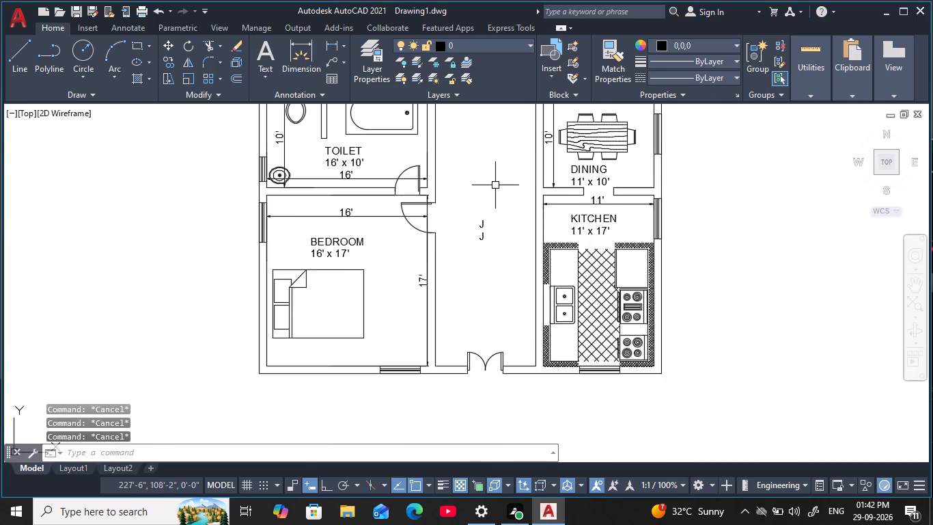
middle_click_drag(497, 180, 487, 260)
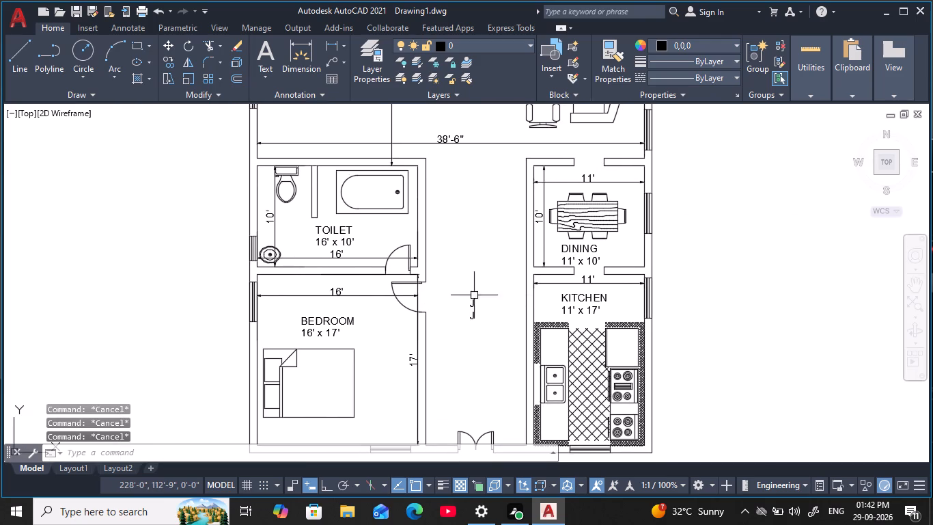
middle_click_drag(466, 206, 464, 389)
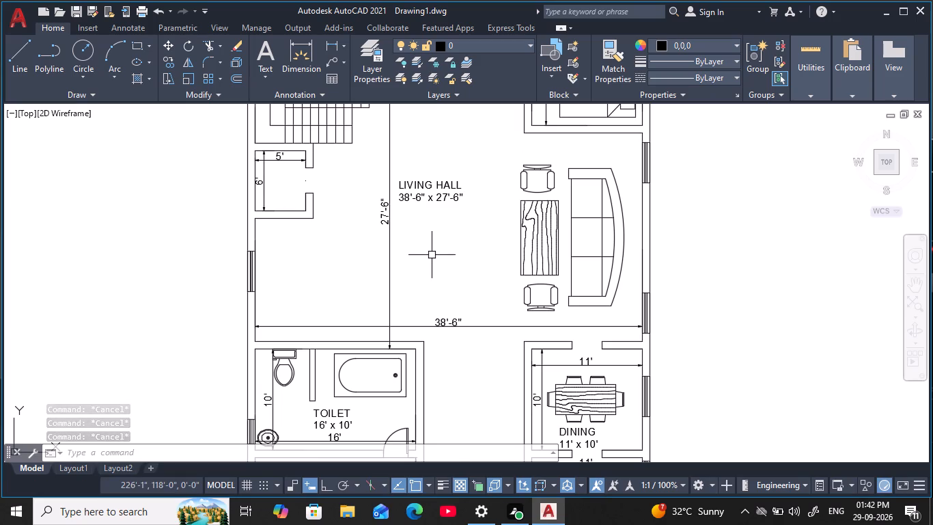
middle_click_drag(458, 319, 469, 146)
middle_click_drag(468, 159, 478, 196)
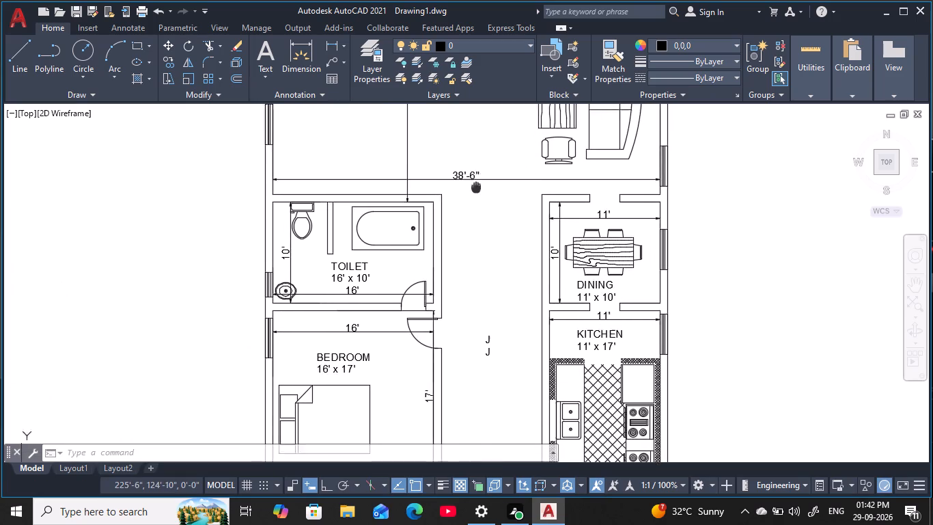
middle_click_drag(478, 196, 495, 327)
middle_click_drag(379, 182, 423, 244)
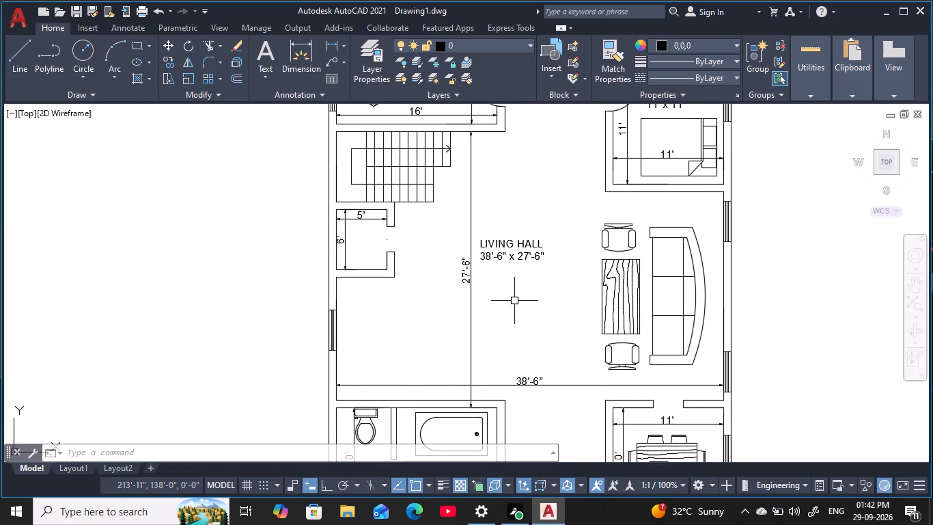
scroll(522, 320, "down", 1)
middle_click_drag(529, 332, 508, 178)
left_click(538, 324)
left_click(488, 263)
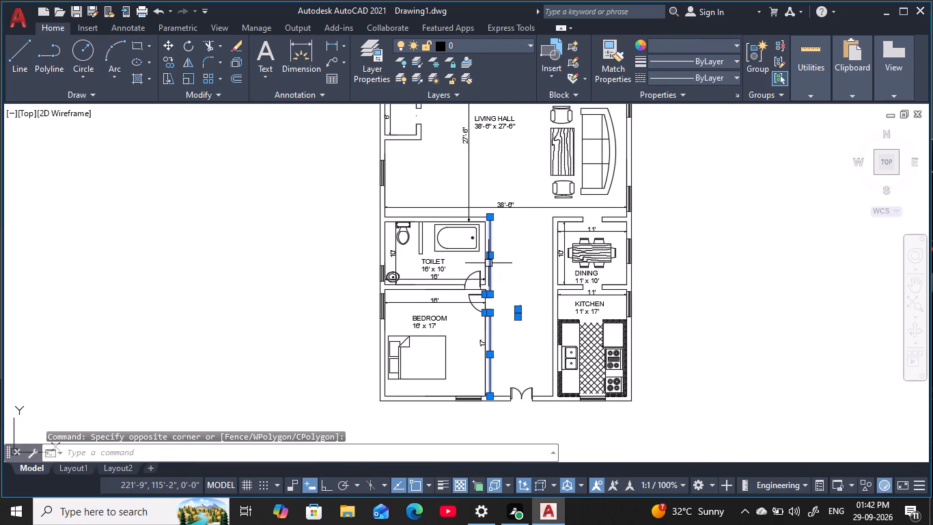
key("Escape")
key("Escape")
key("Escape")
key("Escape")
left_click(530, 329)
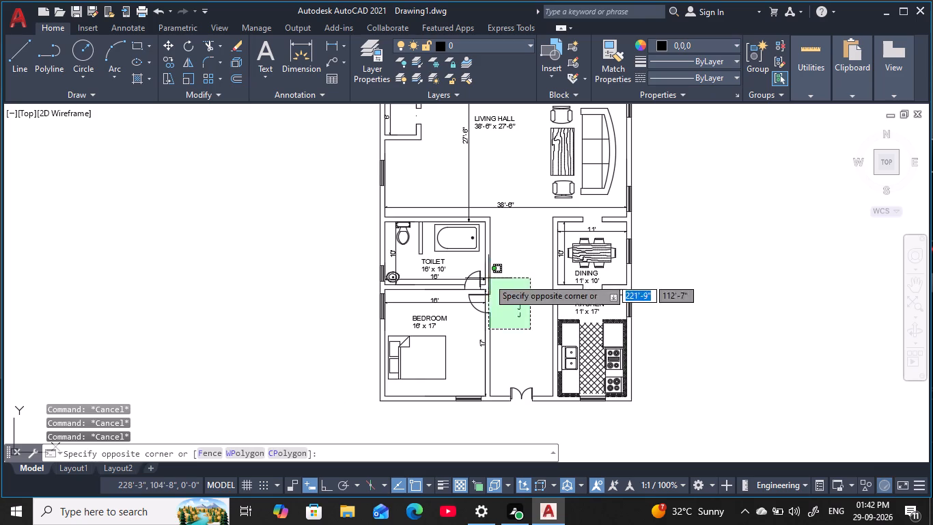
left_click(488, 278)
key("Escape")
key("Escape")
Copy the pair of J placeholders from the entrance corridor into the small room below the staircase, beside the living hall.
left_click(525, 337)
left_click(511, 299)
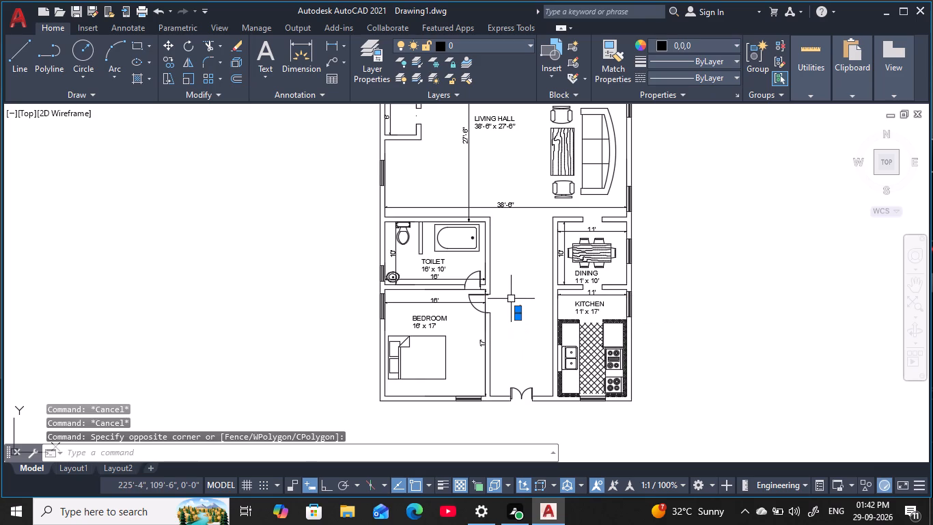
type("co")
key("space")
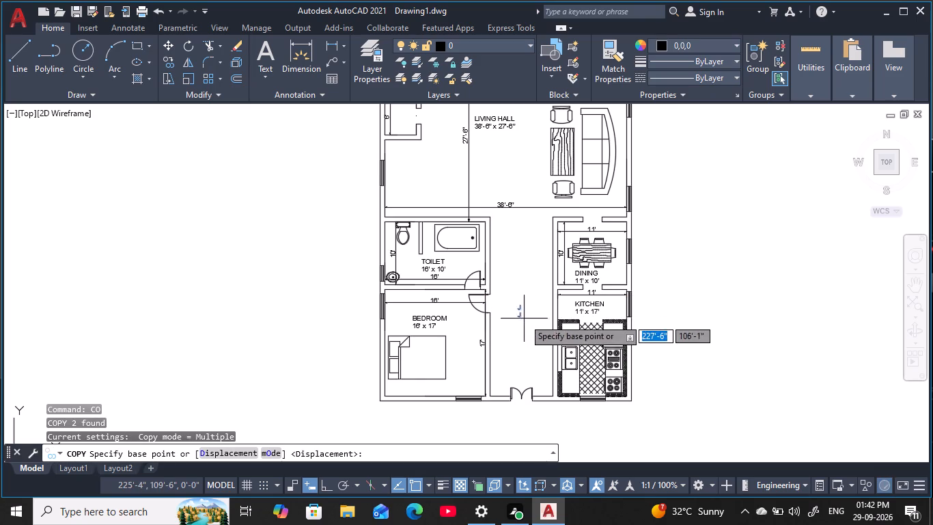
left_click(519, 311)
middle_click_drag(447, 160, 497, 291)
scroll(463, 255, "up", 3)
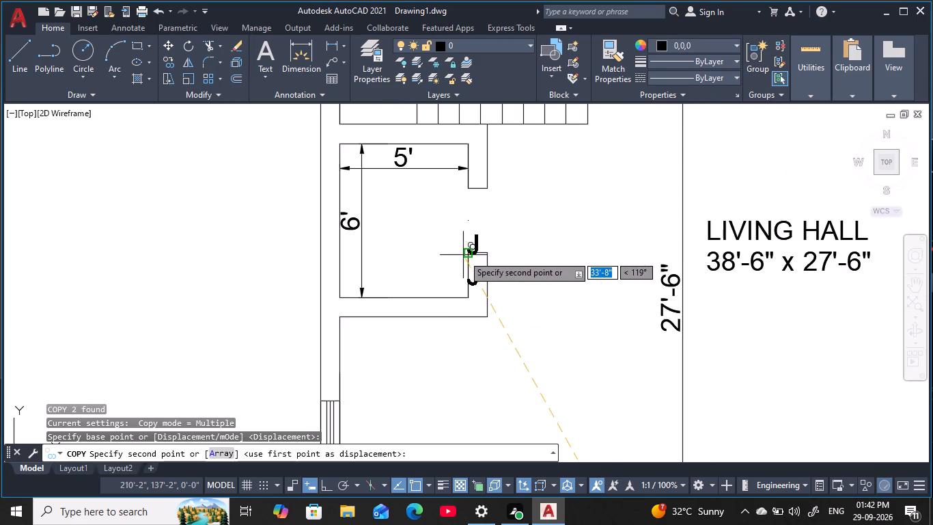
left_click(372, 218)
key("Escape")
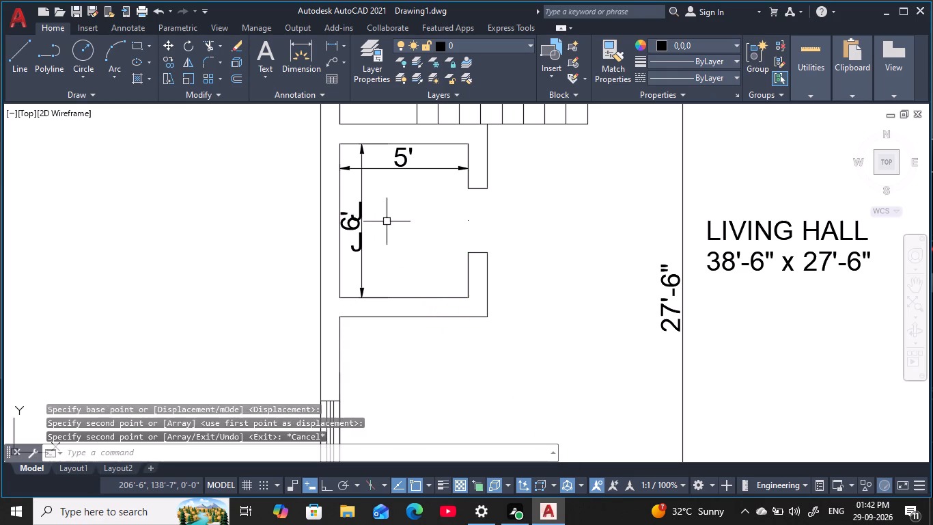
key("Escape")
key("Escape")
key("Escape")
key("Escape")
key("Escape")
key("Escape")
key("Escape")
key("Escape")
key("Escape")
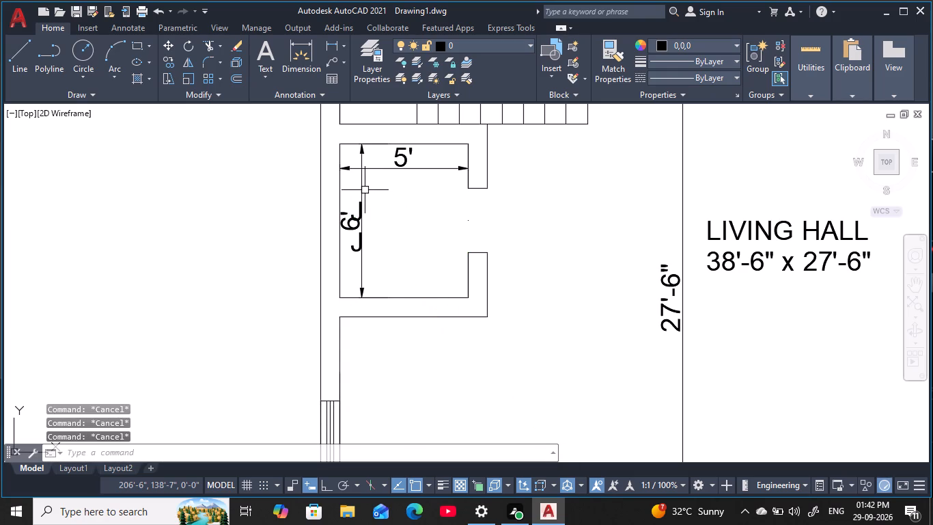
Delete the vertical 6' dimension overlapping the J placeholders in the small room below the staircase.
left_click(364, 189)
key("Delete")
key("Escape")
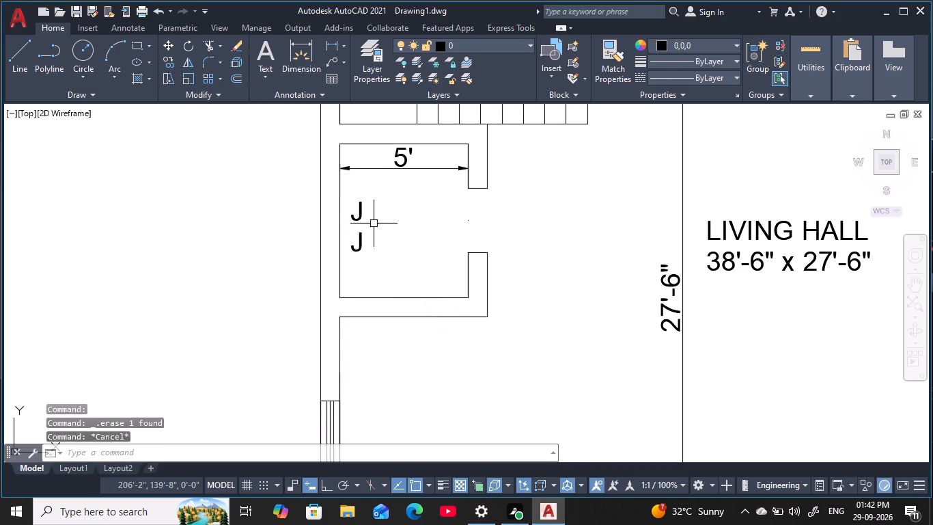
key("Escape")
key("Escape")
key("Escape")
Replace the upper J placeholder in the small room below the staircase with the room name POJA RM.
double_click(360, 217)
key("Delete")
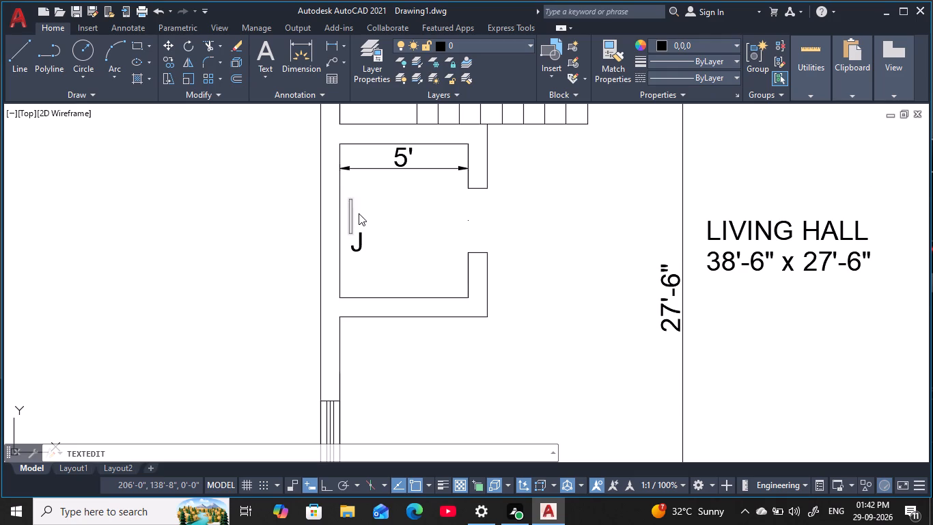
type("po")
key("BackSpace")
key("BackSpace")
type("POK")
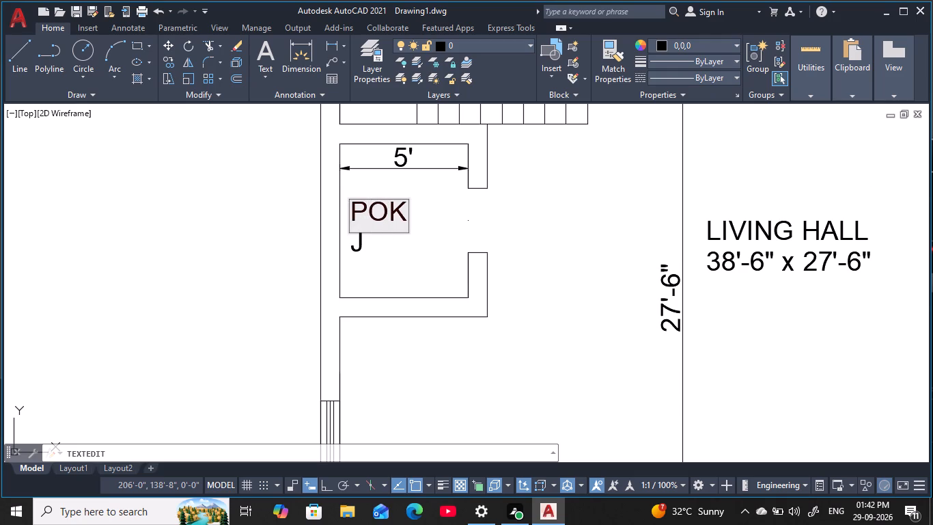
key("BackSpace")
type("JA")
key("space")
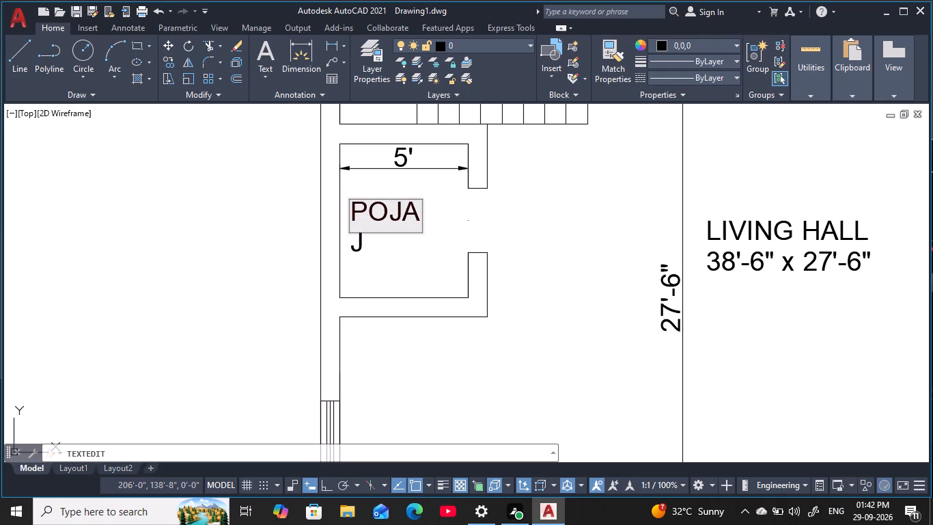
key("r")
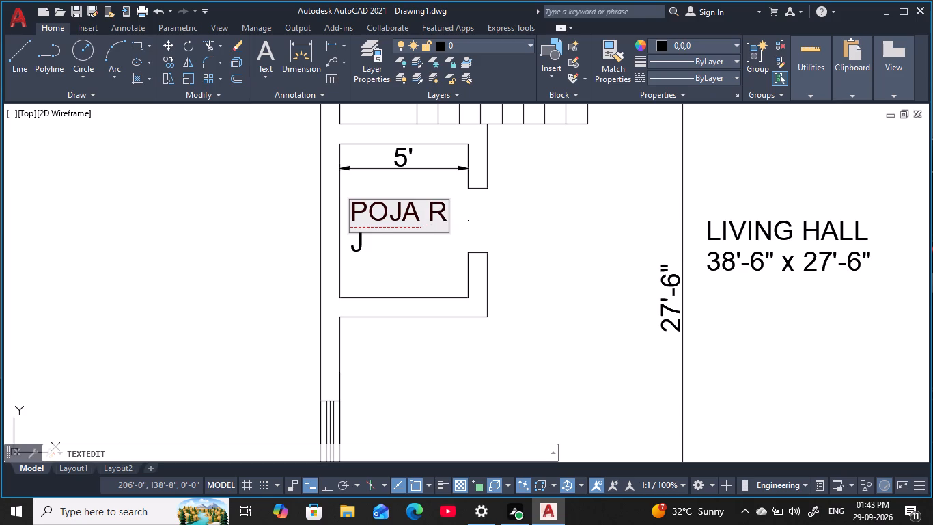
key("m")
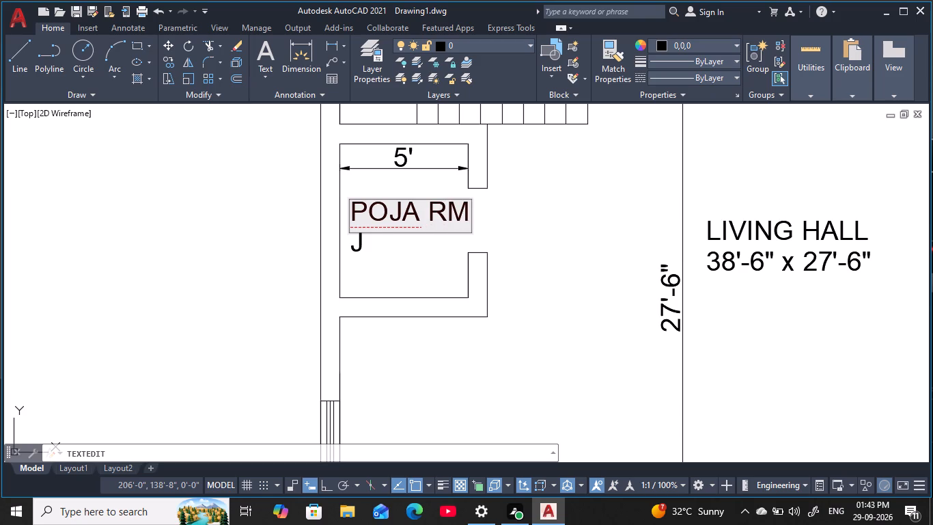
key("Return")
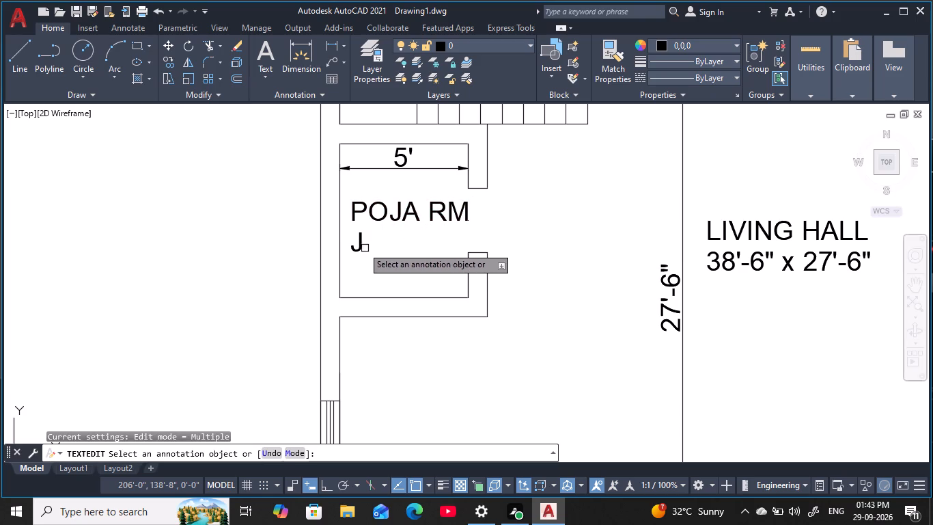
Replace the J placeholder under the POJA RM label with the size 5' x 6' and finish text editing.
double_click(358, 246)
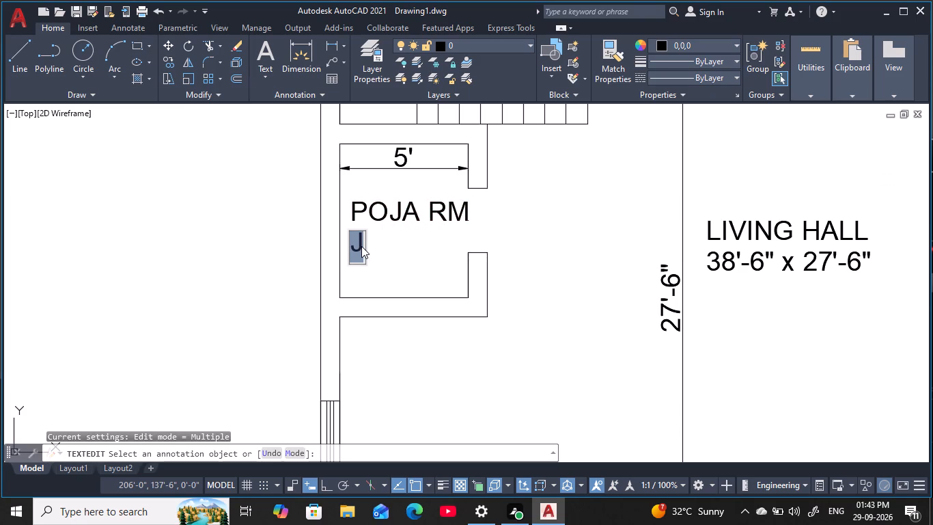
key("BackSpace")
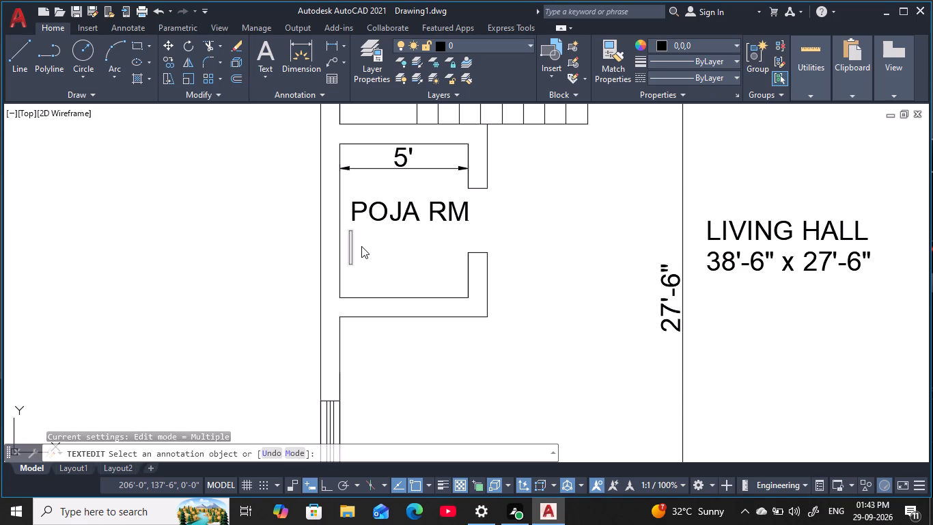
type("5'")
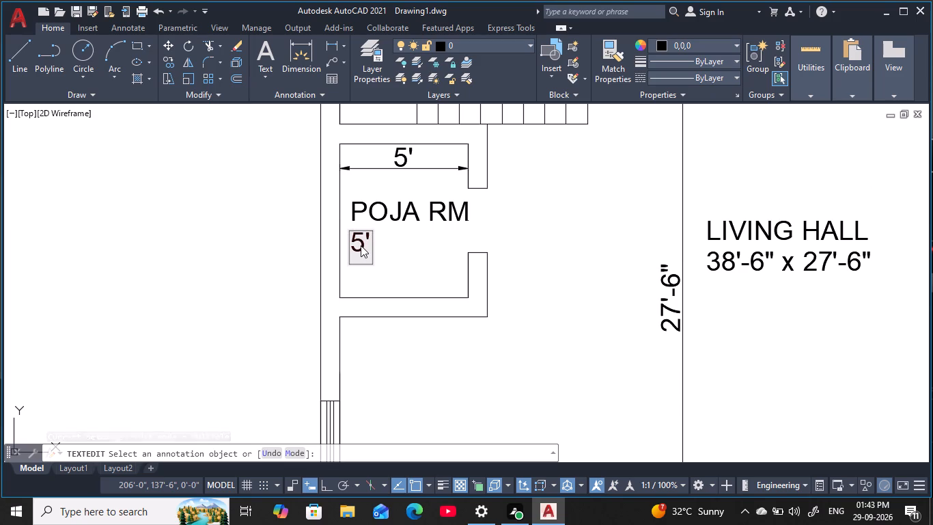
key("space")
key("x")
key("space")
key("6")
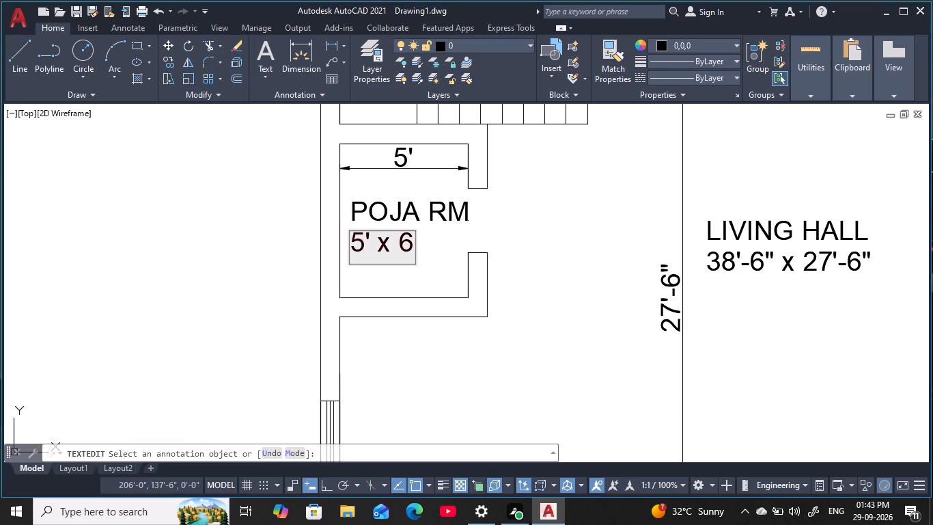
key("apostrophe")
key("Return")
key("Escape")
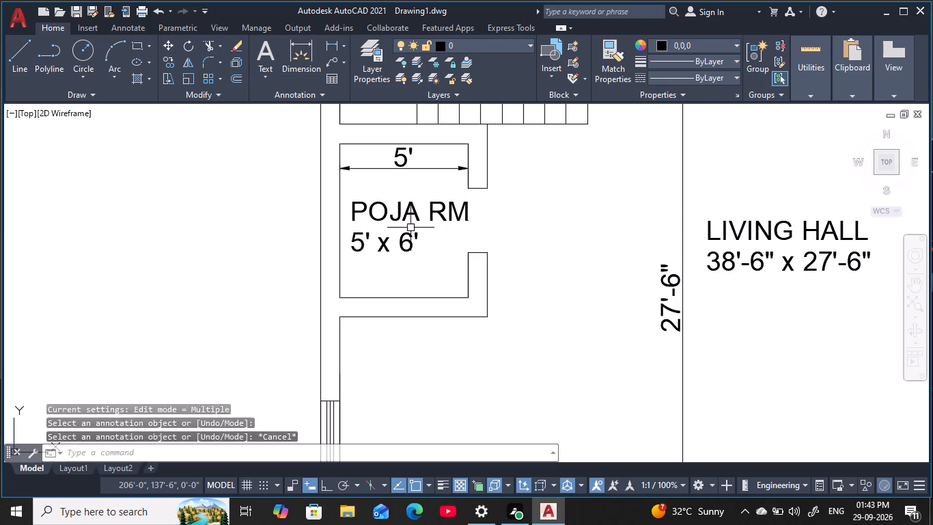
key("Escape")
key("Escape")
key("Escape")
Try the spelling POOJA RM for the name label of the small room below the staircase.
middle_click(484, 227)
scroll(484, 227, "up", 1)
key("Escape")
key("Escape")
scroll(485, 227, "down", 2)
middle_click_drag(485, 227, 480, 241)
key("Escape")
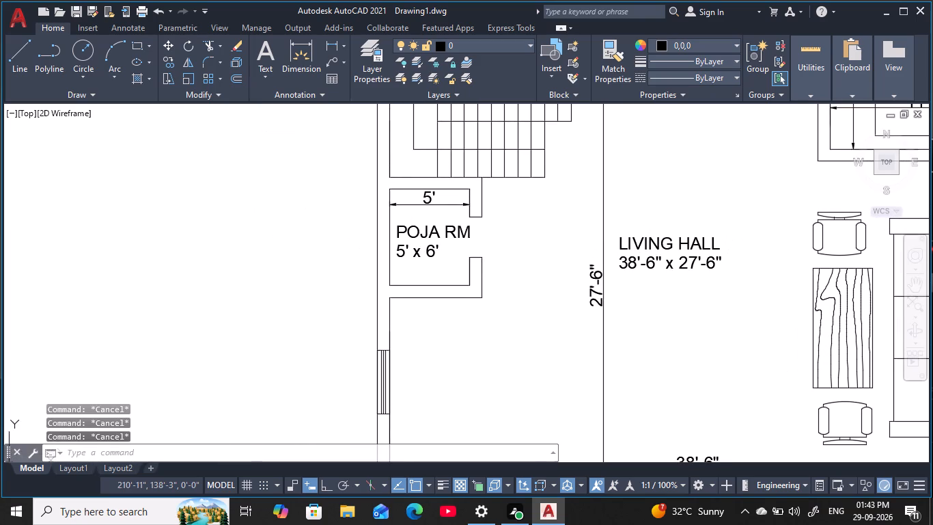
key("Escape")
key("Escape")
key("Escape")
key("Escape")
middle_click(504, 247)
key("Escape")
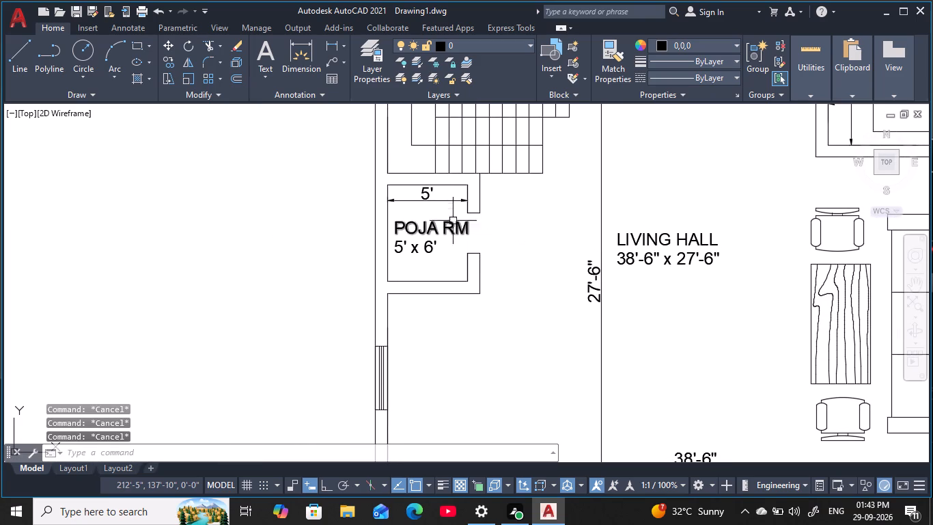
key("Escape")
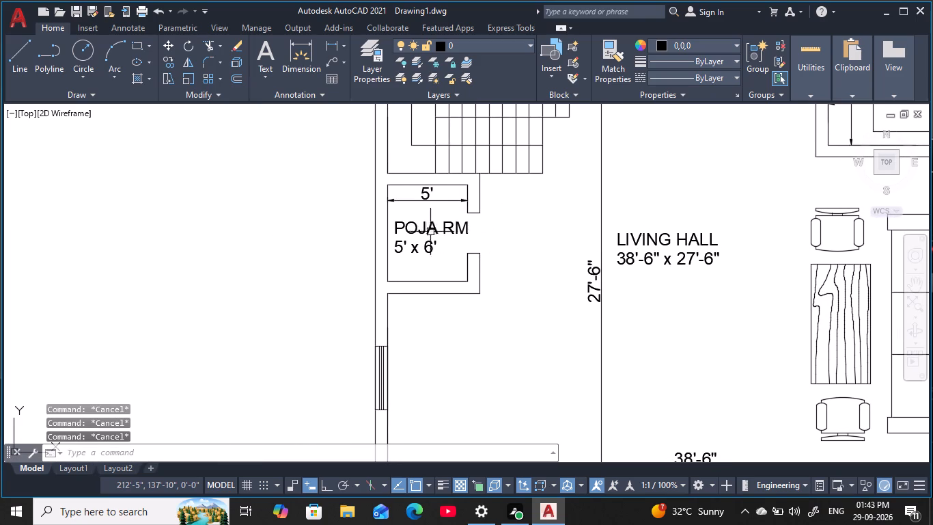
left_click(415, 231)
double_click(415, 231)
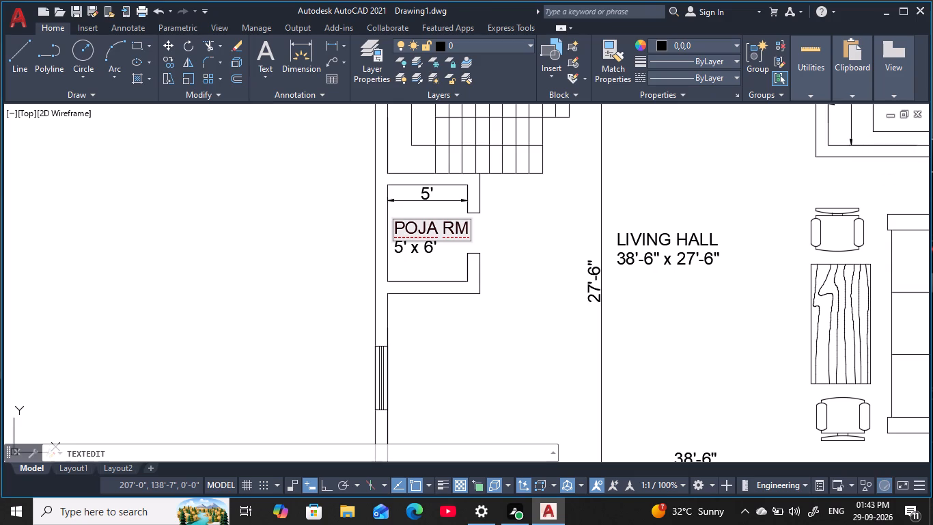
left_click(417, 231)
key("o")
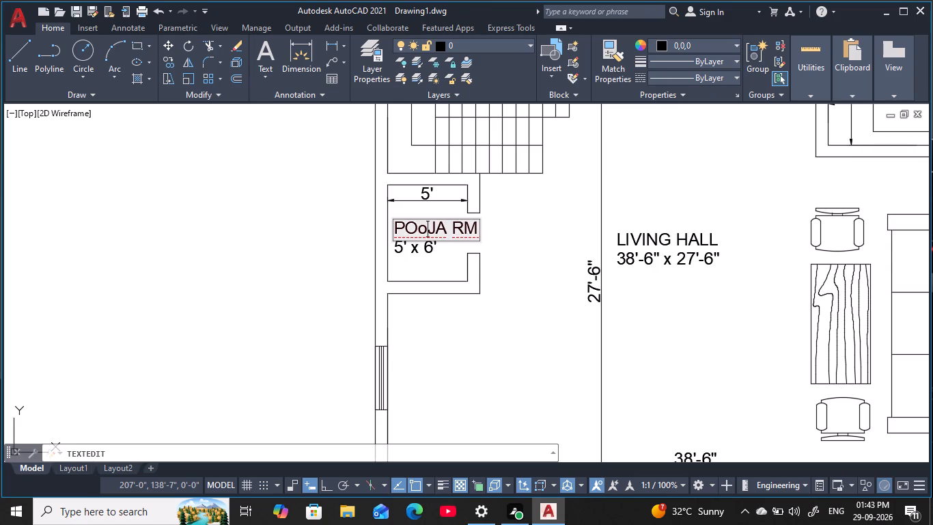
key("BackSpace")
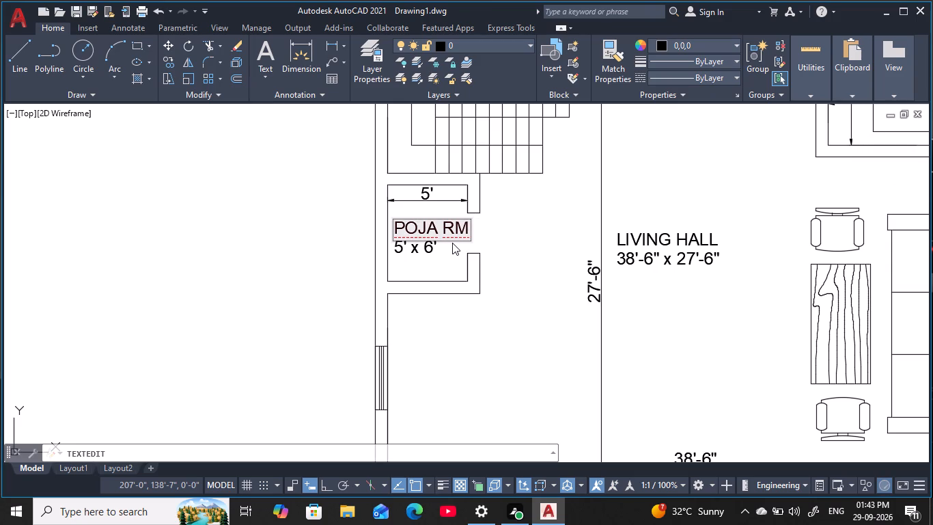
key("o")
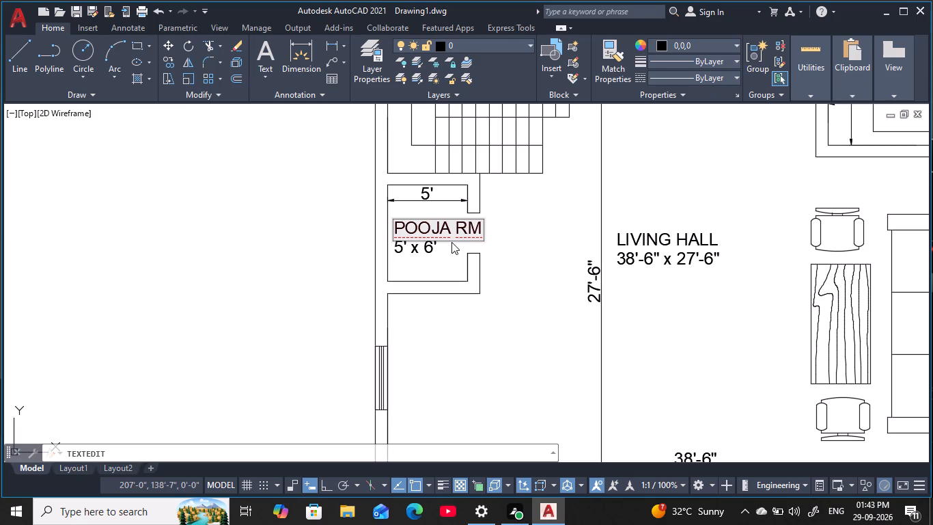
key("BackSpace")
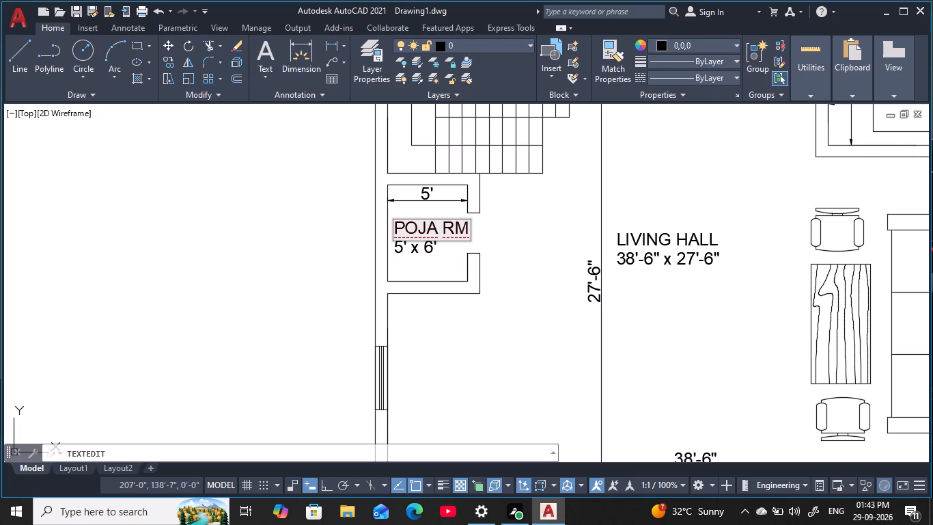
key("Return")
Leave text editing and delete the leftover pair of J placeholders in the entrance corridor between the bedroom and the kitchen.
scroll(466, 241, "down", 2)
middle_click_drag(469, 241, 445, 258)
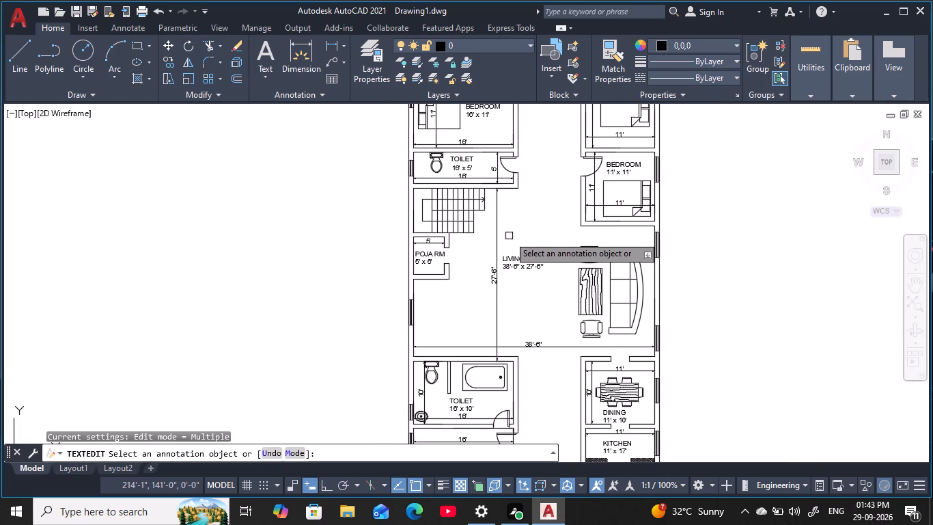
middle_click_drag(510, 236, 506, 249)
middle_click_drag(522, 324, 557, 243)
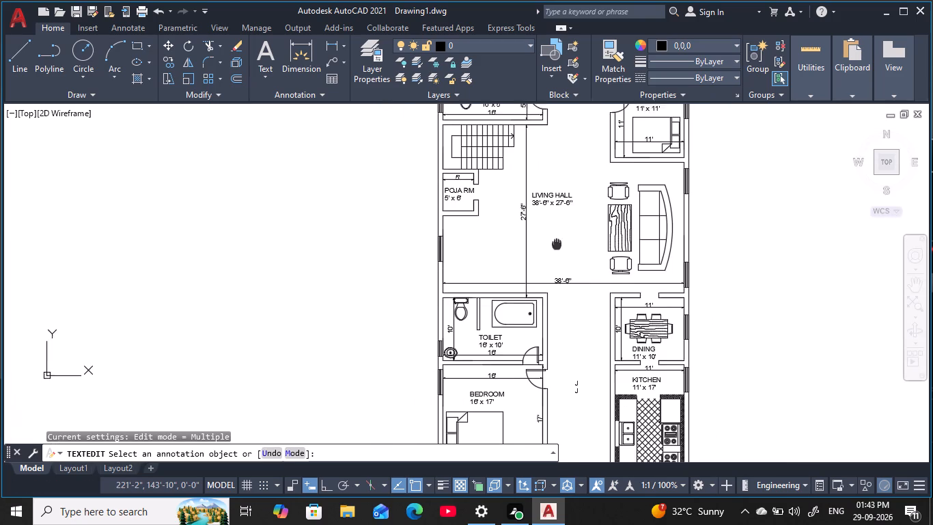
middle_click_drag(557, 243, 557, 242)
left_click_drag(579, 293, 576, 287)
key("Escape")
key("Escape")
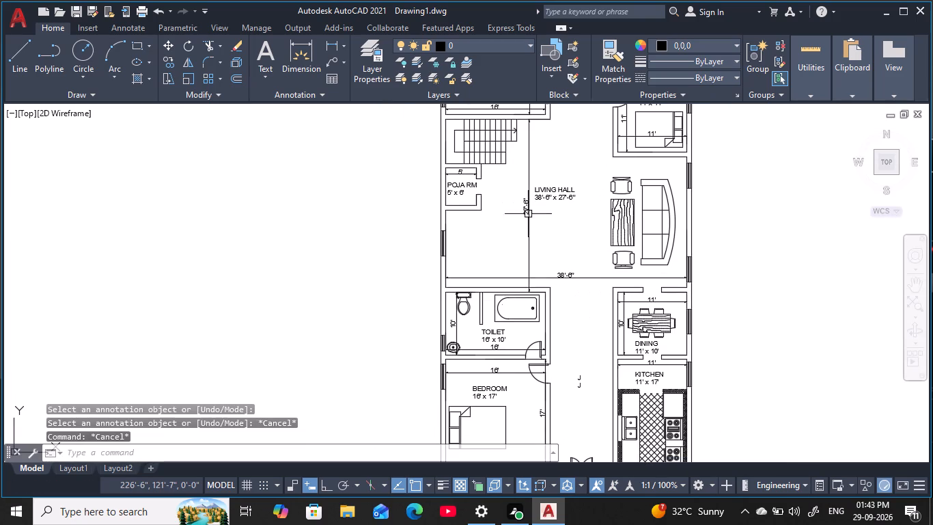
key("Escape")
middle_click_drag(557, 369, 520, 255)
key("Escape")
key("Escape")
key("Escape")
scroll(531, 304, "up", 1)
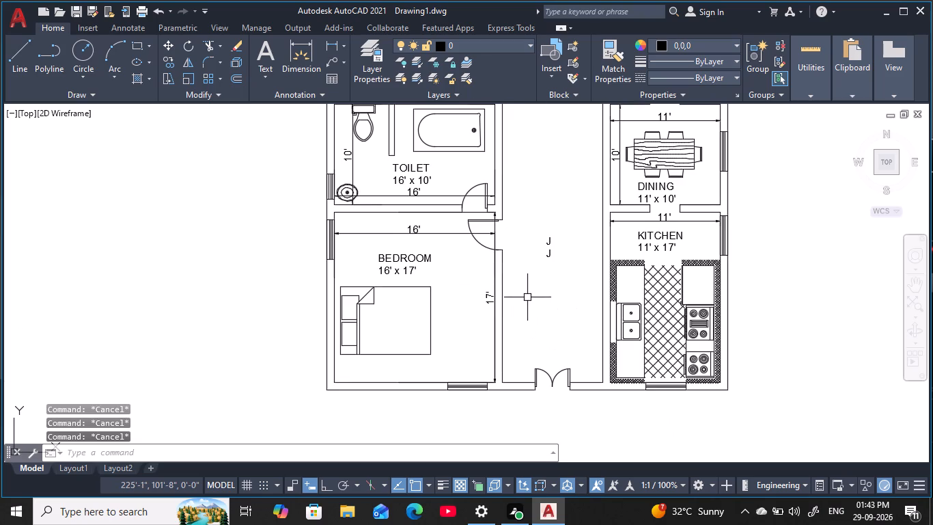
middle_click_drag(529, 288, 522, 340)
left_click(544, 311)
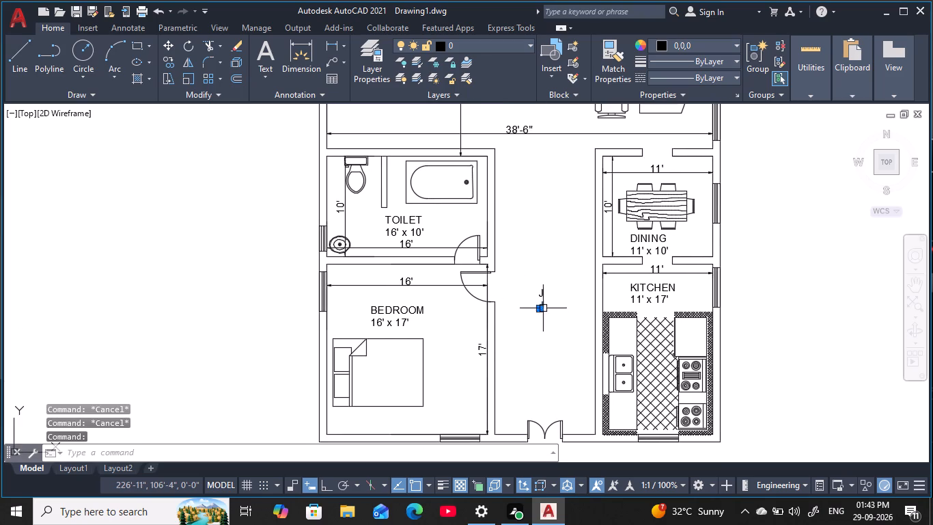
left_click(538, 279)
left_click(551, 325)
key("Escape")
key("Escape")
key("Escape")
key("Escape")
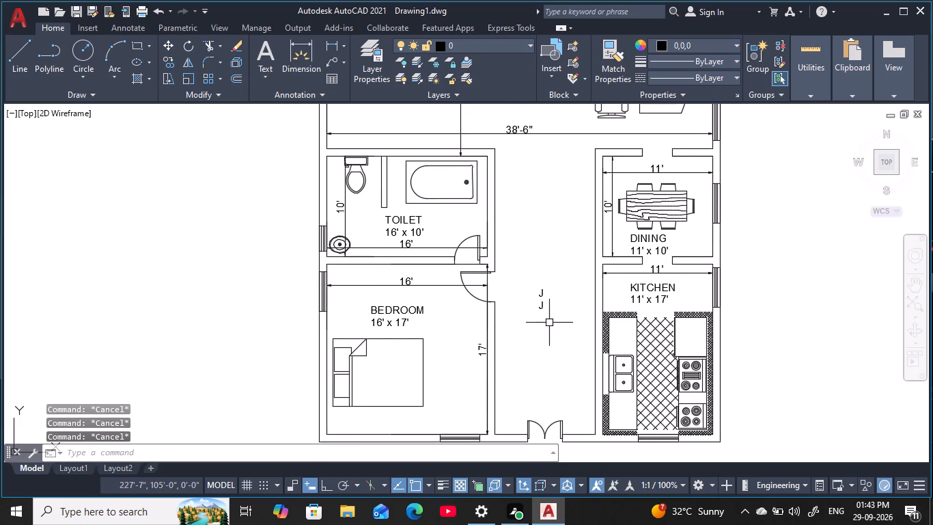
key("Escape")
left_click_drag(553, 331, 553, 323)
left_click(532, 259)
key("Delete")
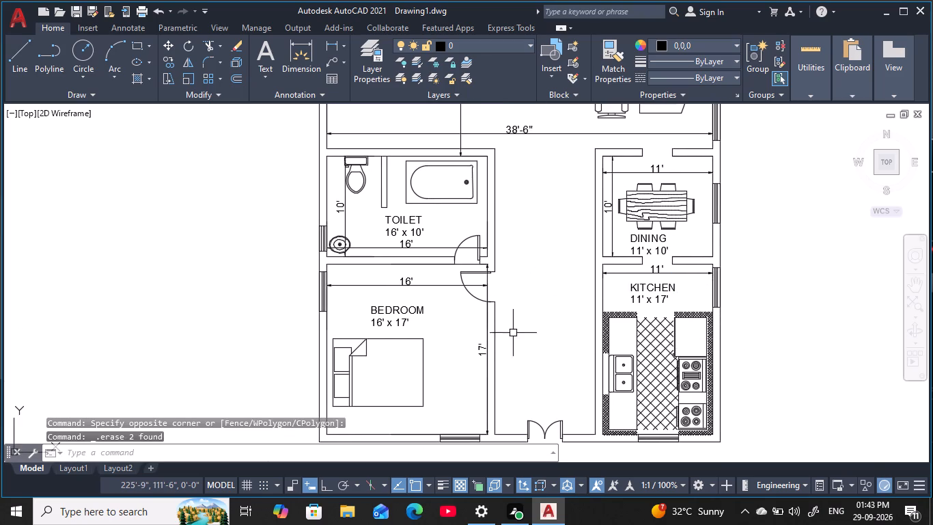
Delete the 16' and 17' dimensions in the 16' x 17' bedroom beside the entrance corridor.
left_click(428, 284)
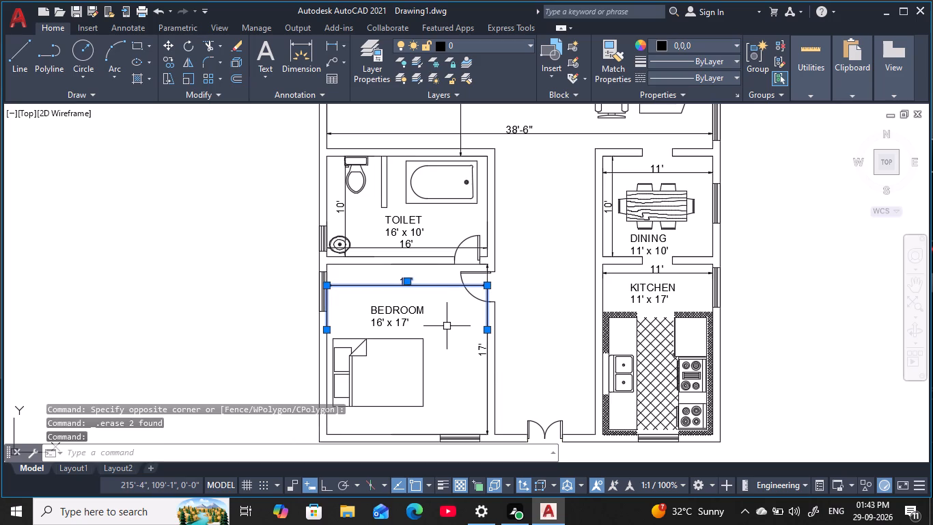
key("Delete")
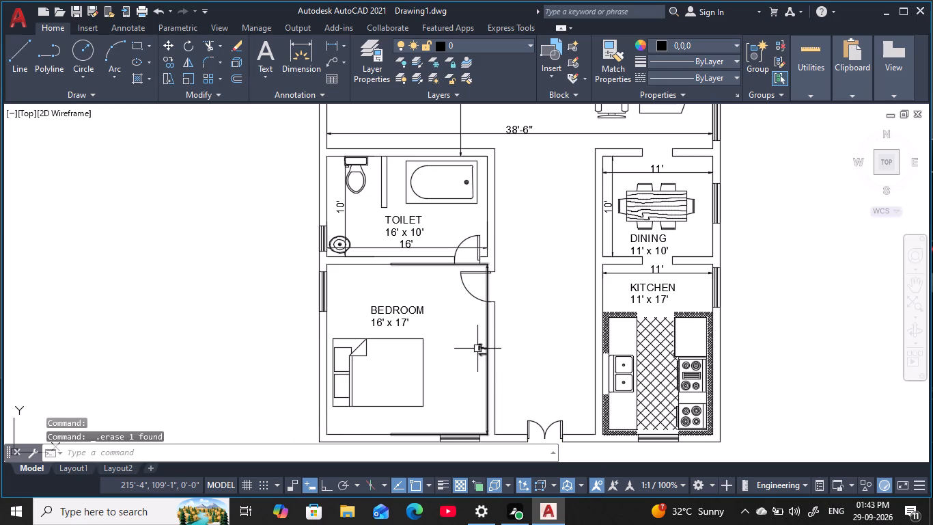
left_click(478, 349)
key("Delete")
Delete the 11' dimension in the kitchen and the 11' and 10' dimensions in the dining room.
left_click(618, 273)
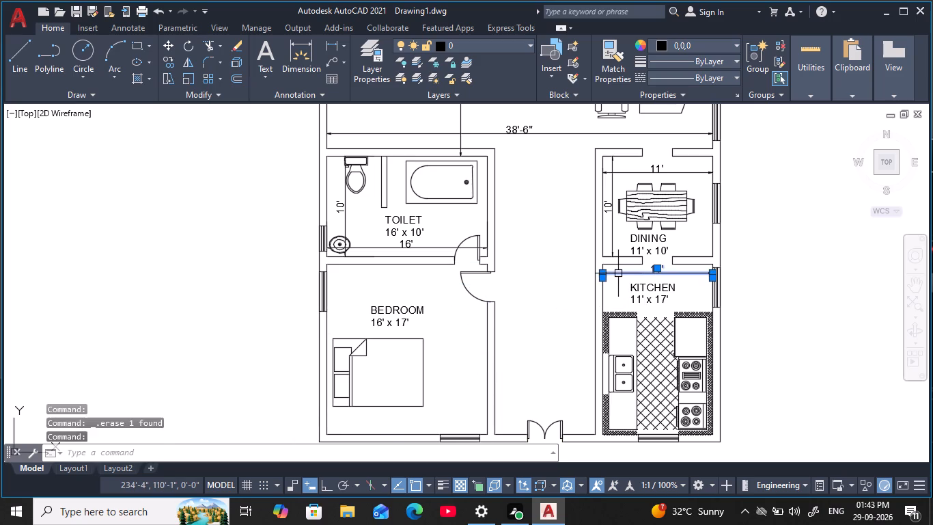
key("Delete")
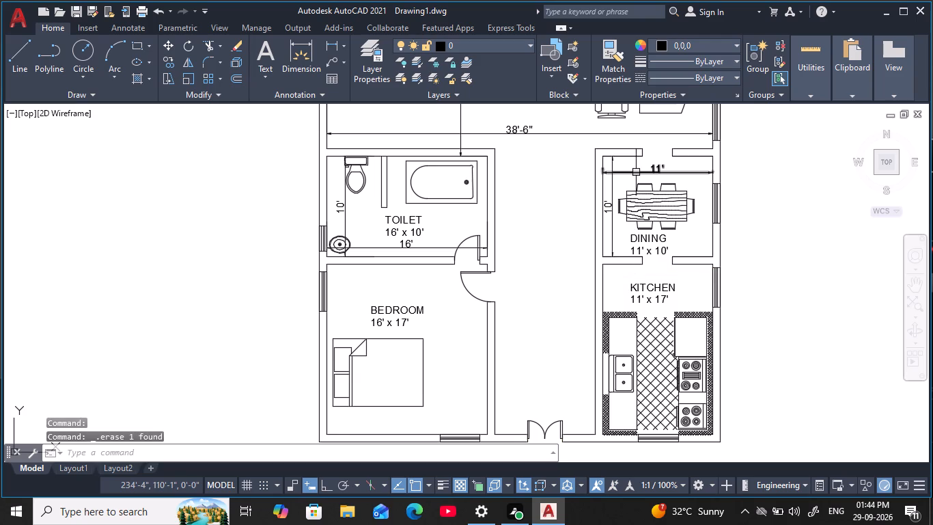
key("Delete")
left_click(634, 174)
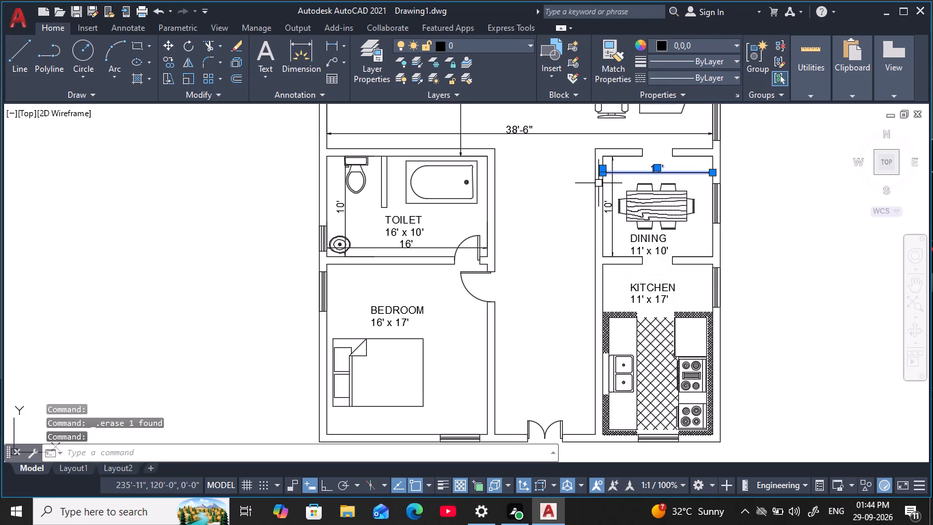
left_click(612, 197)
key("Delete")
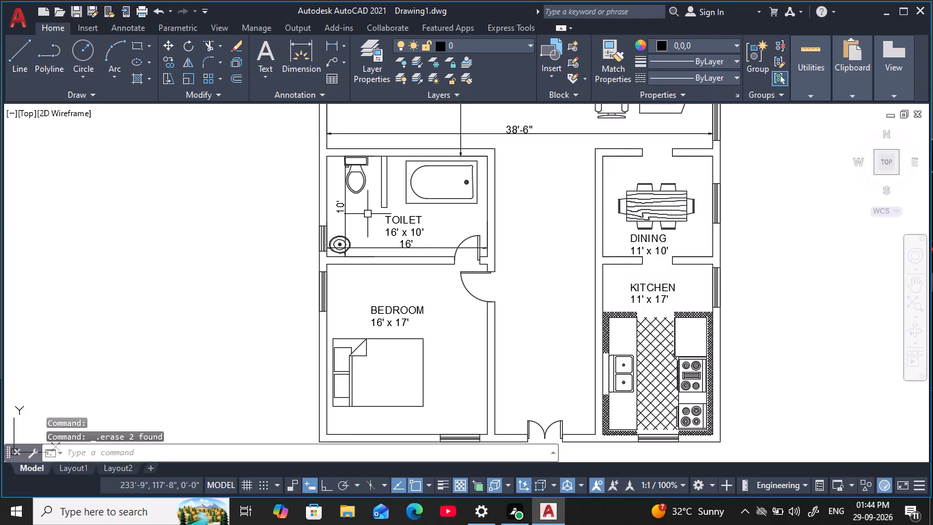
Delete the 10' and 16' dimensions in the 16' x 10' toilet.
left_click(346, 220)
key("Delete")
left_click(371, 249)
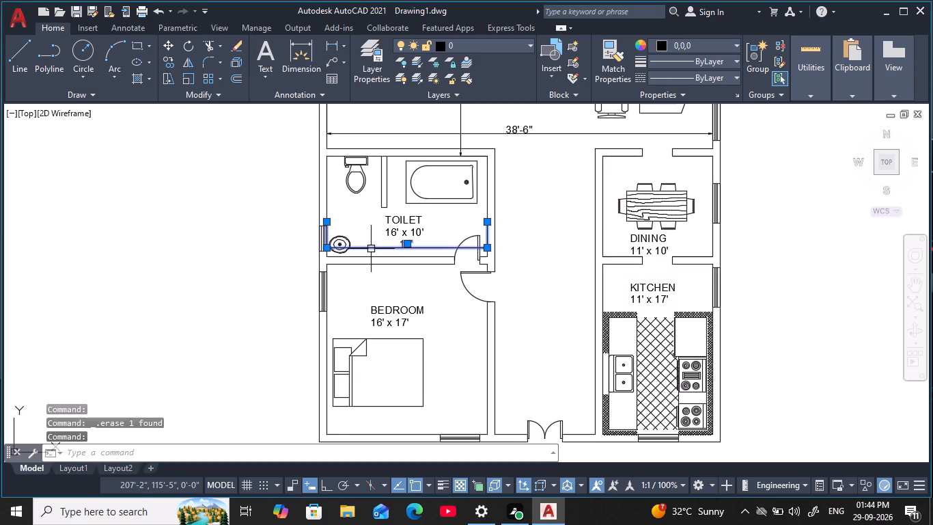
key("Delete")
Delete the 27'-6" and 38'-6" dimensions in the living hall.
middle_click_drag(385, 204, 365, 373)
left_click(440, 306)
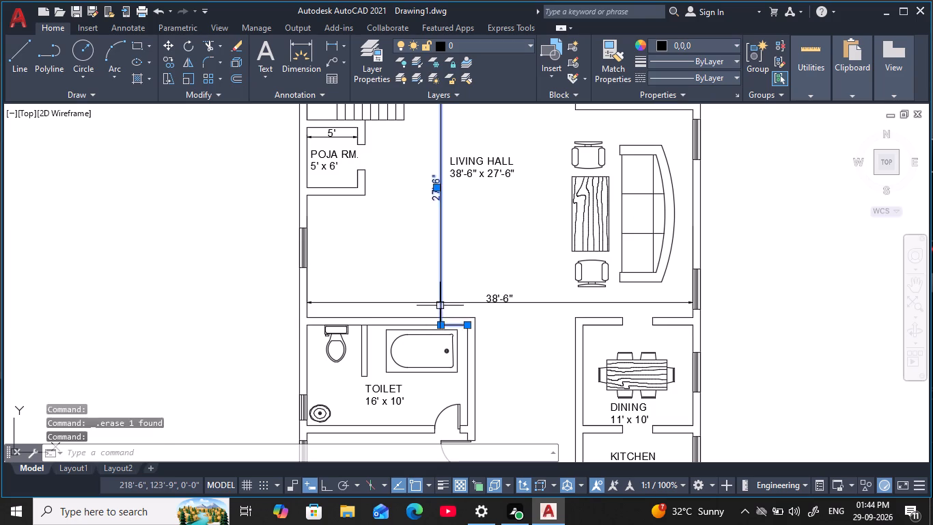
key("Delete")
left_click(439, 304)
key("Delete")
Delete both 11' dimensions in the 11' x 11' bedroom.
middle_click_drag(448, 241, 417, 435)
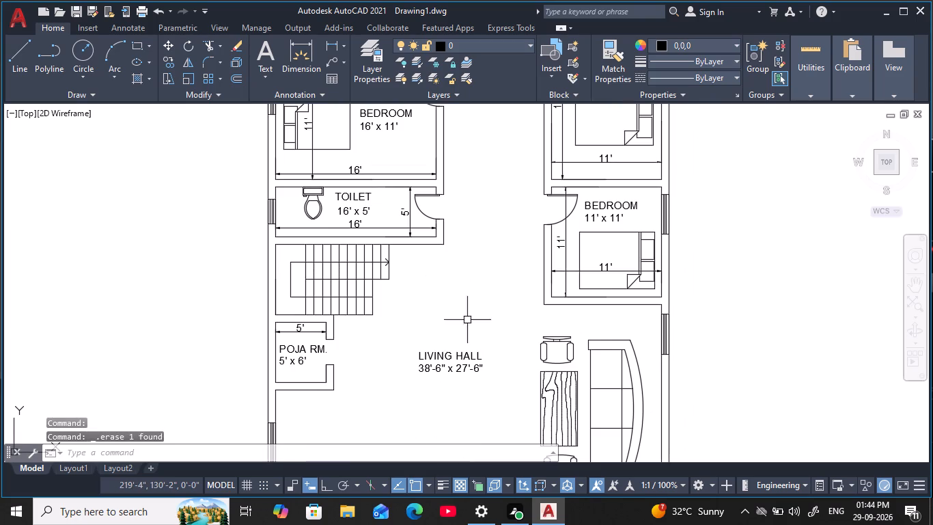
left_click(572, 273)
key("Delete")
left_click(563, 257)
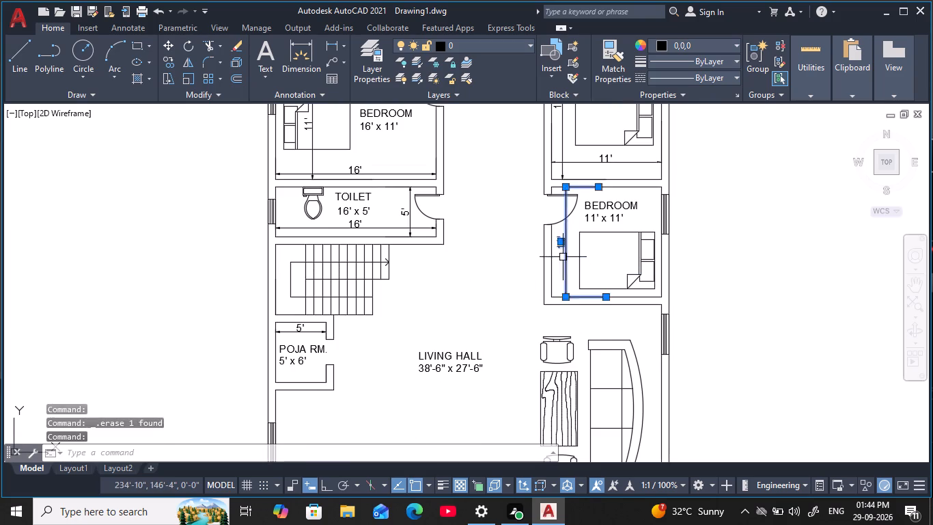
key("Delete")
Delete the 5' dimension in the POJA RM. and the 16' and 5' dimensions in the toilet above the staircase.
left_click(306, 334)
key("Delete")
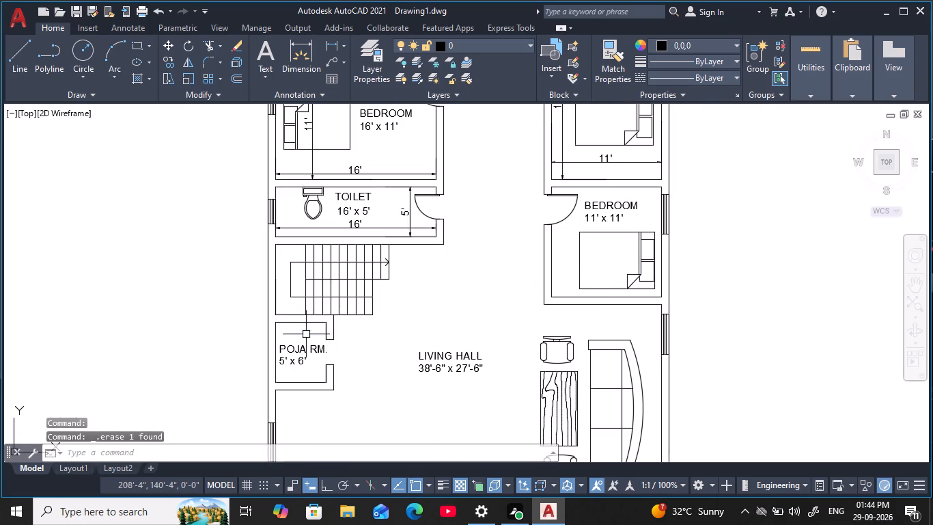
left_click(359, 227)
key("Delete")
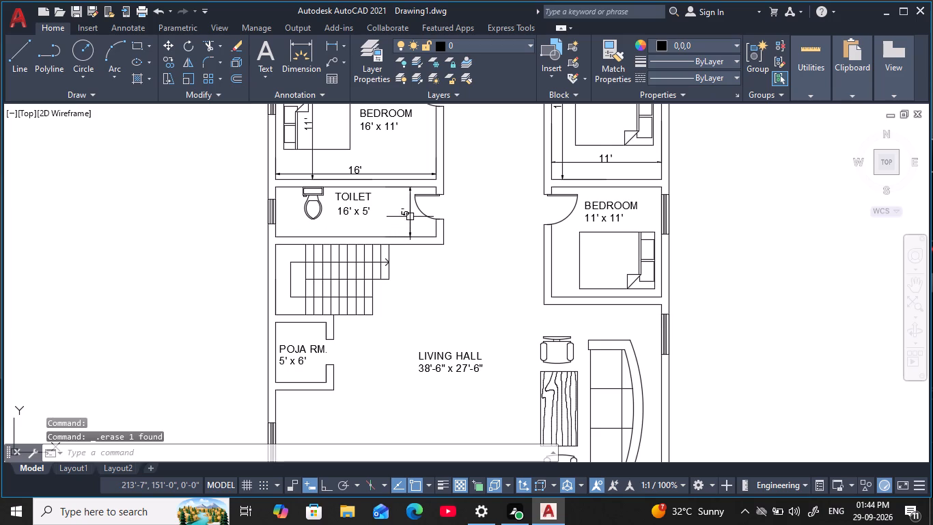
left_click(410, 217)
key("Delete")
Delete the 11' and 16'-9" dimensions in the 11' x 16'-9" bedroom.
middle_click_drag(498, 217, 457, 358)
scroll(501, 311, "up", 2)
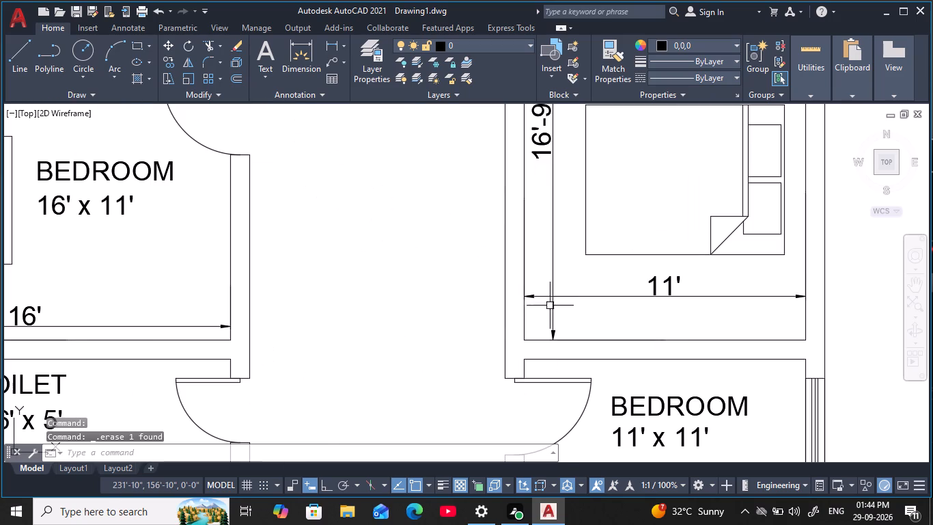
left_click(553, 295)
key("Delete")
left_click(553, 296)
key("Delete")
Delete the 11' and 16' dimensions in the 16' x 11' bedroom.
scroll(442, 315, "down", 2)
middle_click_drag(428, 320, 428, 320)
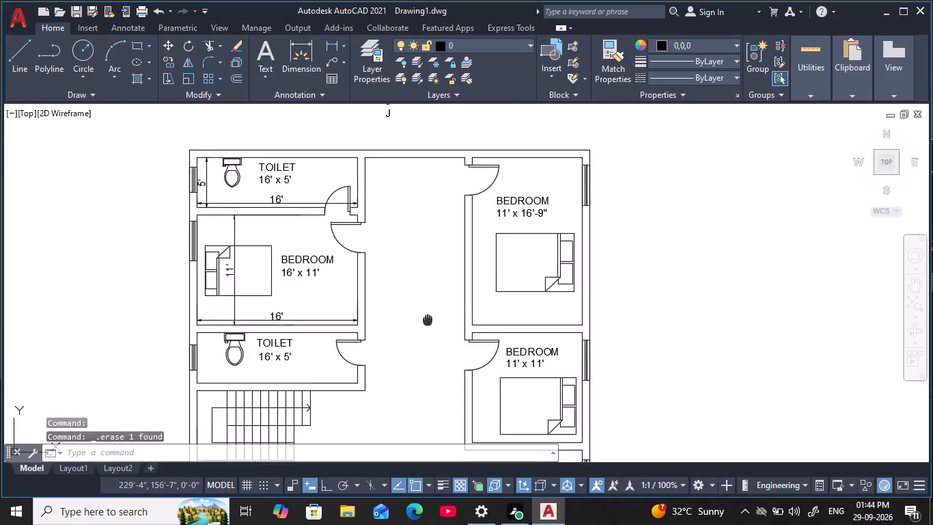
middle_click_drag(428, 320, 518, 340)
scroll(361, 293, "up", 3)
middle_click_drag(318, 208, 374, 367)
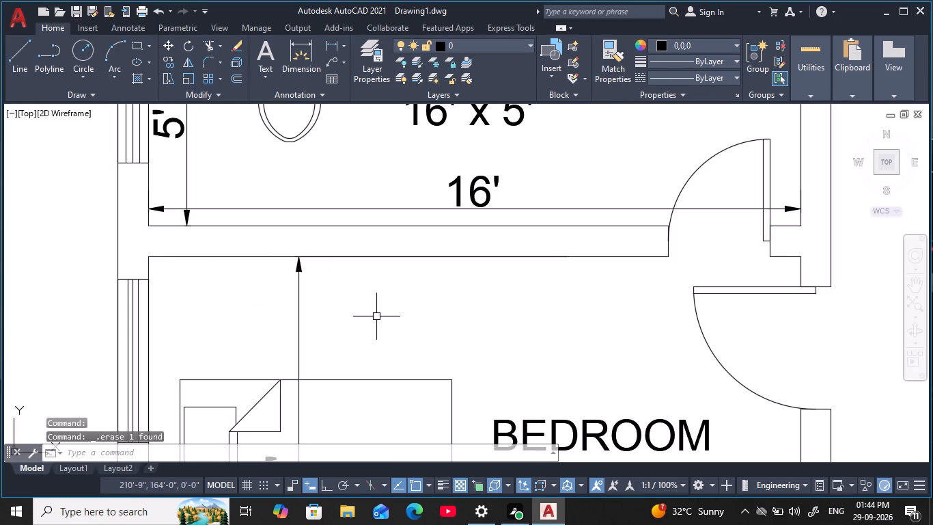
scroll(365, 323, "down", 2)
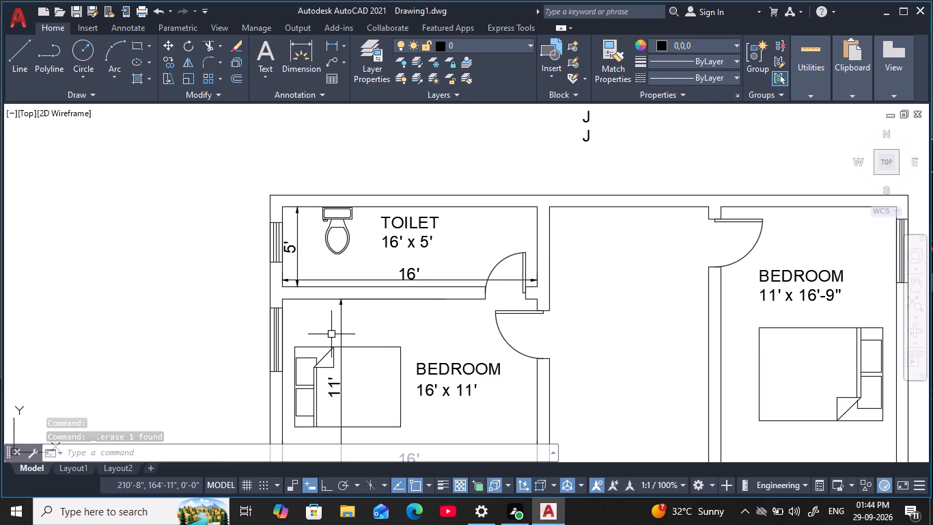
left_click(339, 332)
key("Delete")
middle_click_drag(387, 348, 414, 271)
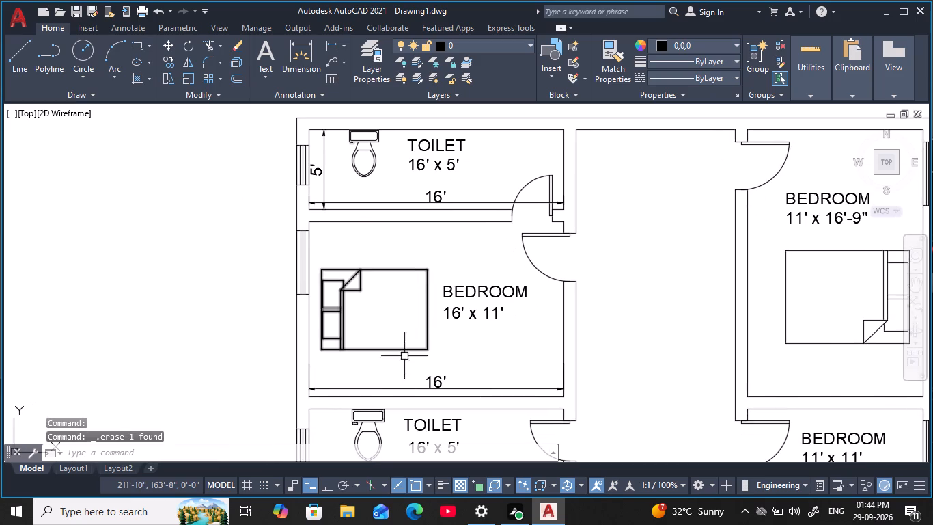
left_click(407, 390)
key("Delete")
Delete the 16' and 5' dimensions in the 16' x 5' toilet at the top corner of the plan.
middle_click_drag(430, 245, 428, 326)
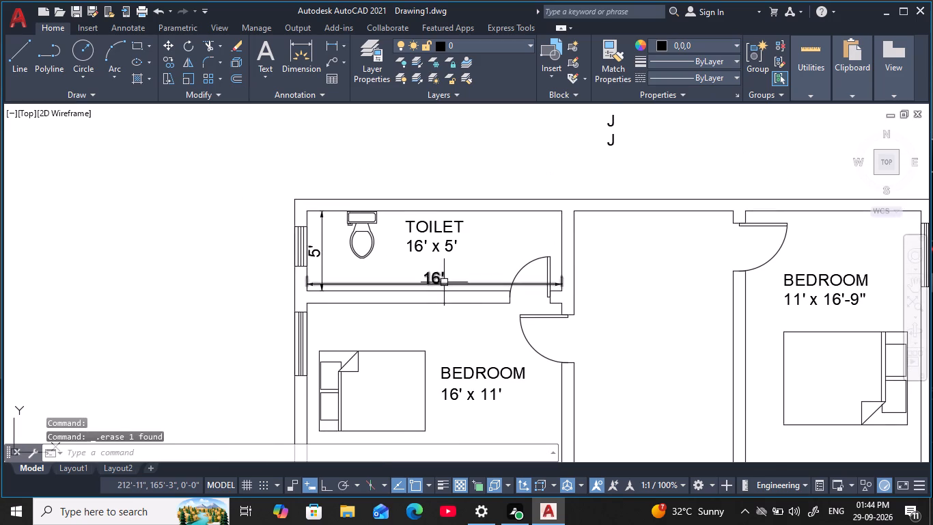
left_click(444, 282)
key("Delete")
left_click(322, 275)
key("Delete")
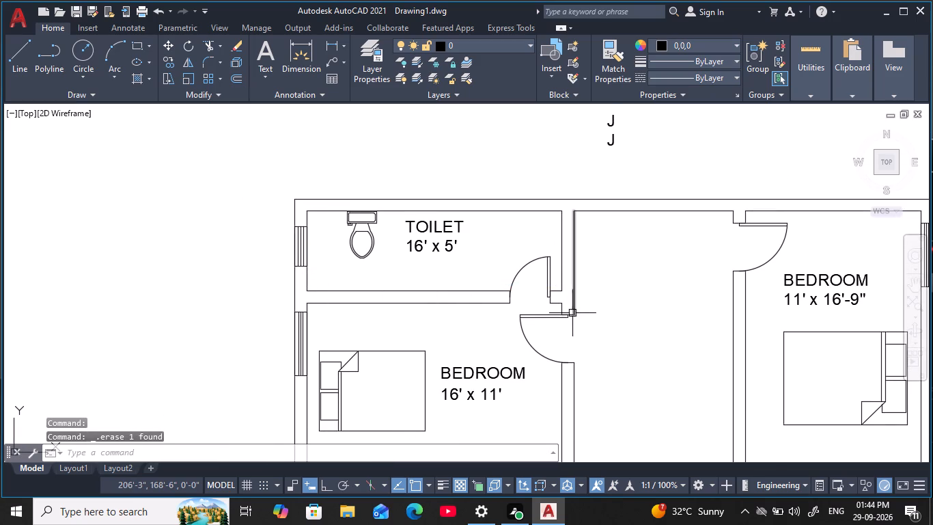
Look over the whole floor plan from the upper bedrooms to the entrance for leftover dimensions and placeholders.
scroll(580, 318, "down", 2)
middle_click_drag(604, 336, 469, 230)
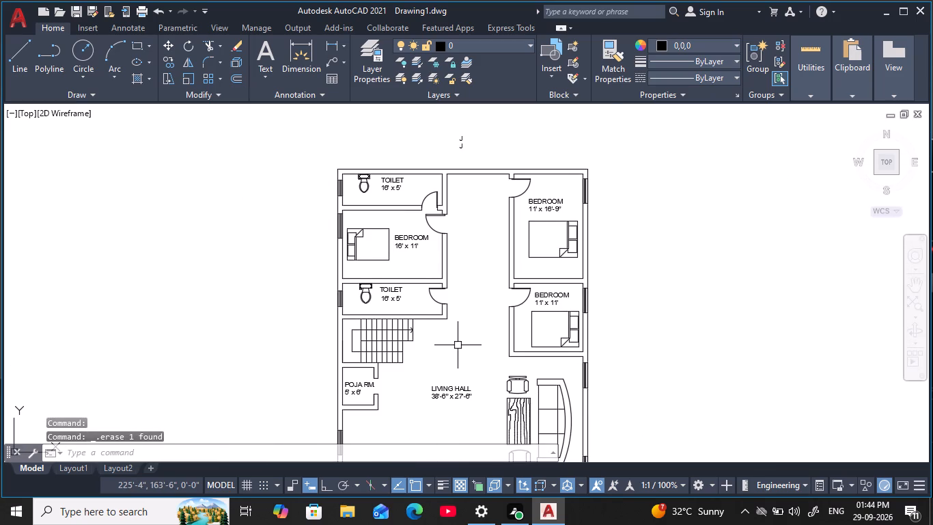
middle_click_drag(463, 345, 469, 310)
scroll(520, 257, "up", 4)
scroll(509, 266, "down", 4)
middle_click_drag(425, 324, 462, 243)
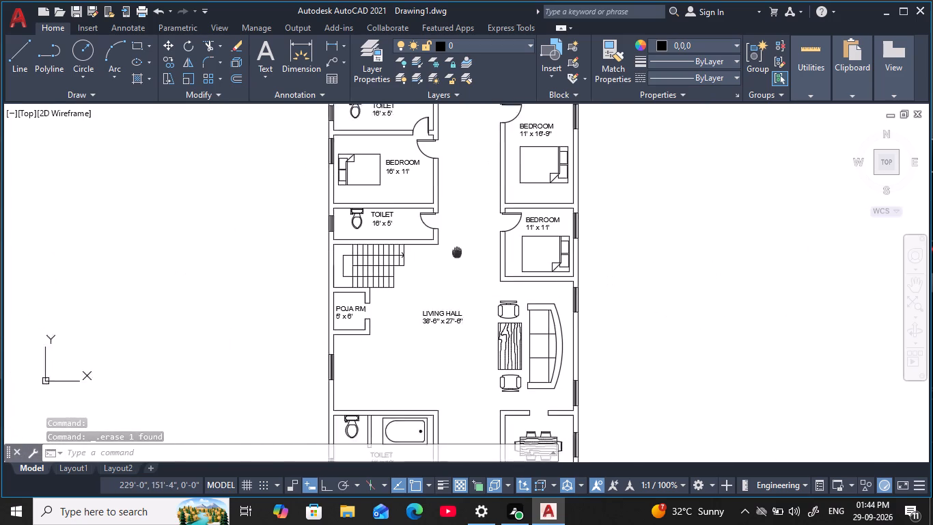
middle_click_drag(462, 243, 473, 223)
middle_click_drag(482, 356, 487, 252)
middle_click_drag(490, 380, 483, 340)
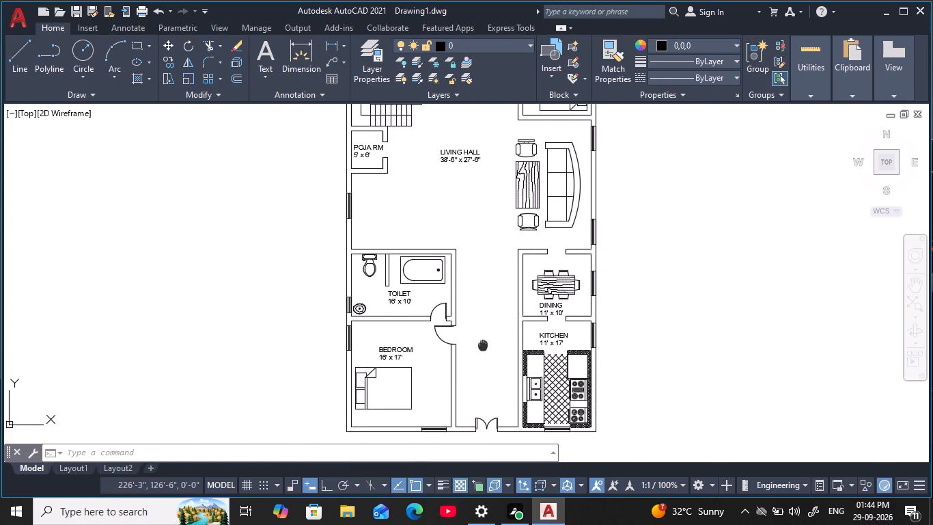
middle_click_drag(483, 340, 478, 287)
middle_click_drag(469, 304, 484, 353)
middle_click_drag(482, 281, 483, 286)
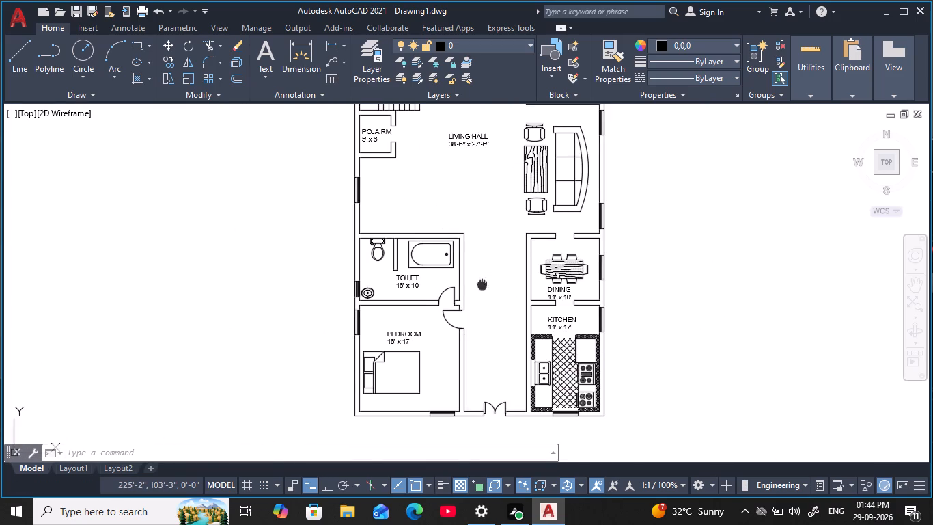
middle_click_drag(483, 286, 490, 368)
middle_click_drag(464, 280, 471, 379)
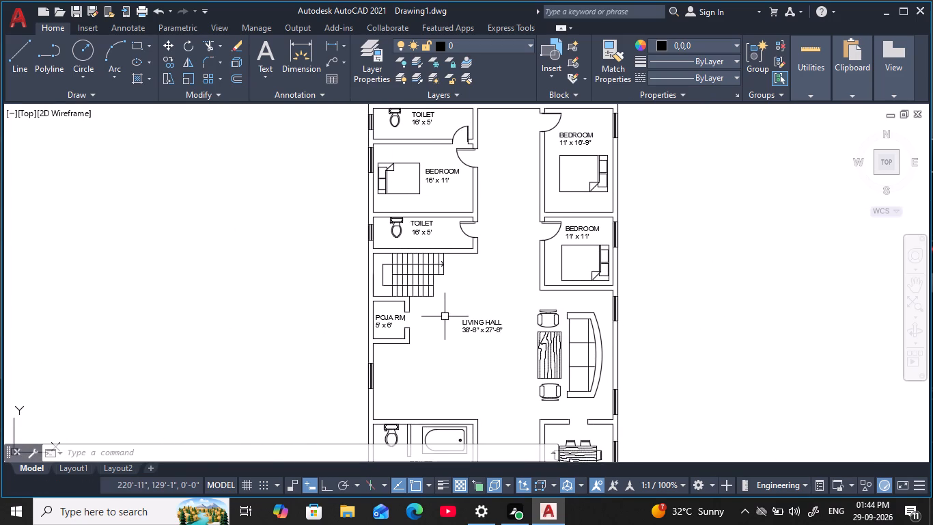
middle_click_drag(486, 295, 493, 321)
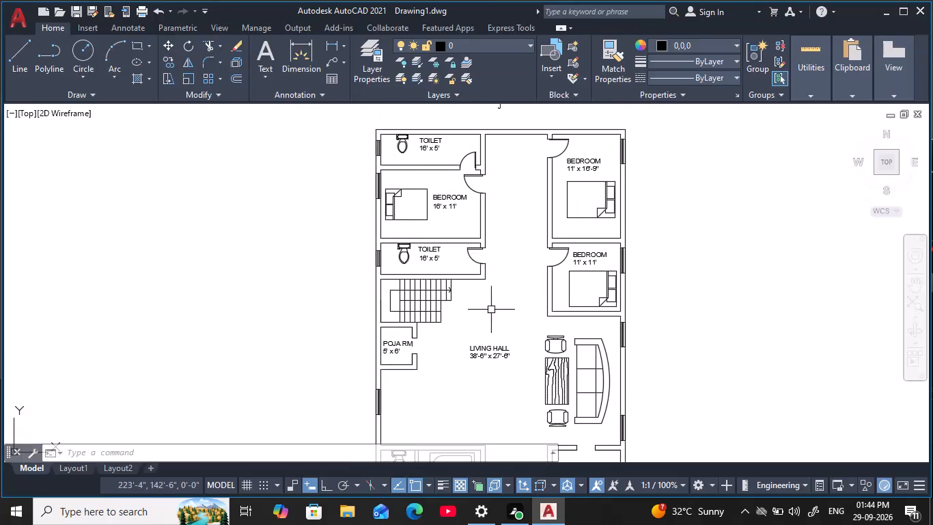
scroll(505, 288, "up", 1)
scroll(510, 280, "down", 1)
middle_click_drag(510, 280, 527, 352)
scroll(529, 265, "up", 1)
key("Escape")
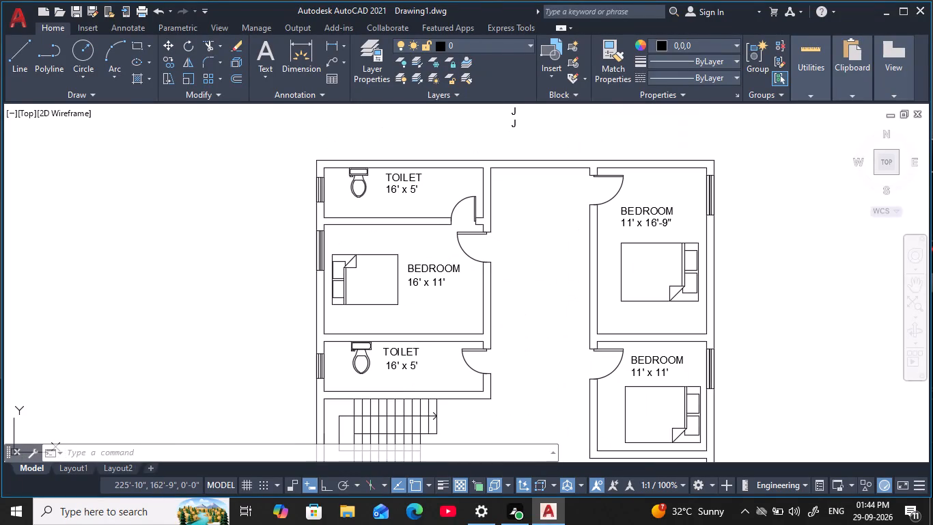
key("Escape")
key("Escape")
key("Escape")
key("Escape")
key("Escape")
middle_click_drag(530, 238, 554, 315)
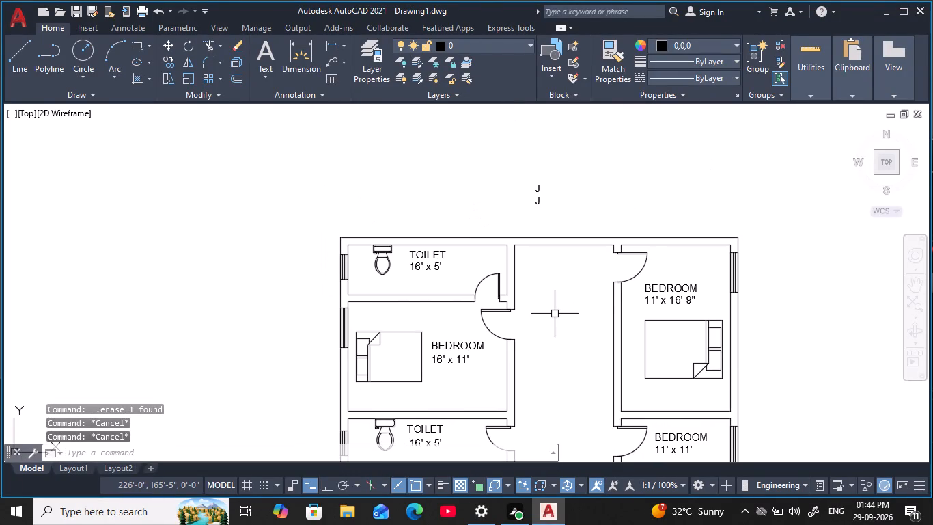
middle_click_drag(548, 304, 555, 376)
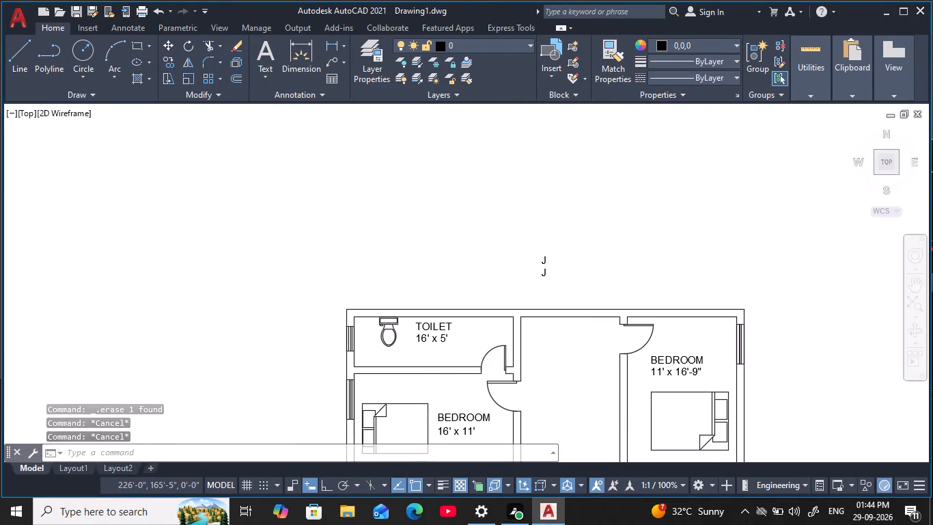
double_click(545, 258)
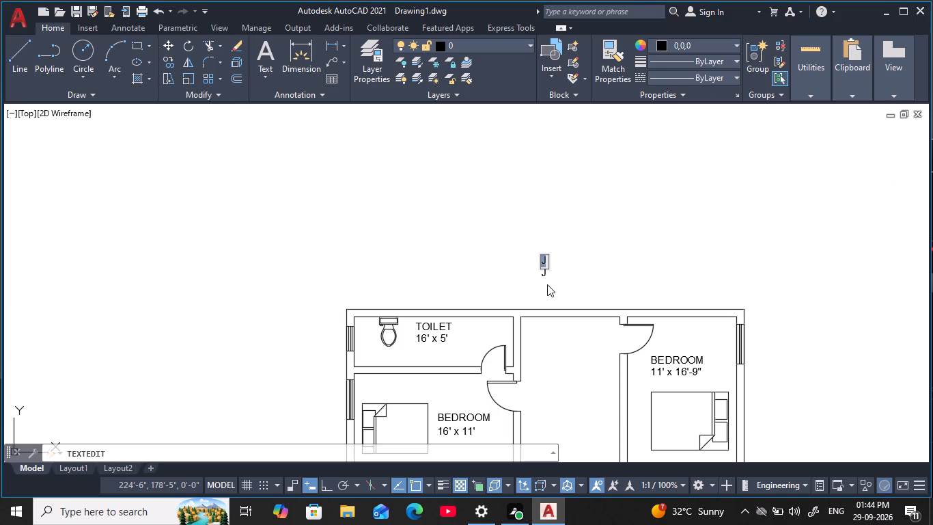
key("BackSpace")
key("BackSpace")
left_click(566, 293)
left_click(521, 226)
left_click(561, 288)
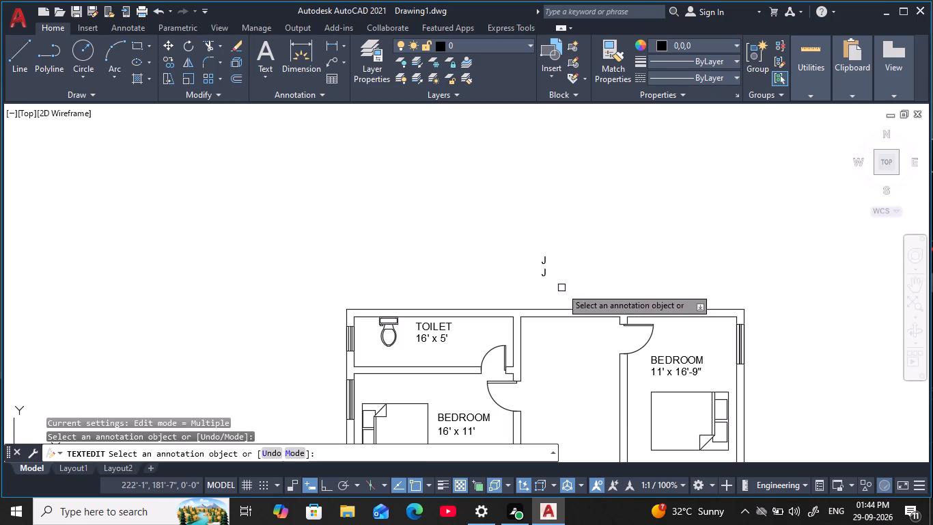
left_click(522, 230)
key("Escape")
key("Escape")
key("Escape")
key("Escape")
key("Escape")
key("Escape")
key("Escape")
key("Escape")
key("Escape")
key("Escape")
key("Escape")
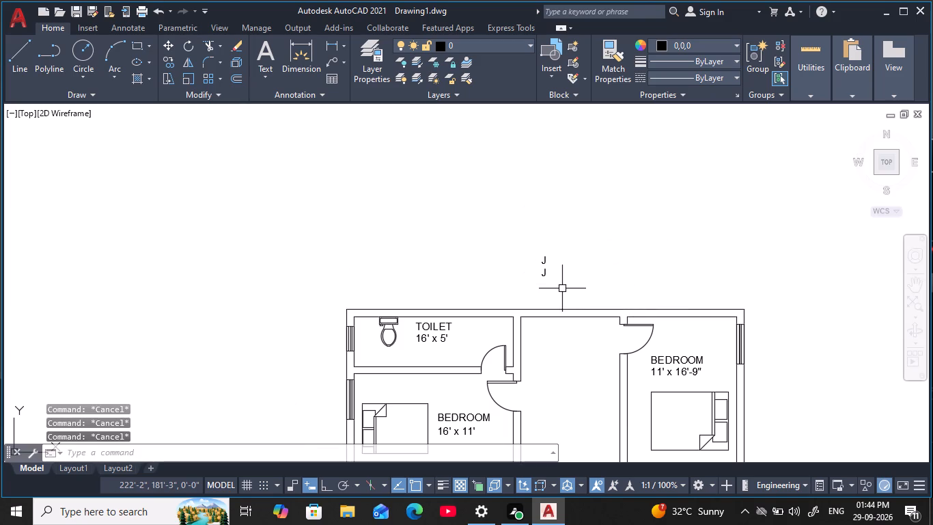
Delete the leftover pair of J placeholders above the plan's top outer wall.
left_click_drag(563, 288, 559, 279)
left_click(521, 234)
key("Delete")
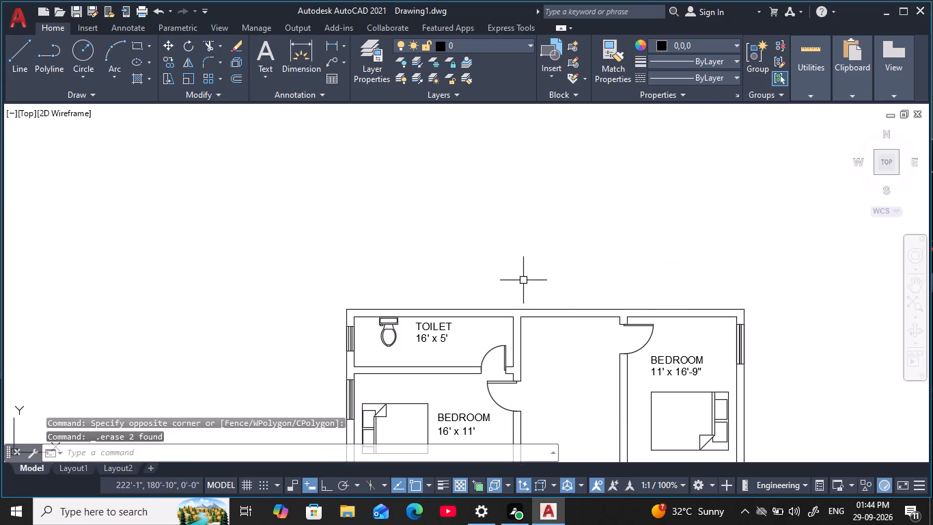
Add a horizontal linear dimension across the building's full outer width, placed just above the top wall.
middle_click_drag(523, 276, 509, 202)
key("Escape")
key("Escape")
key("Escape")
key("Escape")
key("Escape")
key("Escape")
key("Escape")
key("Escape")
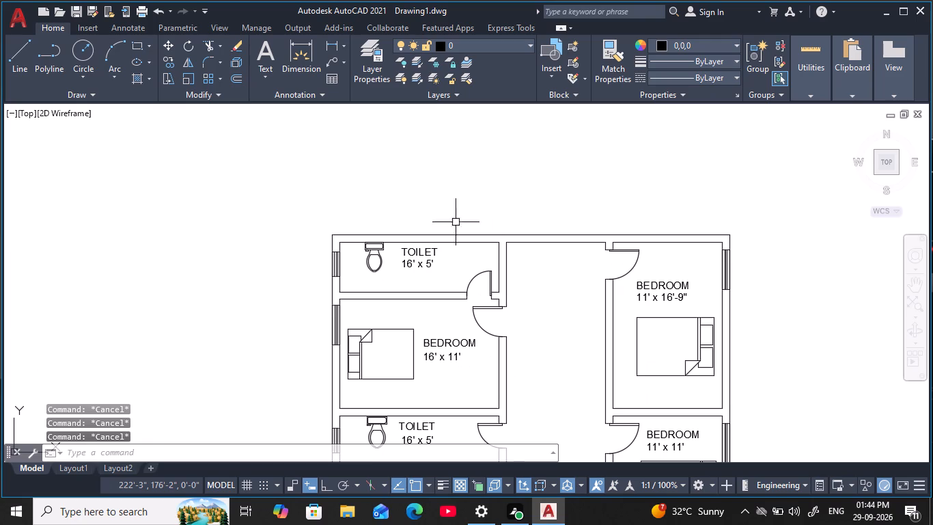
type("DLI")
key("space")
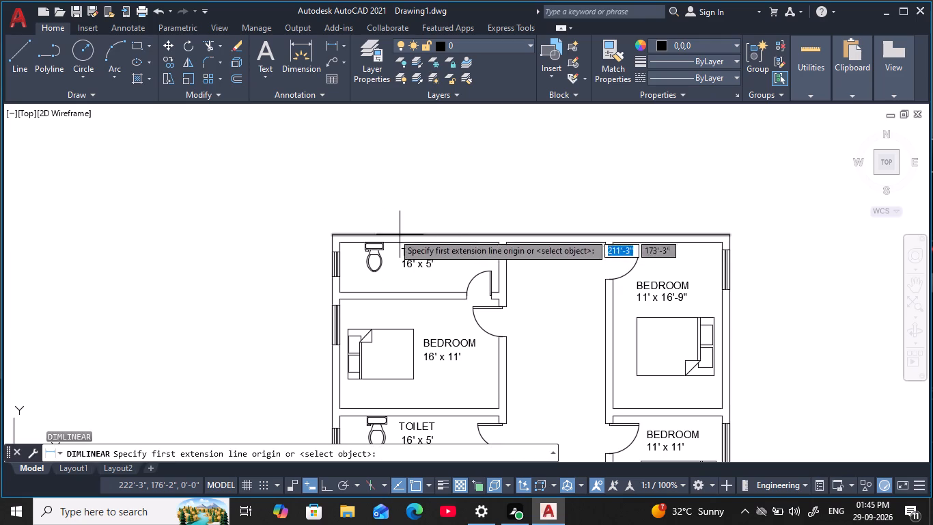
scroll(347, 232, "up", 3)
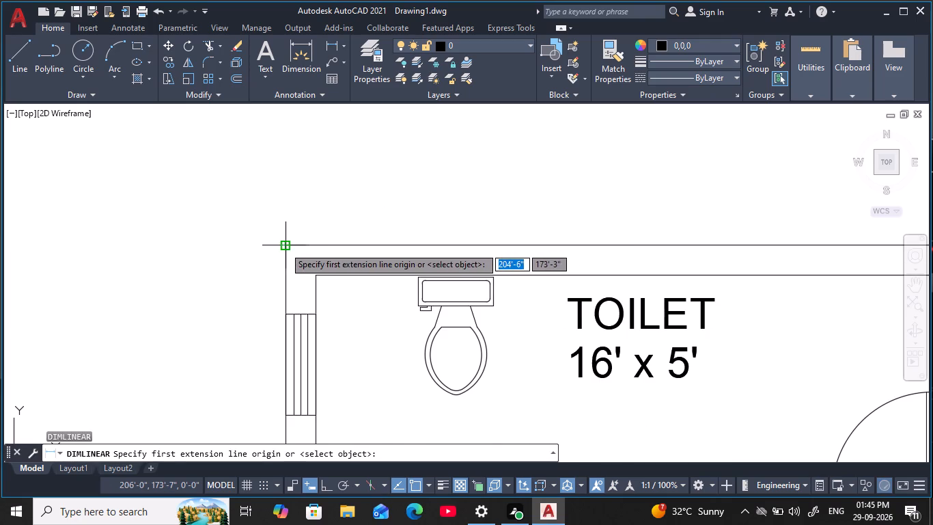
left_click(284, 247)
middle_click_drag(614, 174, 252, 239)
middle_click_drag(725, 288, 363, 271)
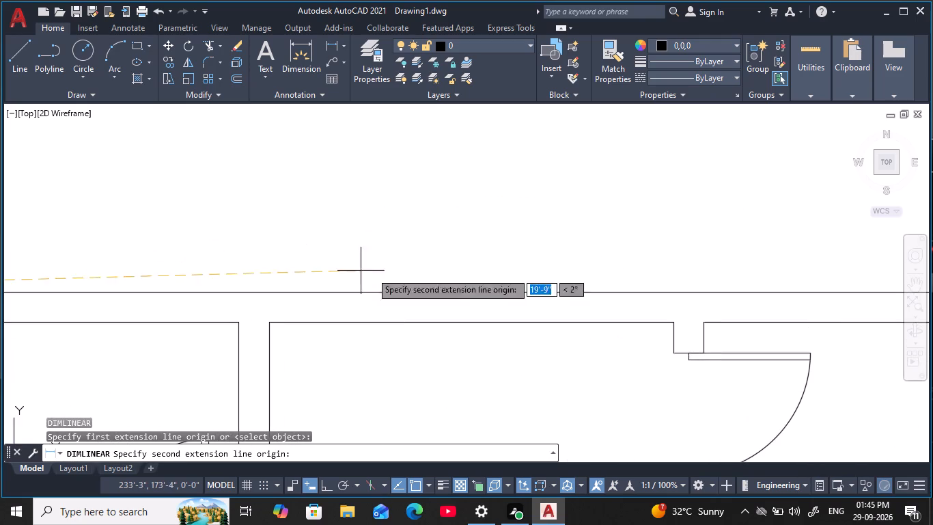
scroll(854, 286, "down", 1)
middle_click_drag(853, 286, 408, 284)
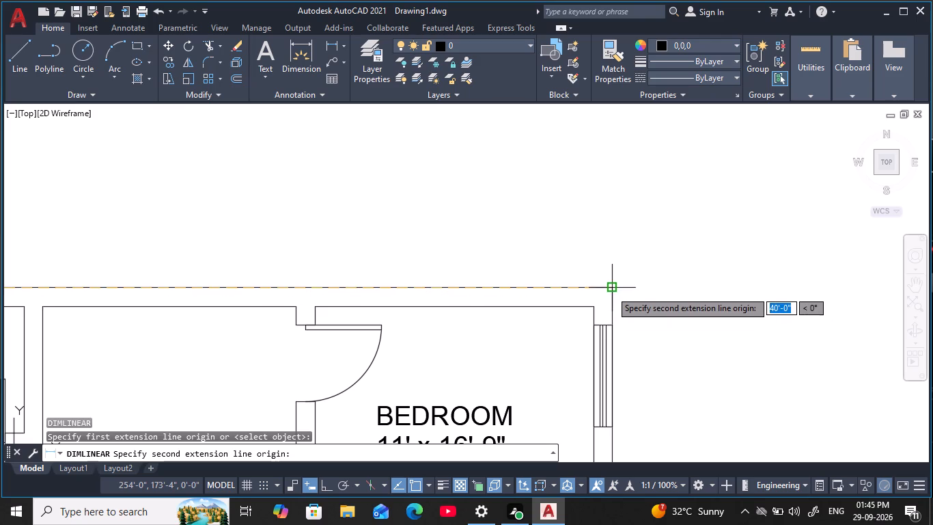
left_click(611, 291)
middle_click_drag(551, 215, 865, 199)
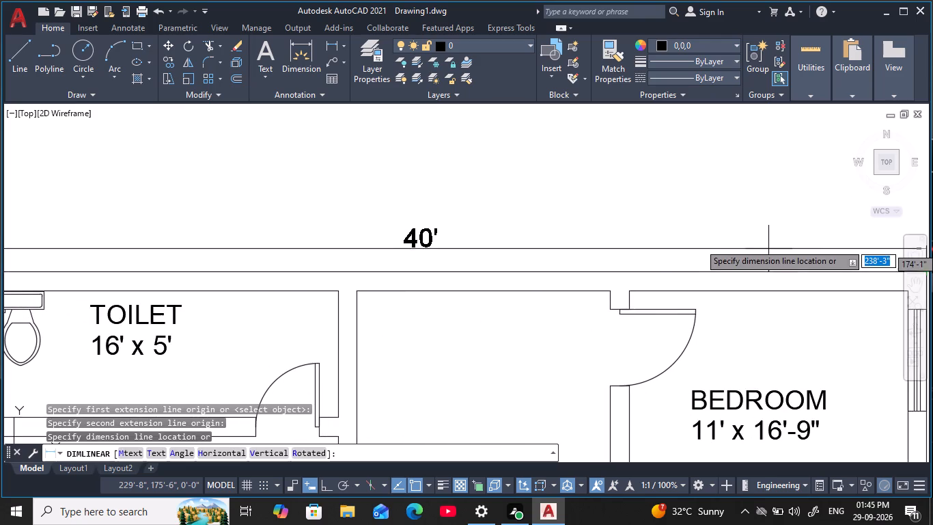
left_click(773, 217)
scroll(665, 218, "down", 4)
middle_click(632, 218)
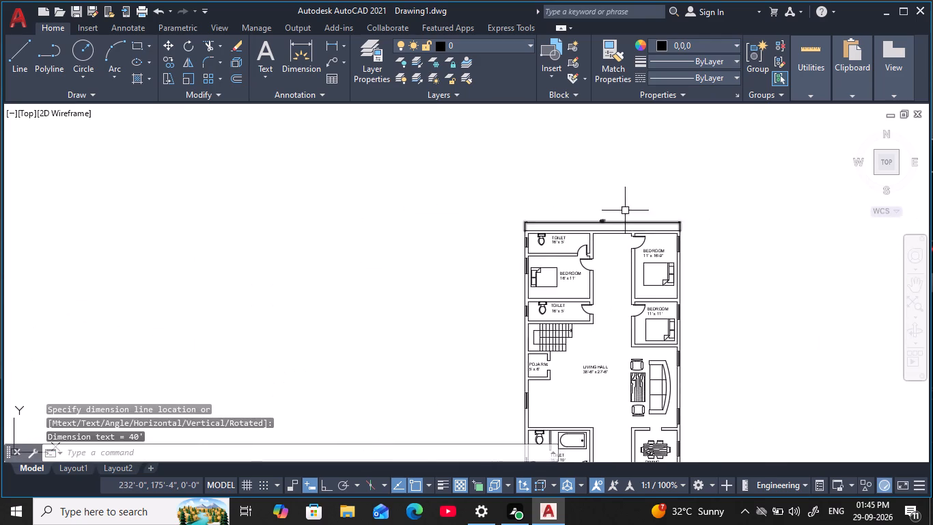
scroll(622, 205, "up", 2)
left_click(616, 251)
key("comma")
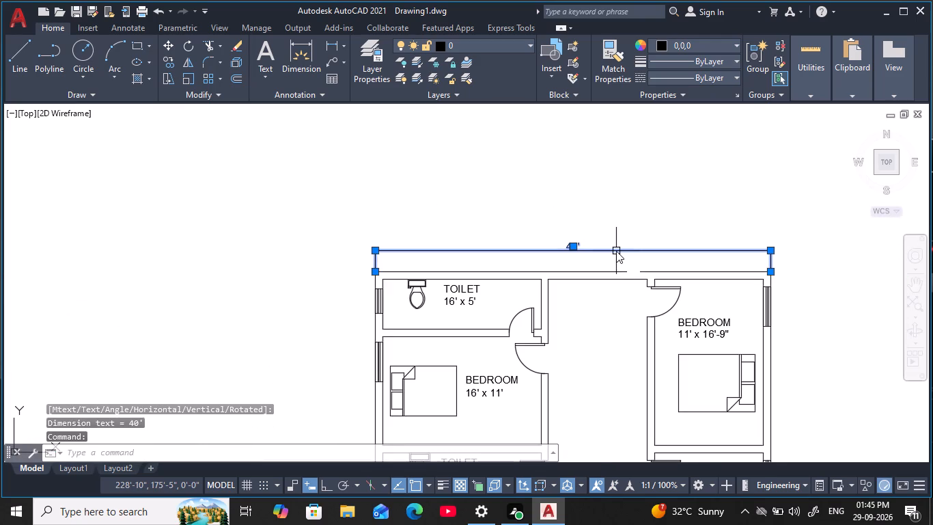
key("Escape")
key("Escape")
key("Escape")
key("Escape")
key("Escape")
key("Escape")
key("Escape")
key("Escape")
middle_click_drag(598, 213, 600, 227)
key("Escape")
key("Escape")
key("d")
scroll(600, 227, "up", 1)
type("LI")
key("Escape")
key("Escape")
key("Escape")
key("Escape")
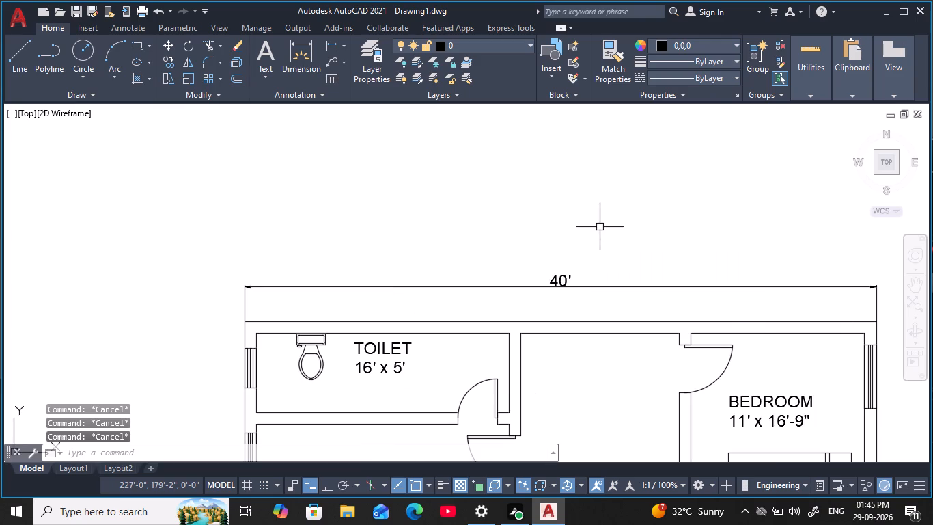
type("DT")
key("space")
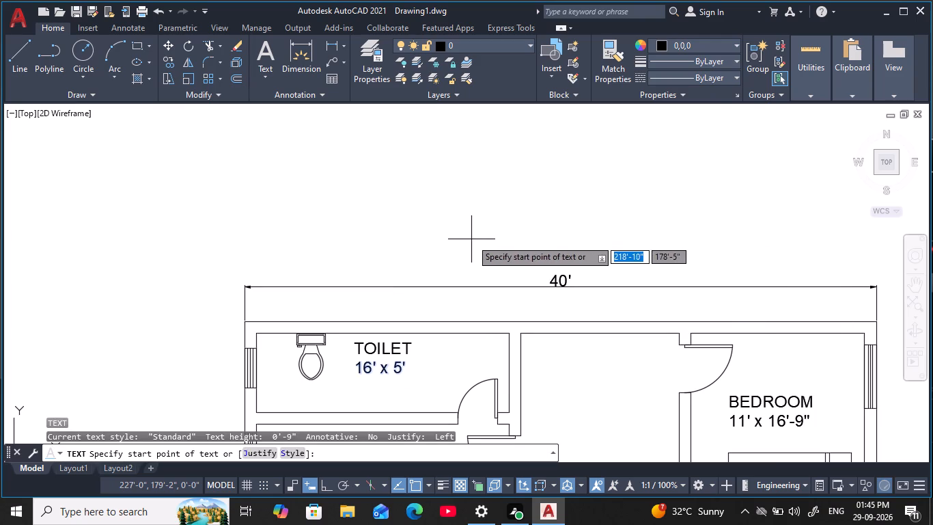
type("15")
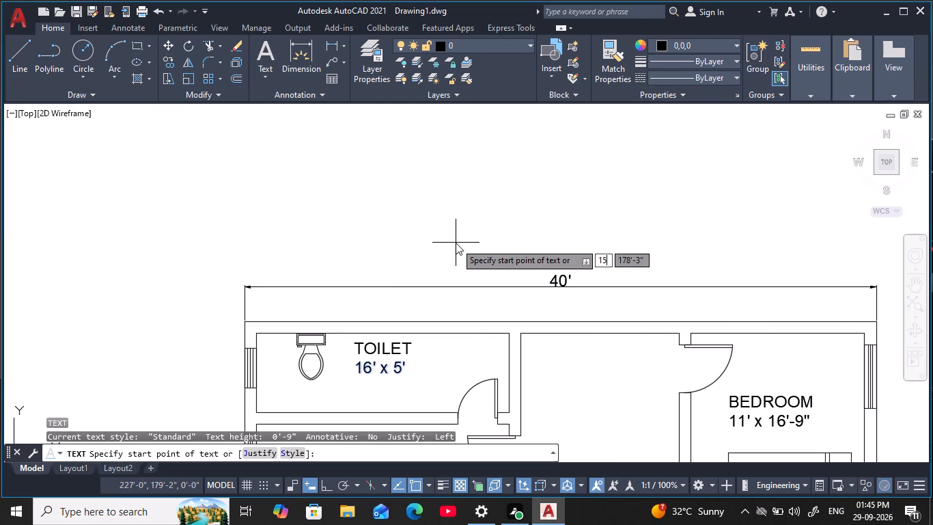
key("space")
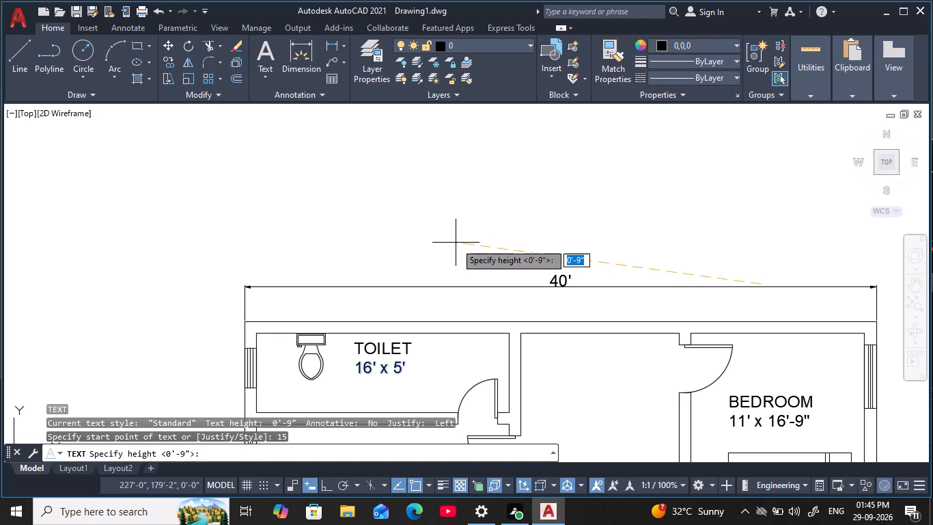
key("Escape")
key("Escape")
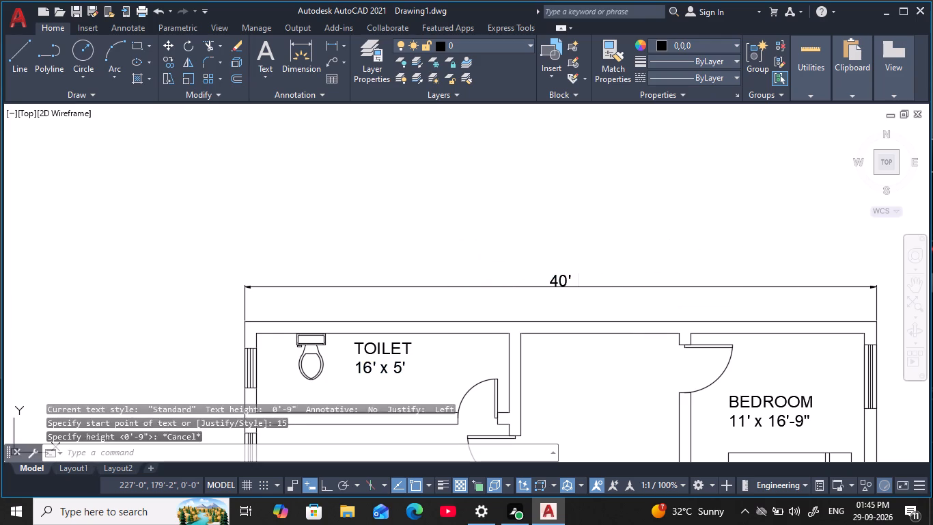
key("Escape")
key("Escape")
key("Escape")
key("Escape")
Add the single-line text title SOUTH FACING HOUSE, 15 inches high and horizontal, above the overall width dimension over the plan.
type("DT")
key("space")
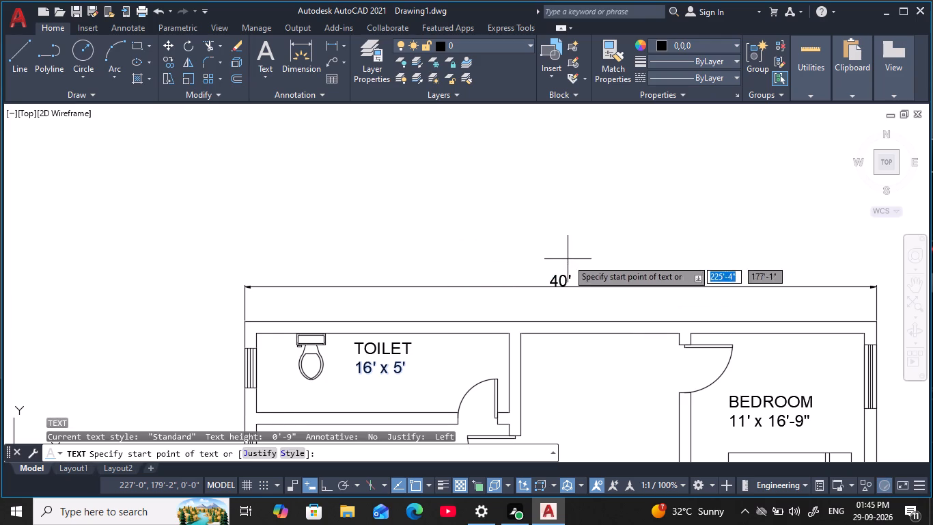
left_click(344, 252)
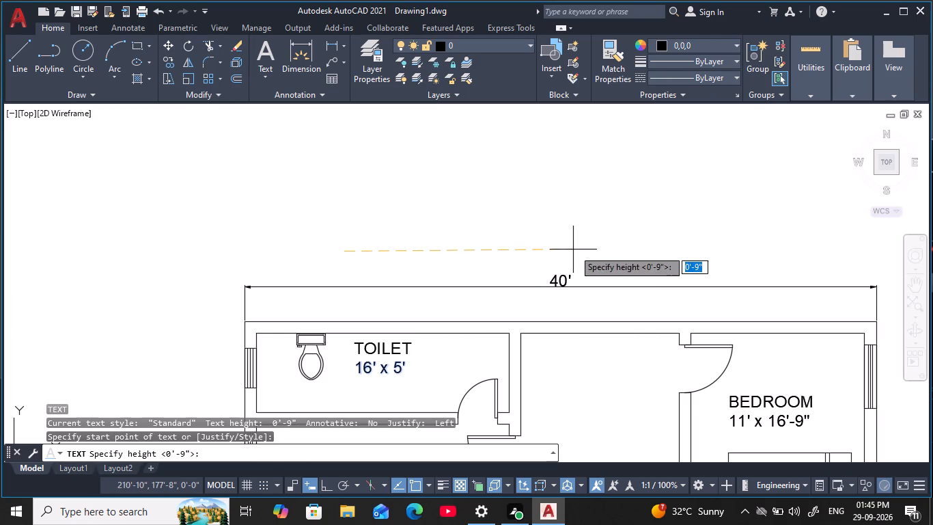
key("F8")
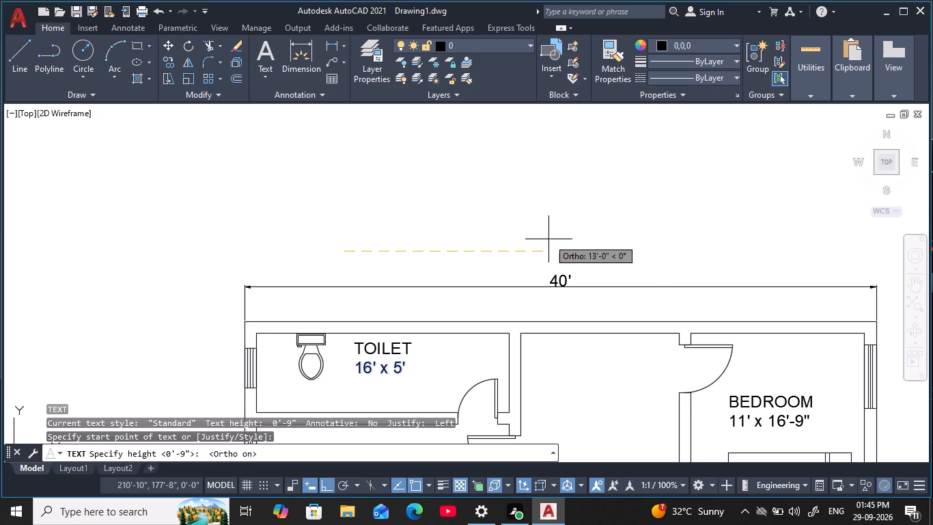
type("15")
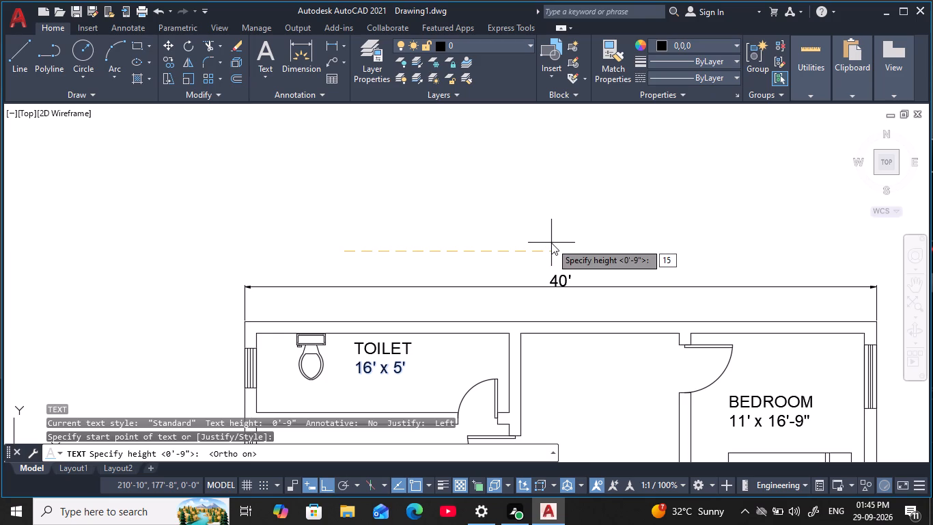
key("space")
left_click(545, 250)
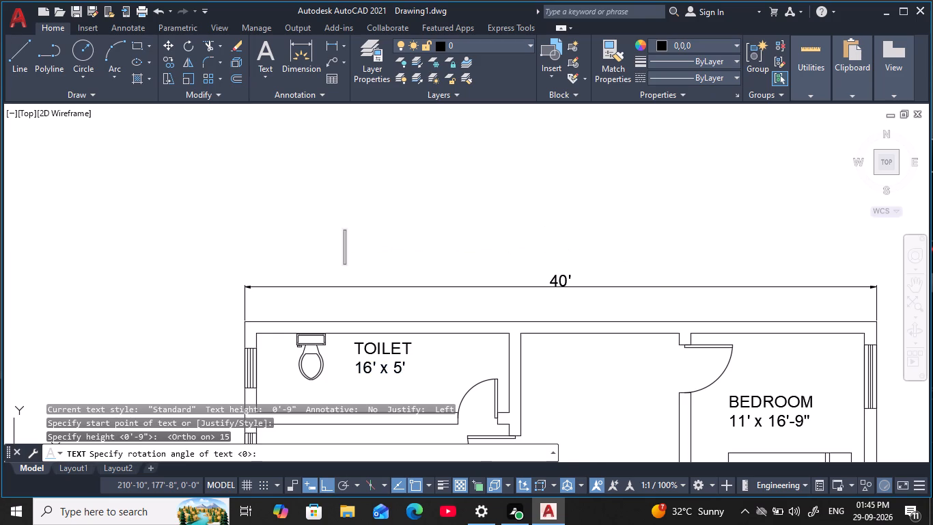
key("s")
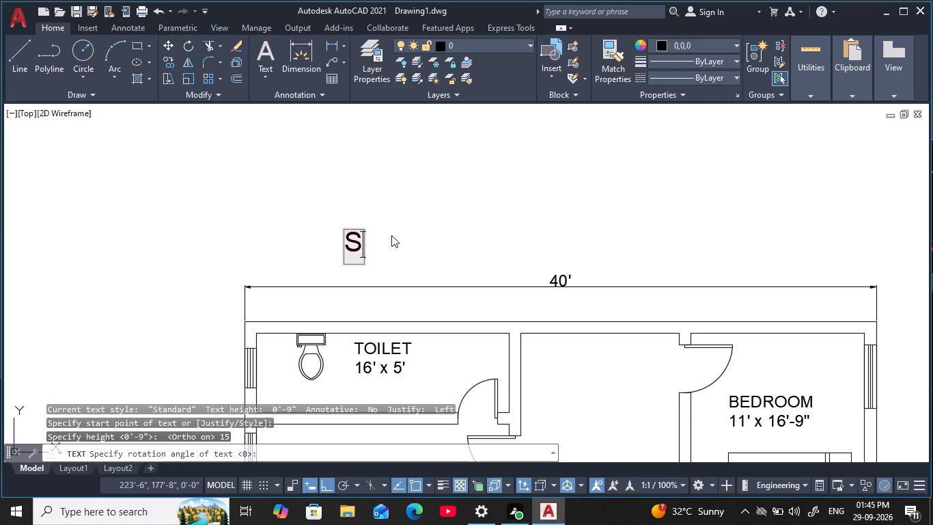
key("o")
key("u")
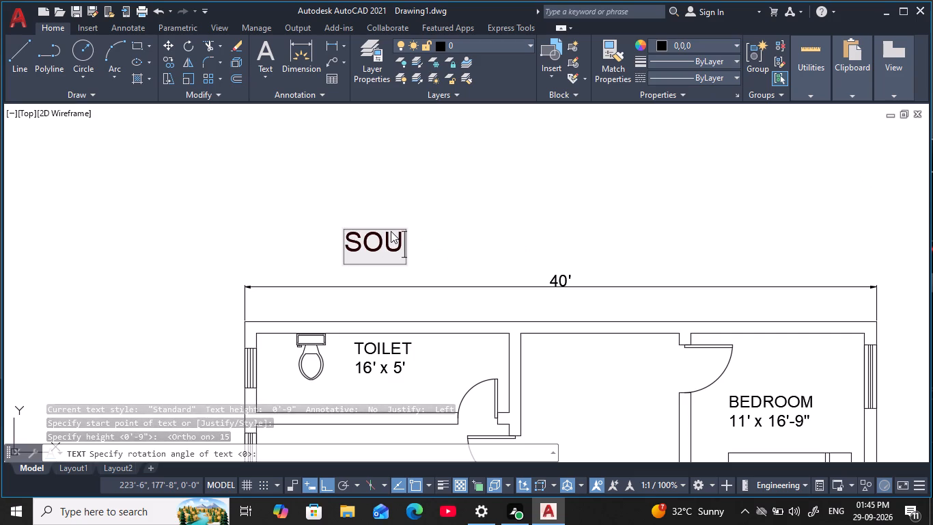
type("TJH")
key("BackSpace")
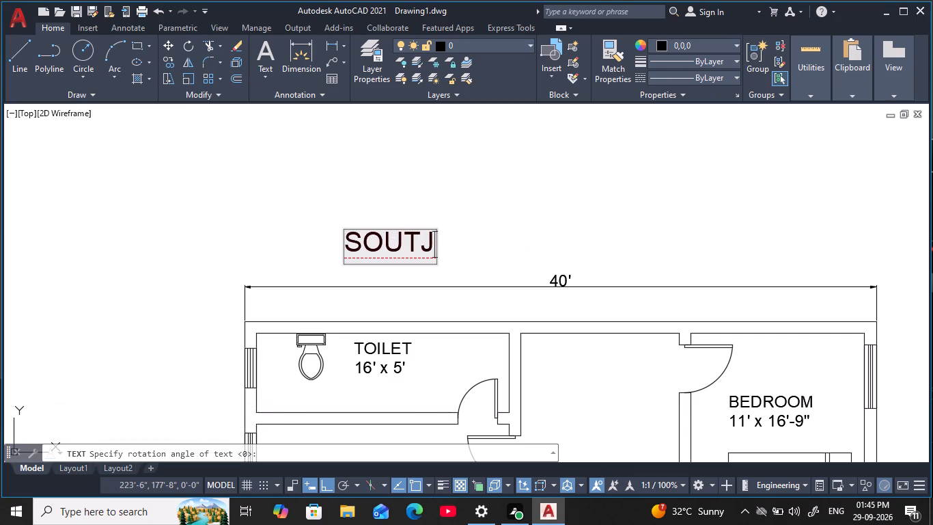
key("BackSpace")
key("h")
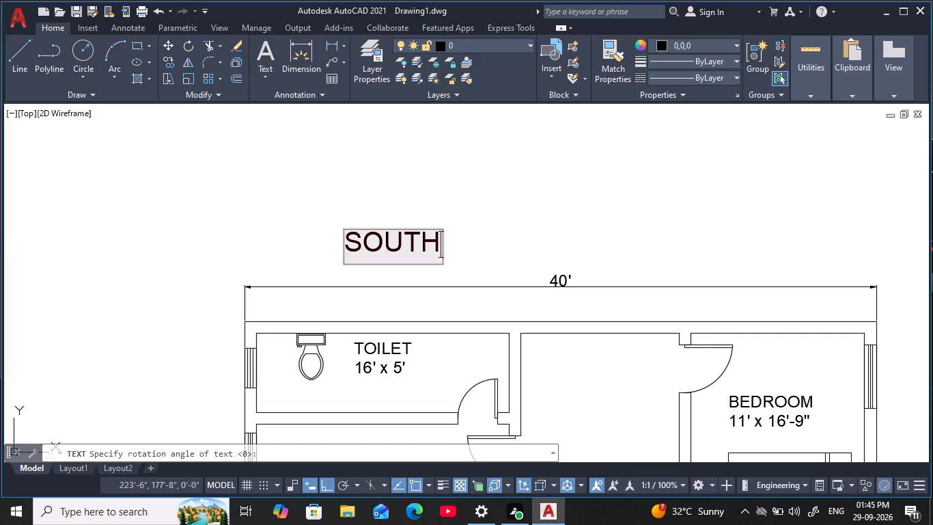
key("space")
type("FACING")
key("space")
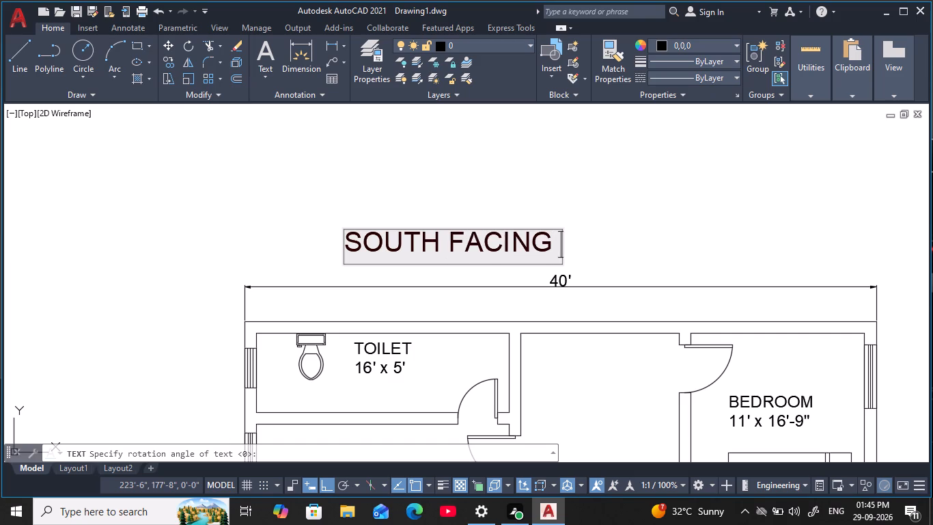
type("HOUDE")
key("BackSpace")
key("BackSpace")
type("SE")
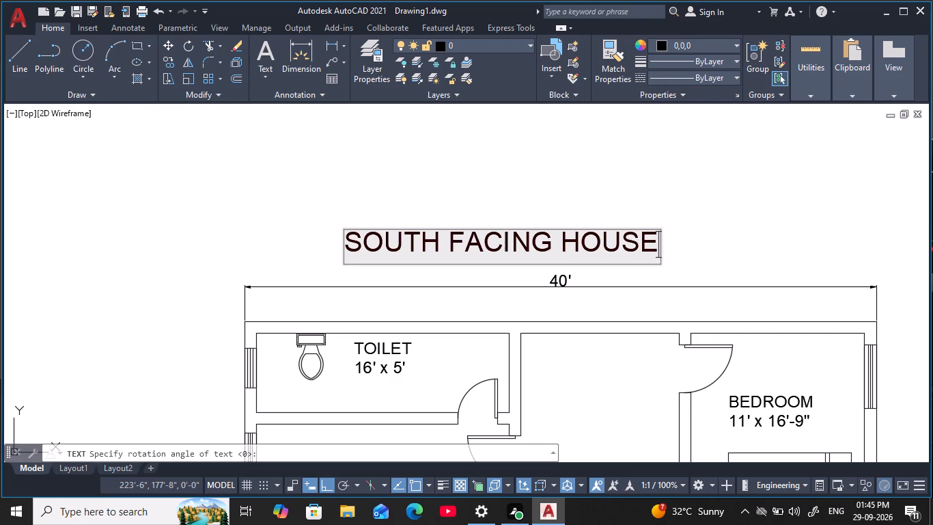
key("Return")
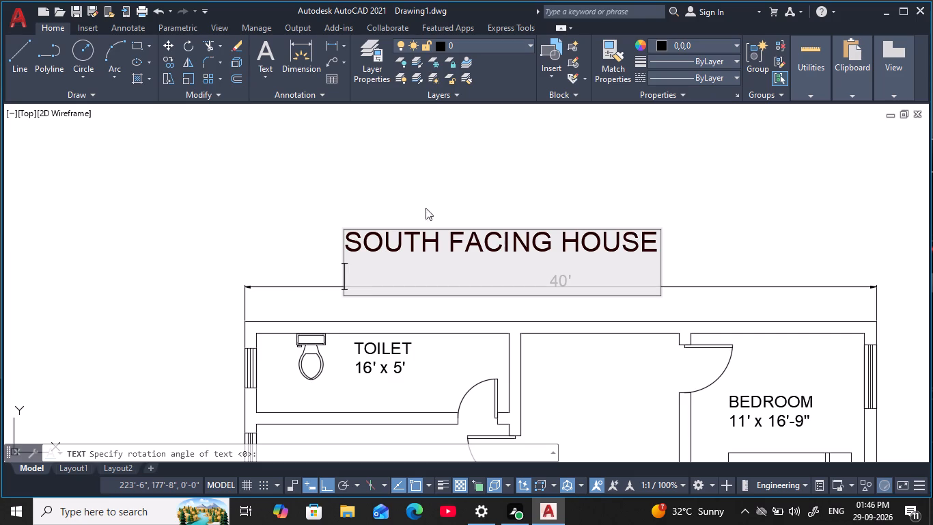
left_click(561, 180)
key("Escape")
key("Escape")
key("Escape")
key("Escape")
key("Escape")
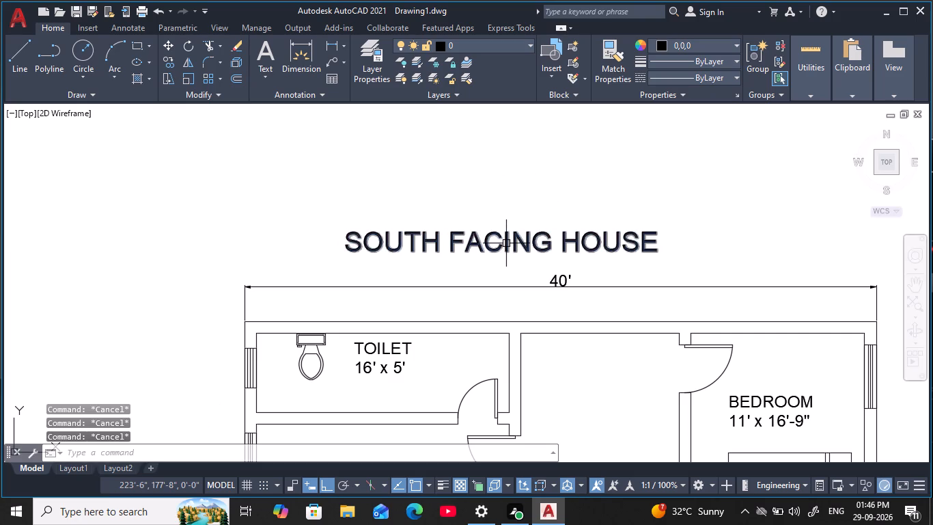
Move the SOUTH FACING HOUSE title horizontally by about 3' so it sits roughly centred above the building.
left_click(506, 243)
type("M")
key("space")
left_click(510, 246)
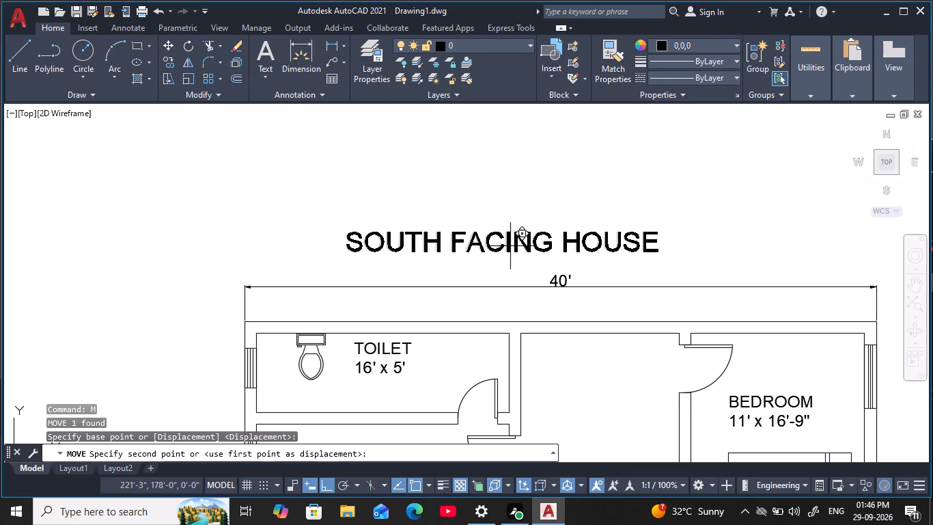
left_click(555, 245)
key("Escape")
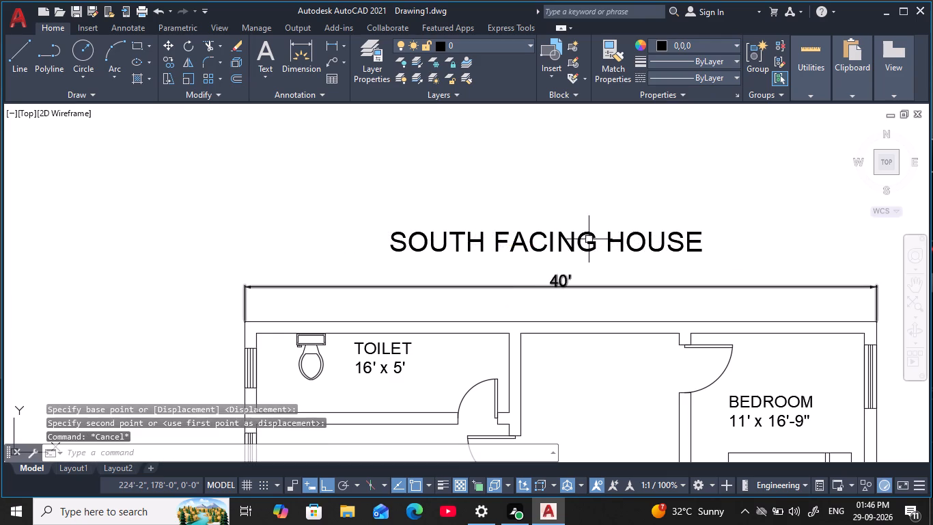
key("Escape")
Look over the whole floor plan, from the upper bedrooms down to the entrance and back, for missing labels or dimensions.
scroll(634, 234, "down", 3)
middle_click_drag(637, 239, 609, 189)
scroll(609, 189, "up", 2)
middle_click_drag(591, 328, 598, 284)
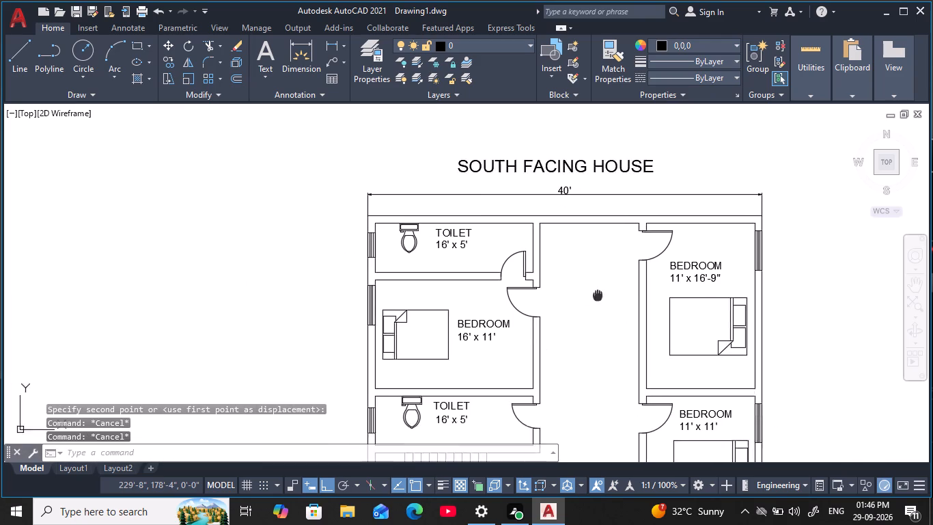
middle_click_drag(598, 284, 591, 222)
scroll(591, 231, "down", 1)
middle_click_drag(587, 273, 570, 188)
scroll(571, 286, "down", 1)
middle_click_drag(555, 362, 473, 208)
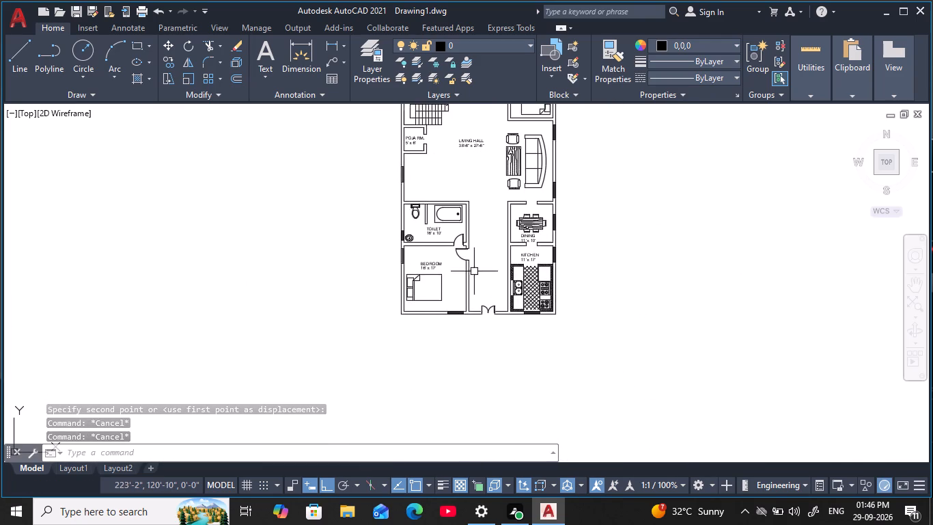
scroll(488, 306, "up", 3)
scroll(500, 281, "down", 1)
middle_click_drag(501, 273, 501, 262)
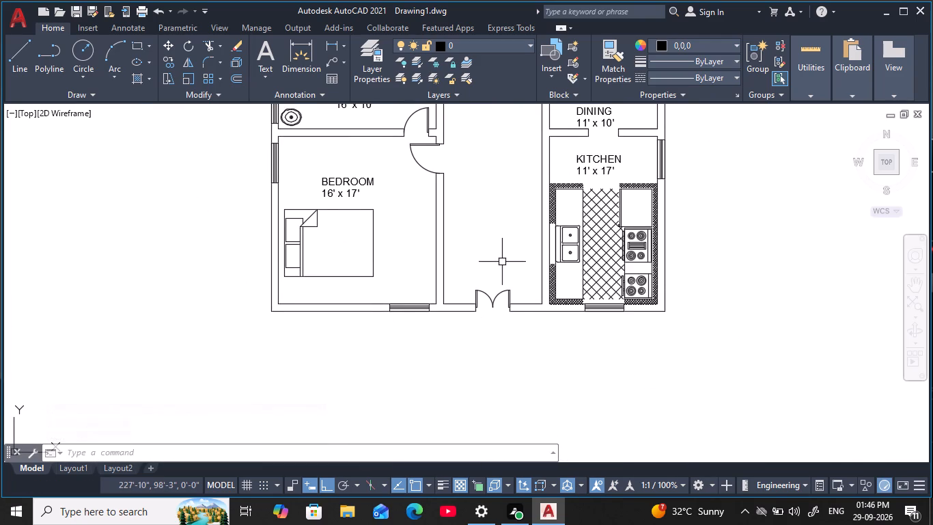
middle_click_drag(484, 198, 452, 286)
middle_click_drag(446, 245, 419, 297)
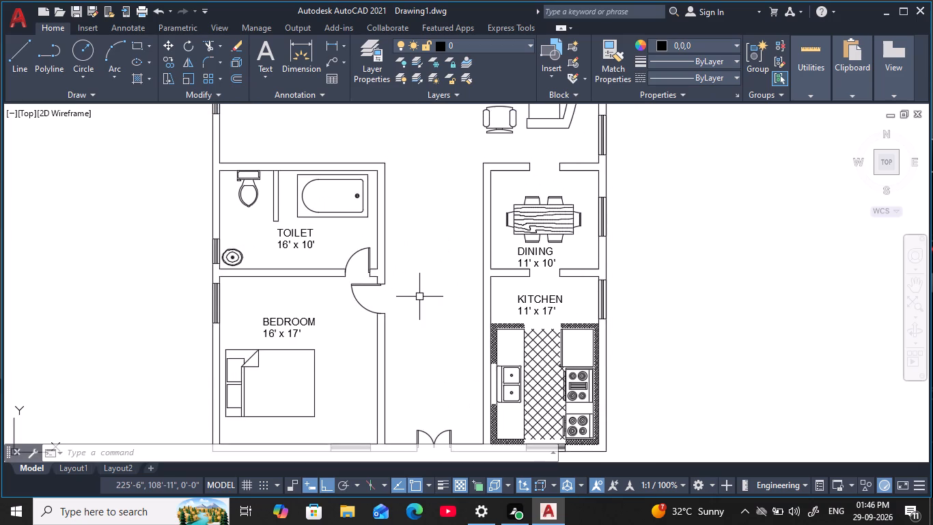
scroll(421, 297, "down", 1)
middle_click_drag(421, 286, 412, 414)
middle_click_drag(385, 294, 394, 329)
middle_click_drag(413, 355, 443, 275)
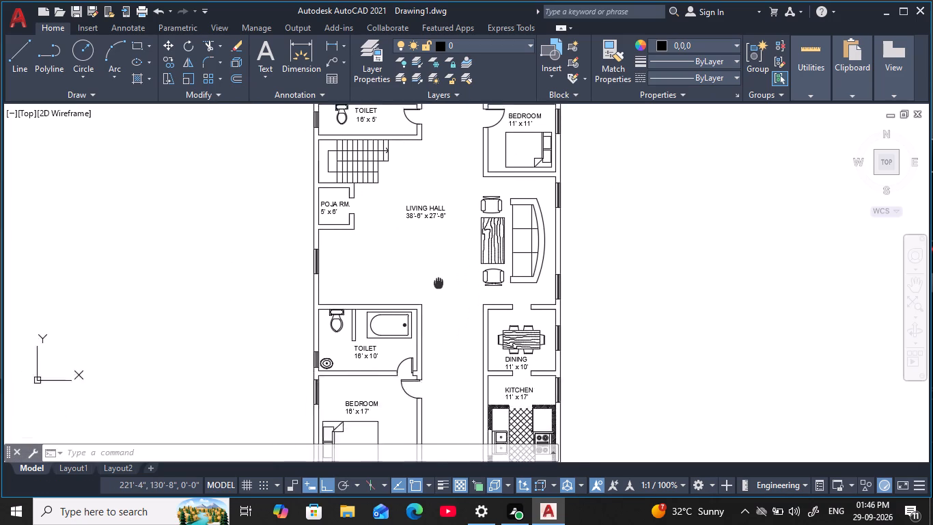
middle_click_drag(443, 275, 471, 215)
scroll(464, 301, "up", 3)
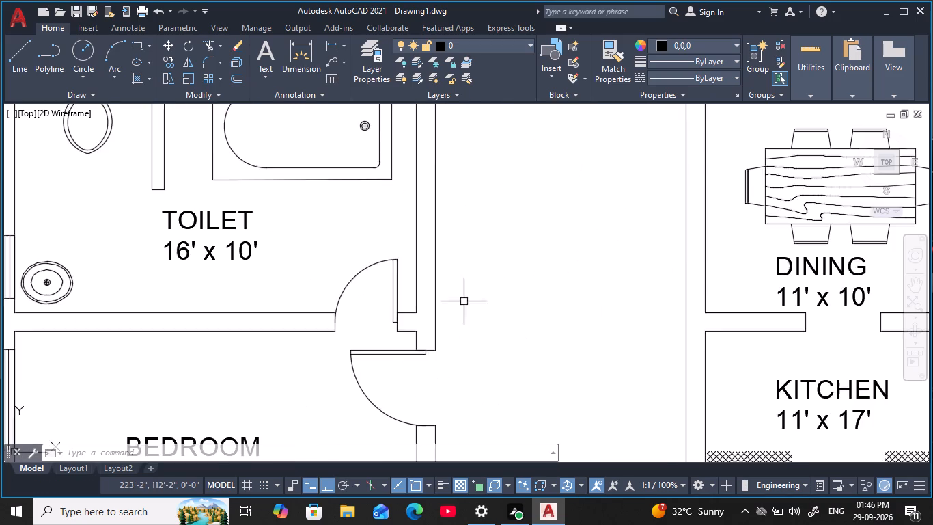
scroll(464, 301, "down", 3)
middle_click_drag(462, 256, 473, 194)
scroll(487, 307, "up", 1)
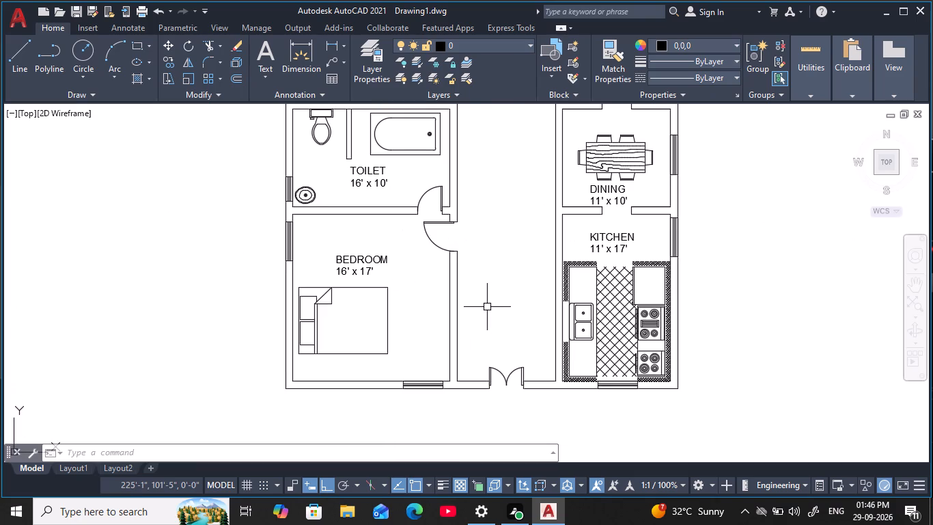
middle_click_drag(492, 275, 489, 347)
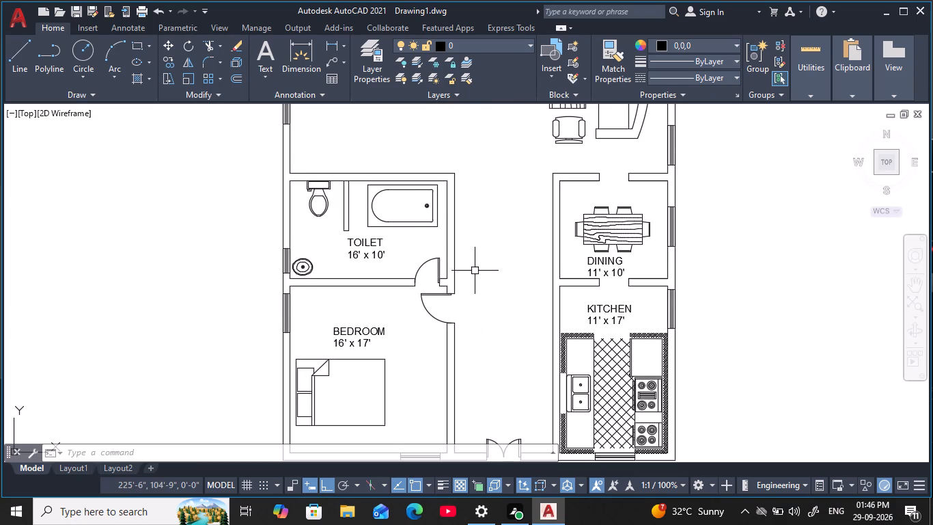
middle_click_drag(489, 205, 473, 323)
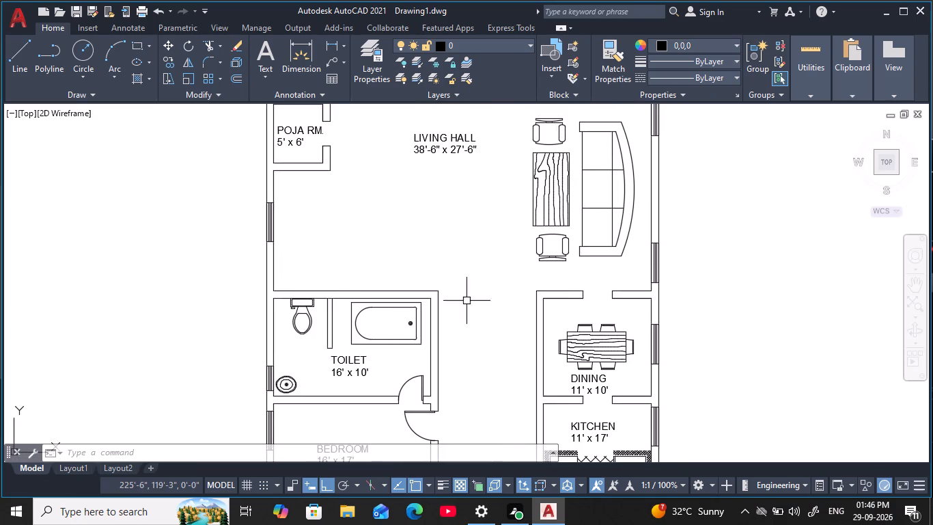
Add a vertical linear dimension across both flights of the staircase above the pooja room, placed just beyond the stair's open end.
middle_click_drag(467, 252, 488, 376)
middle_click_drag(479, 298, 475, 371)
middle_click_drag(422, 256, 426, 260)
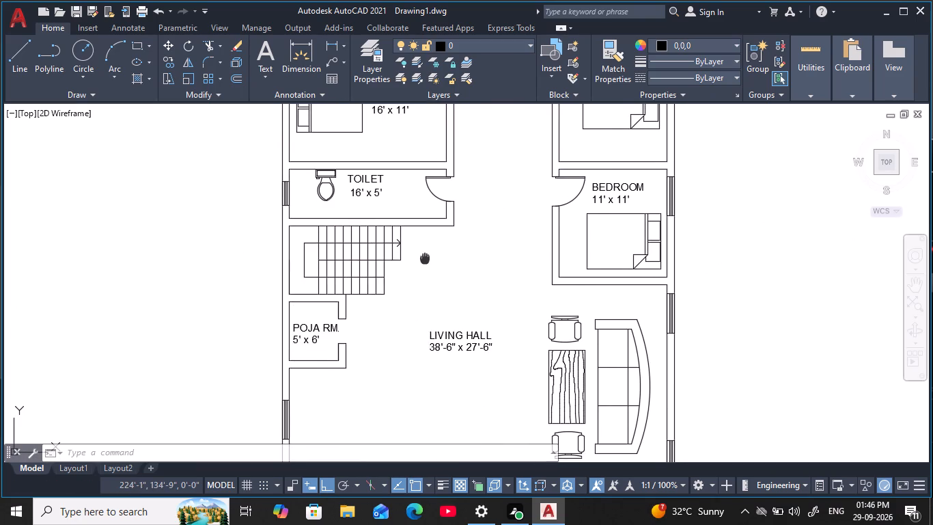
middle_click_drag(426, 260, 428, 297)
scroll(518, 255, "up", 1)
key("Escape")
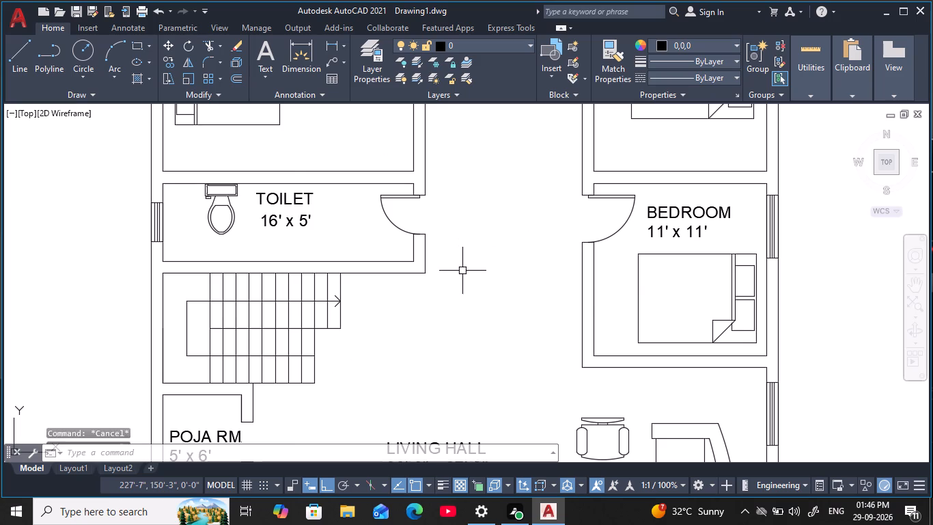
key("Escape")
key("Escape")
type("DLI")
key("space")
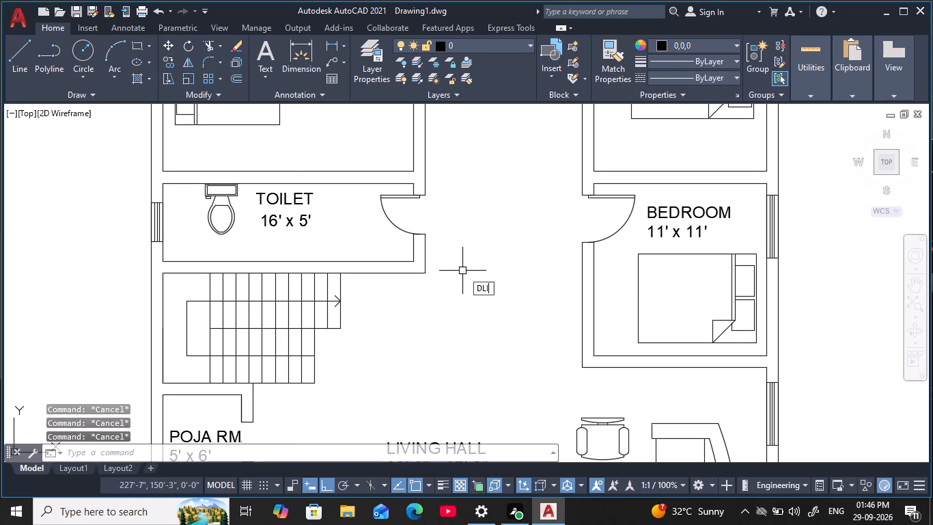
left_click(342, 270)
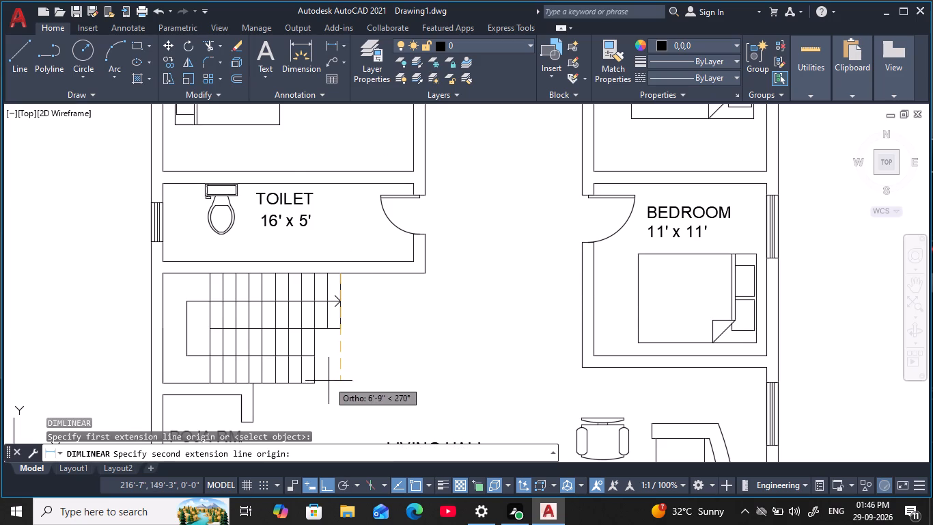
left_click(317, 385)
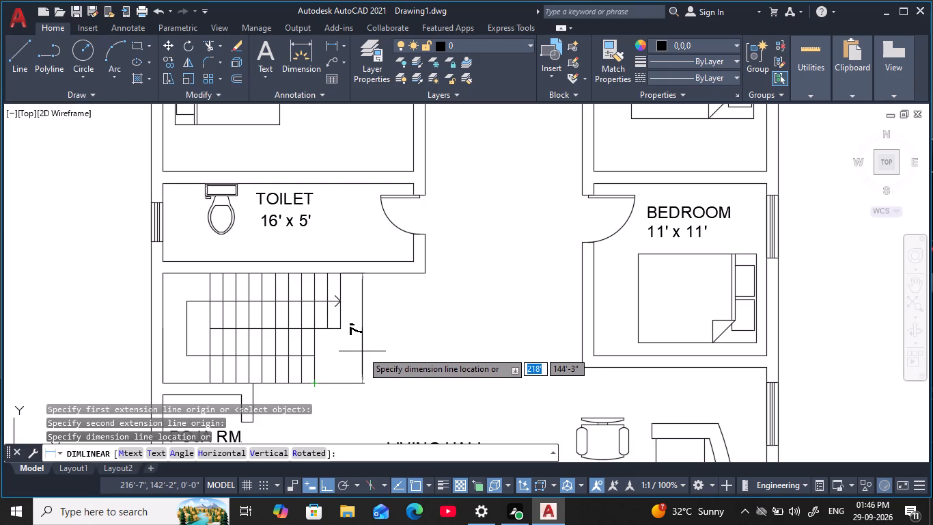
left_click(367, 351)
key("Escape")
key("Escape")
key("Escape")
key("Escape")
key("Escape")
key("Escape")
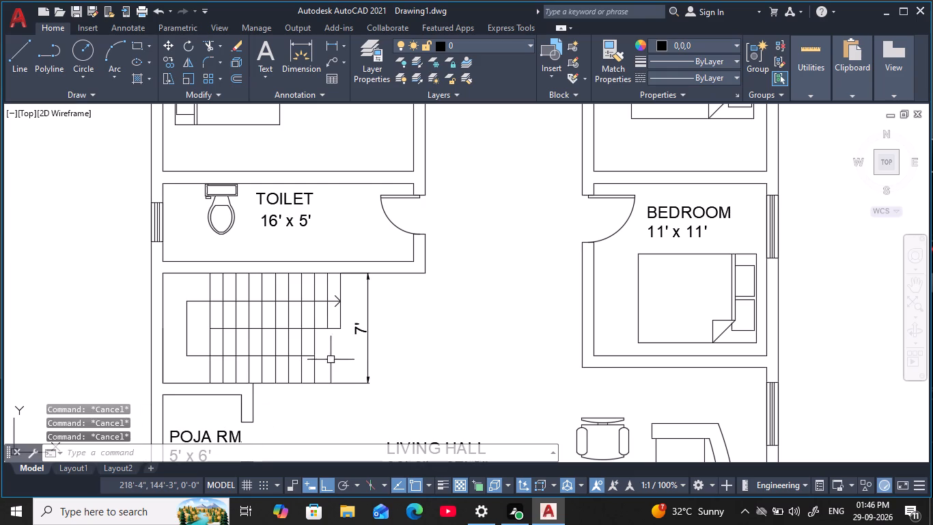
key("Escape")
key("Escape")
middle_click_drag(450, 317, 467, 387)
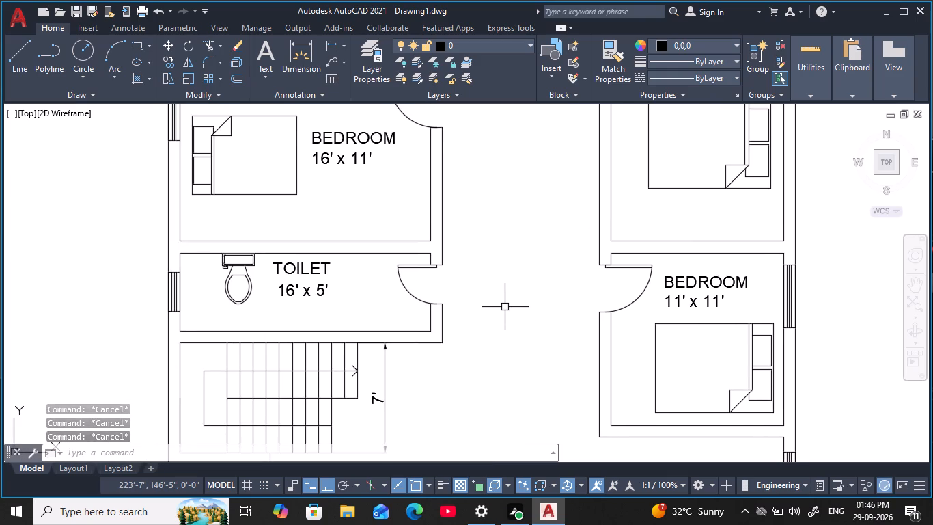
Look over the floor plan from the title and upper bedrooms down to the living hall for missing labels or exterior dimensions.
middle_click_drag(489, 262, 516, 448)
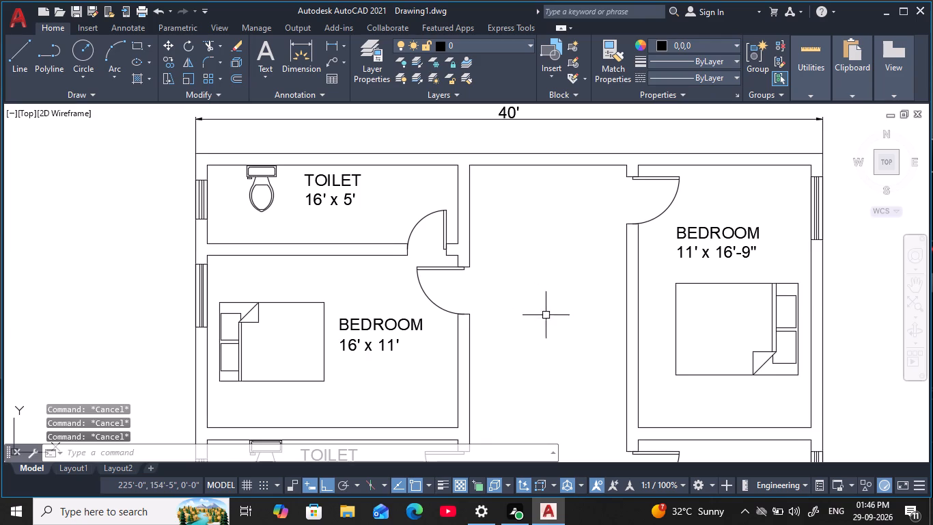
middle_click_drag(553, 314, 604, 254)
scroll(608, 278, "down", 1)
middle_click_drag(610, 290, 477, 244)
scroll(467, 305, "down", 1)
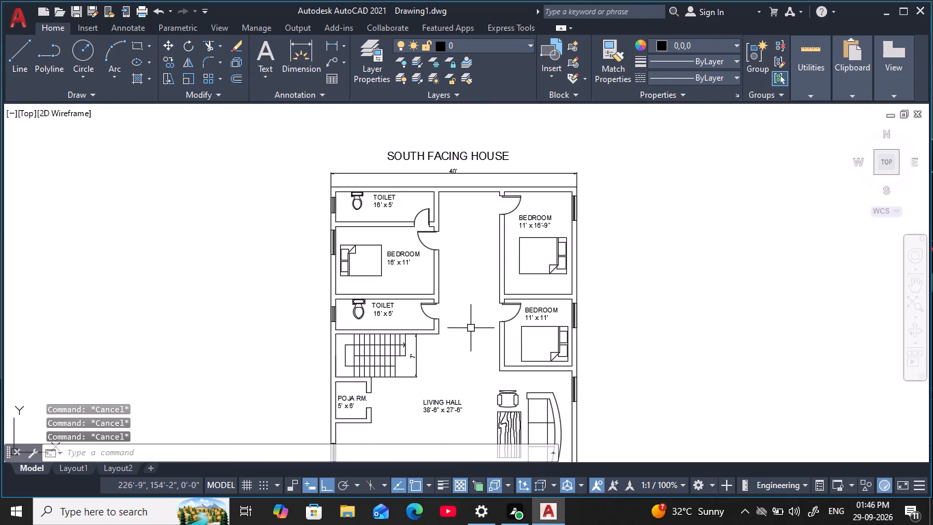
middle_click_drag(455, 306, 374, 250)
key("Escape")
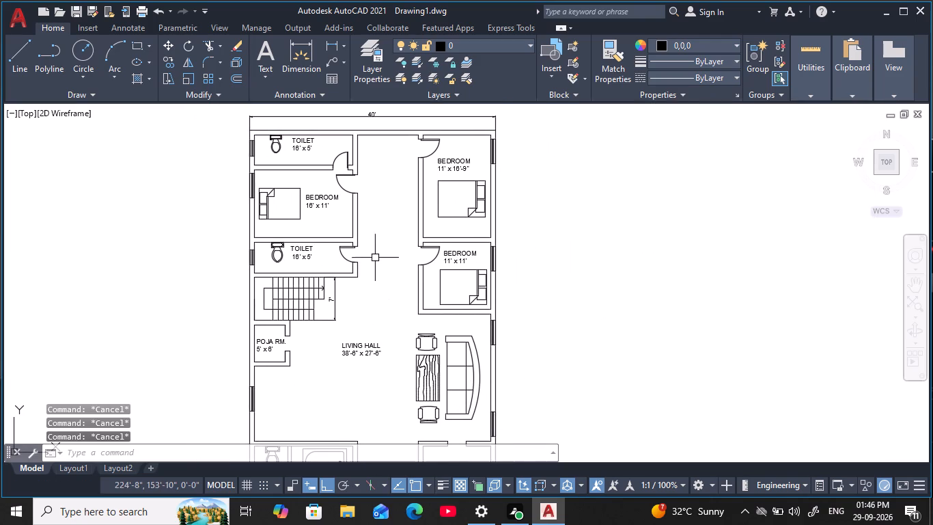
key("Escape")
key("Escape")
key("Escape")
middle_click_drag(381, 248, 395, 289)
scroll(398, 262, "up", 1)
key("Escape")
key("Escape")
key("Escape")
key("Escape")
key("Escape")
key("Escape")
key("Escape")
key("Escape")
key("Escape")
key("Escape")
key("Escape")
key("Escape")
key("Escape")
key("Escape")
key("Escape")
key("Escape")
key("Escape")
key("Escape")
key("Escape")
key("Escape")
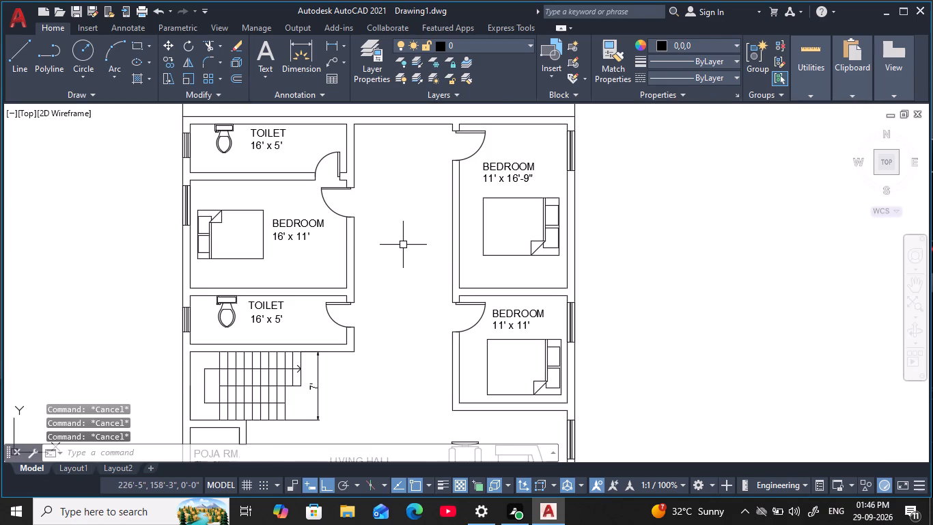
middle_click_drag(399, 229, 353, 292)
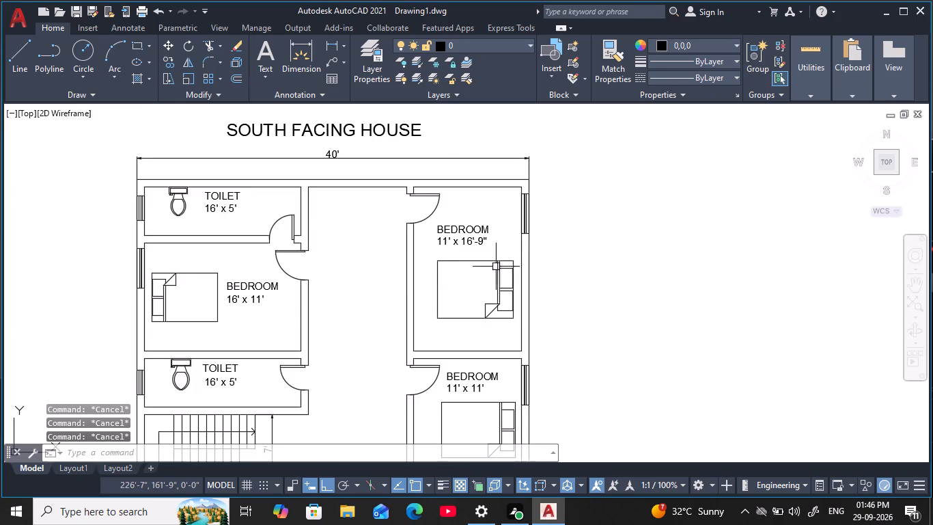
scroll(535, 251, "down", 1)
key("Escape")
key("Escape")
key("Escape")
key("Escape")
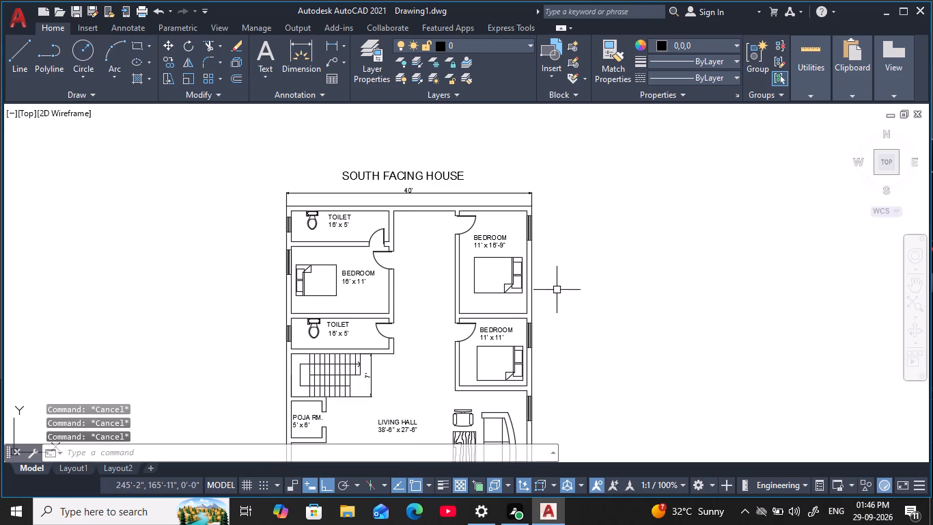
Add a vertical linear dimension along the full length of the west outer wall, placed about 2'-5" outside the building.
type("DLI")
key("space")
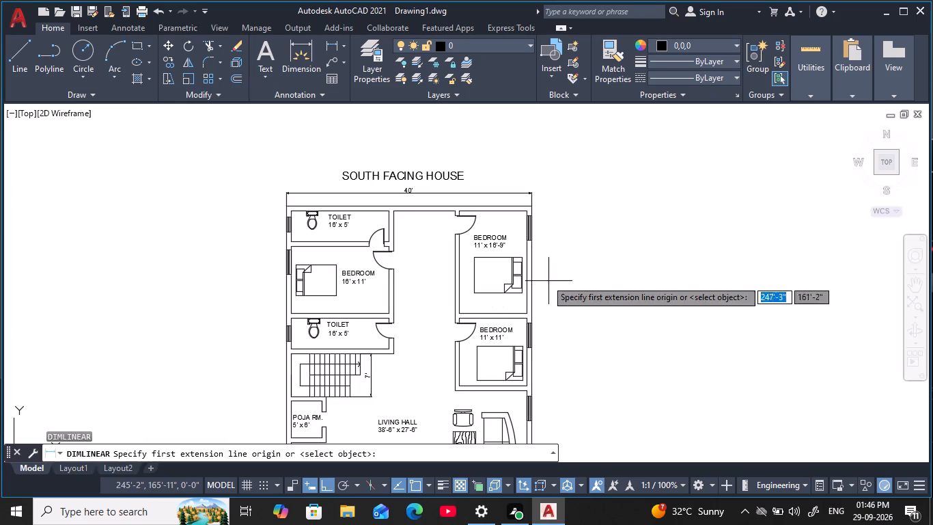
left_click(284, 207)
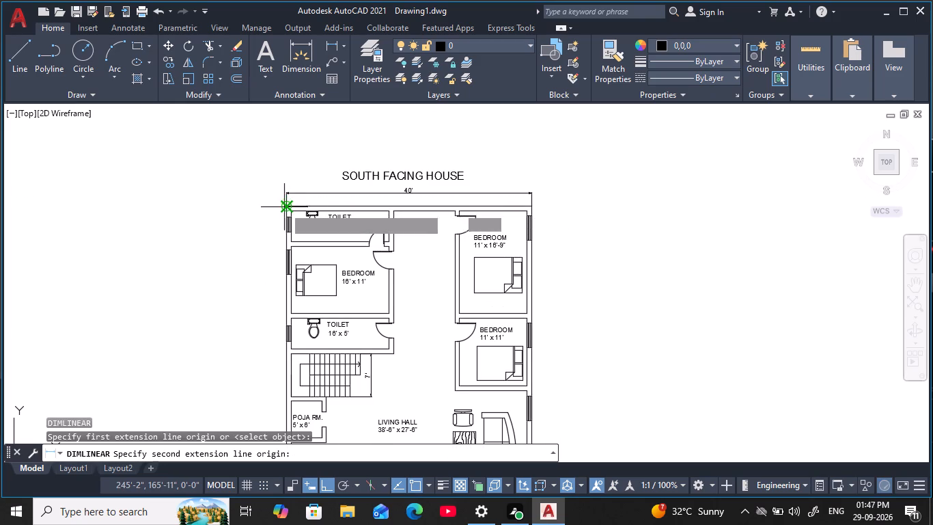
middle_click_drag(264, 245, 362, 68)
middle_click_drag(343, 366, 333, 233)
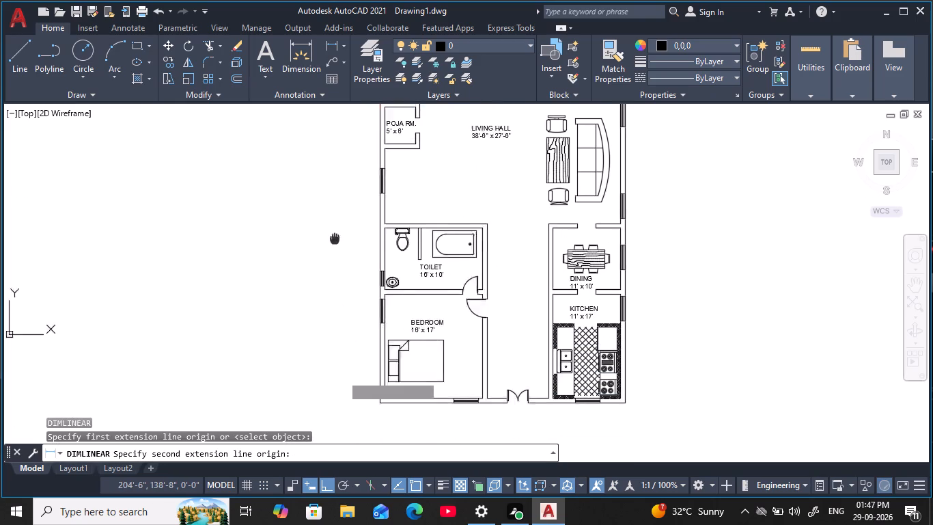
middle_click_drag(333, 233, 325, 149)
left_click(366, 306)
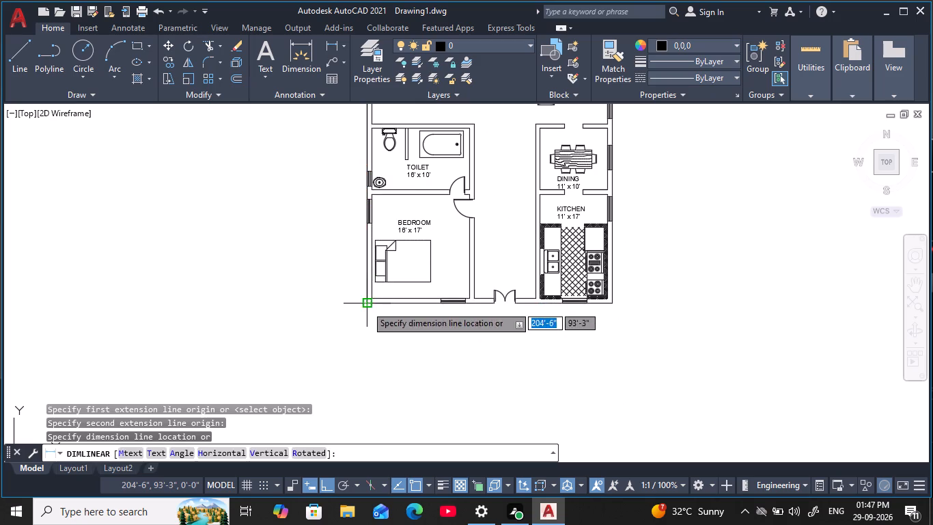
middle_click_drag(301, 245, 327, 442)
left_click(378, 364)
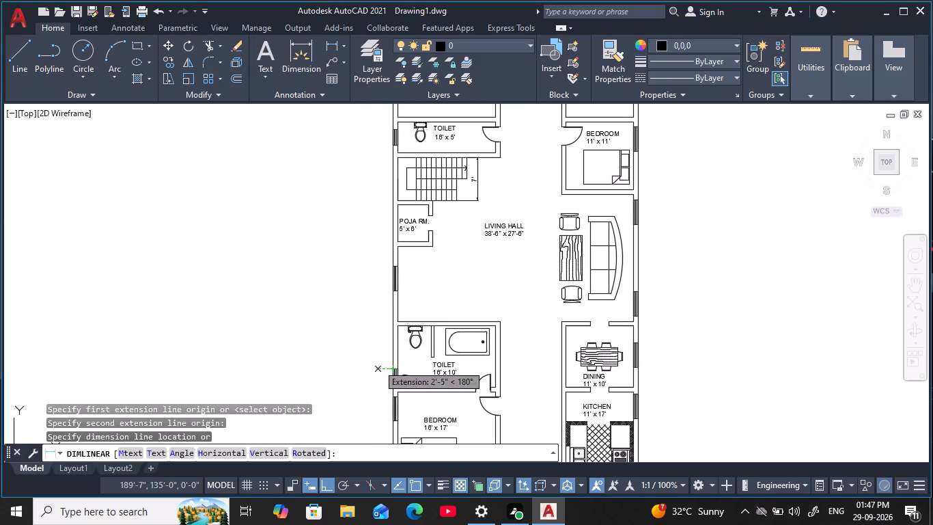
scroll(374, 262, "up", 2)
scroll(374, 260, "down", 2)
key("Escape")
key("Escape")
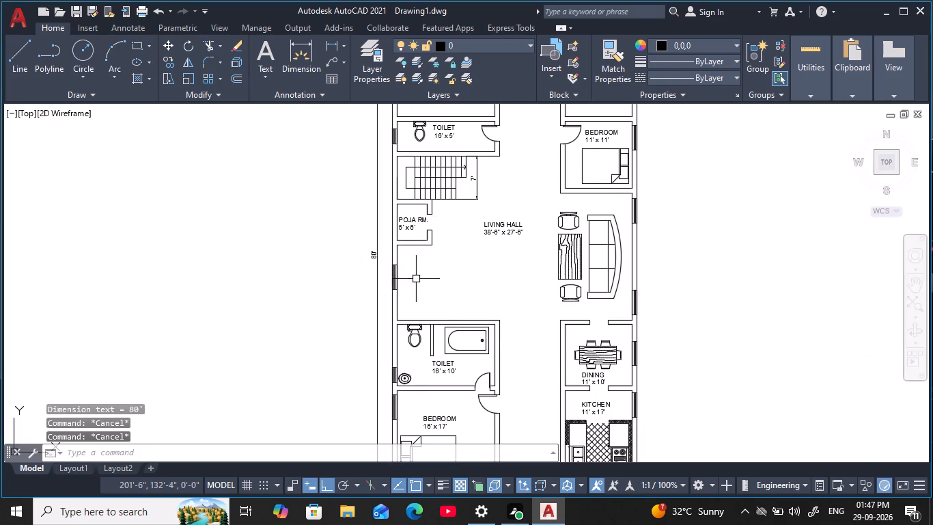
key("Escape")
key("Escape")
Look over the plan from the upper bedrooms to the entrance, including the overall length dimension beside the west wall.
middle_click_drag(494, 275, 398, 340)
scroll(400, 352, "down", 1)
middle_click_drag(404, 340, 423, 257)
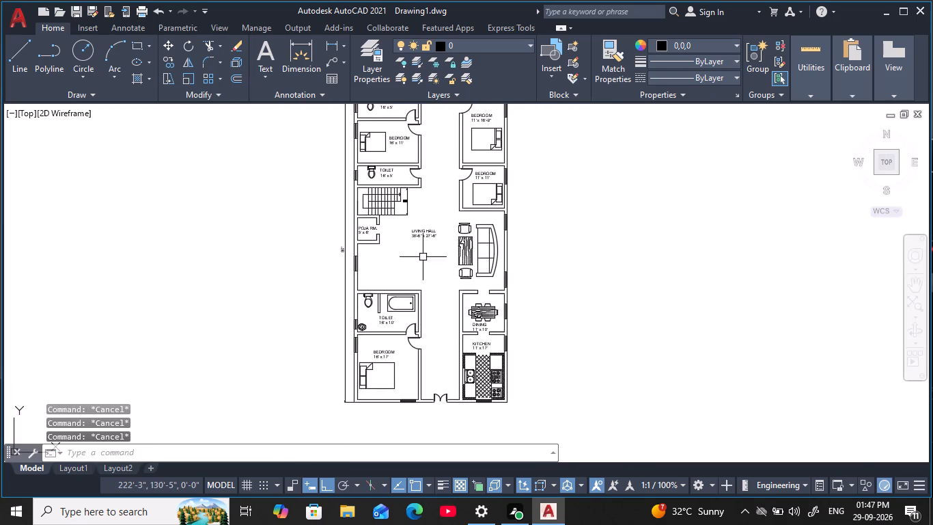
key("Escape")
key("Escape")
key("Escape")
key("Escape")
key("Escape")
key("Escape")
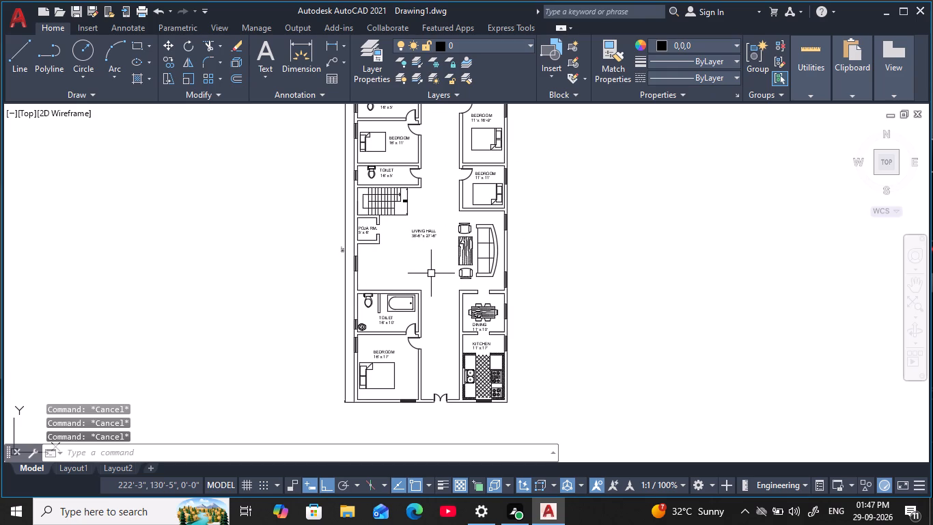
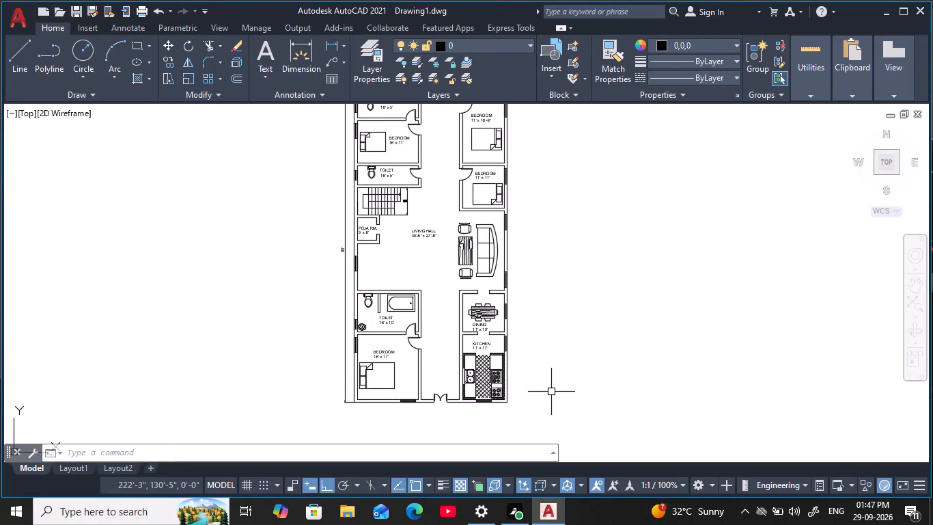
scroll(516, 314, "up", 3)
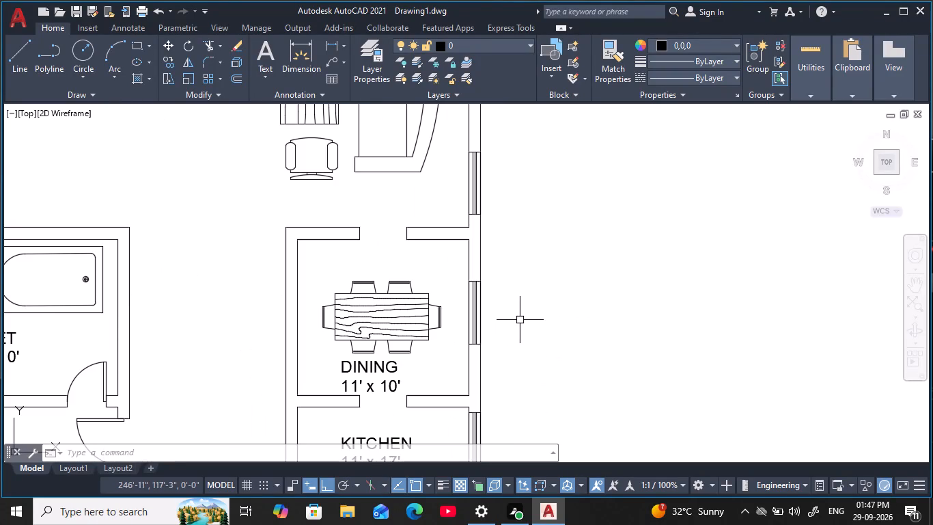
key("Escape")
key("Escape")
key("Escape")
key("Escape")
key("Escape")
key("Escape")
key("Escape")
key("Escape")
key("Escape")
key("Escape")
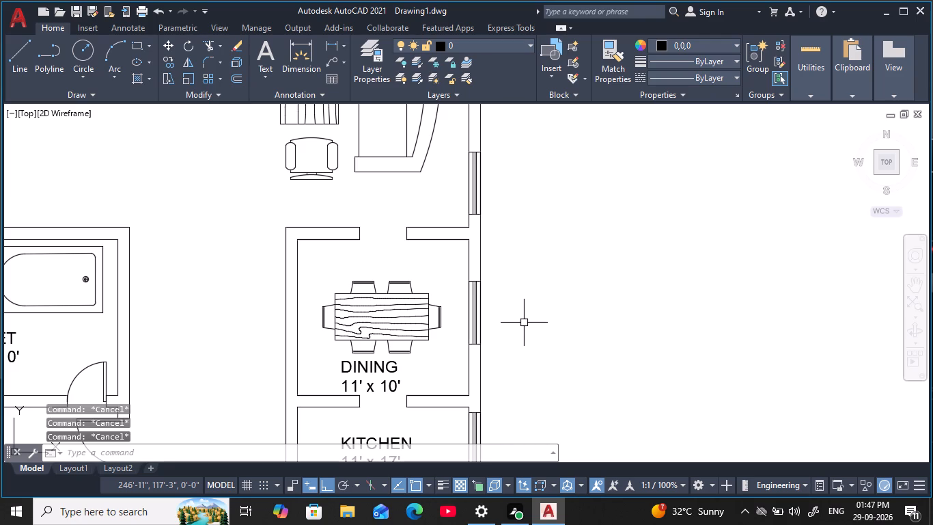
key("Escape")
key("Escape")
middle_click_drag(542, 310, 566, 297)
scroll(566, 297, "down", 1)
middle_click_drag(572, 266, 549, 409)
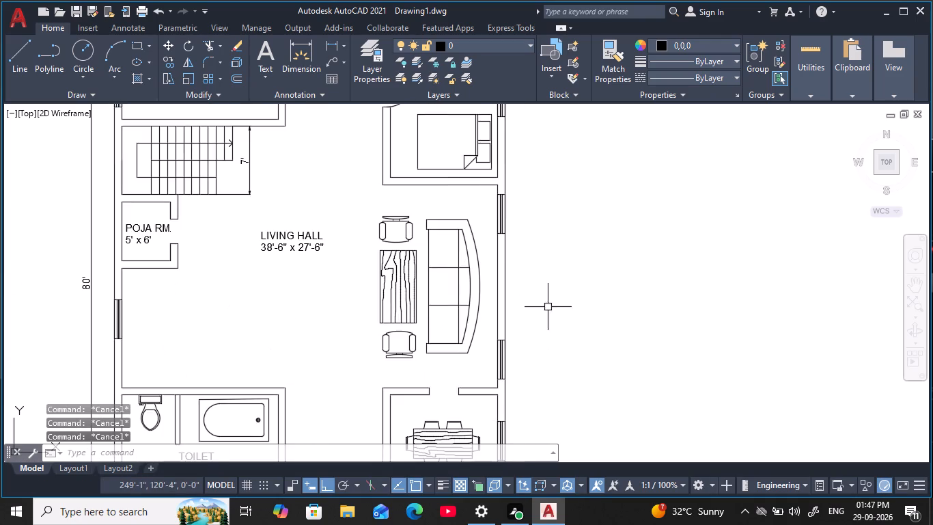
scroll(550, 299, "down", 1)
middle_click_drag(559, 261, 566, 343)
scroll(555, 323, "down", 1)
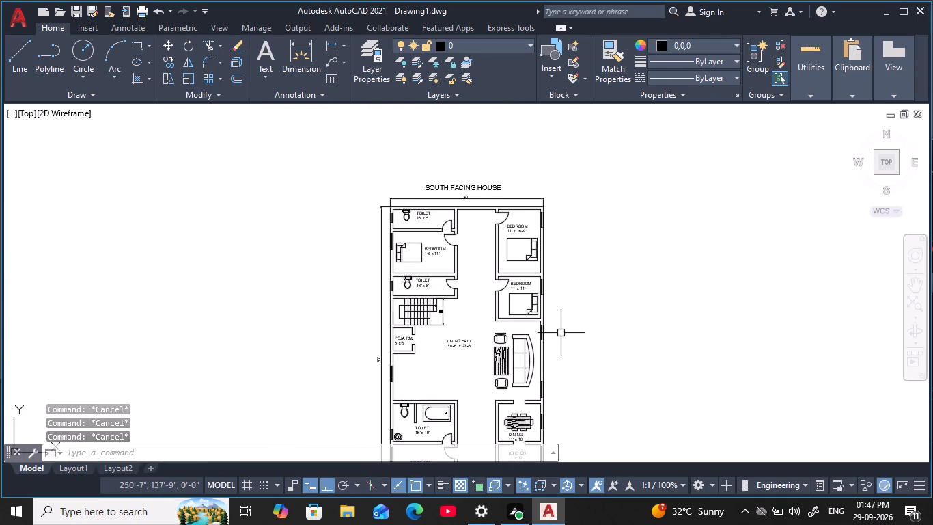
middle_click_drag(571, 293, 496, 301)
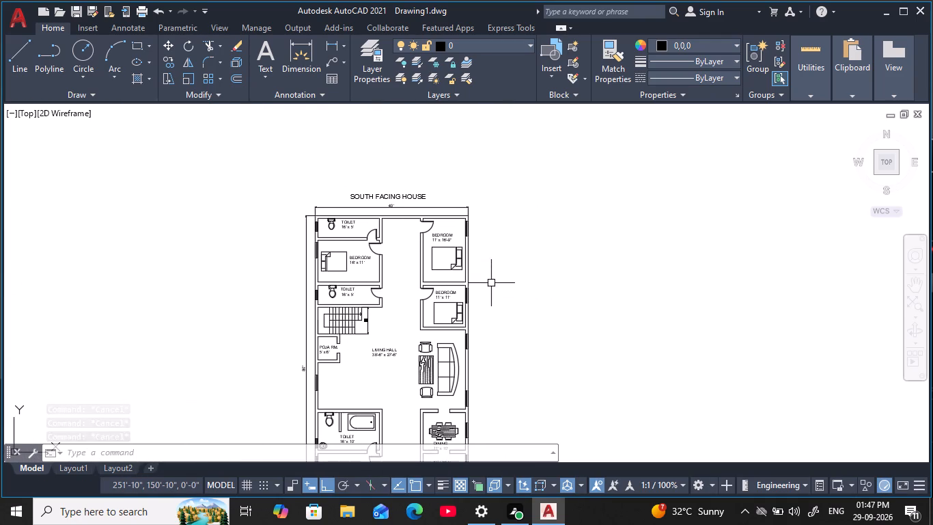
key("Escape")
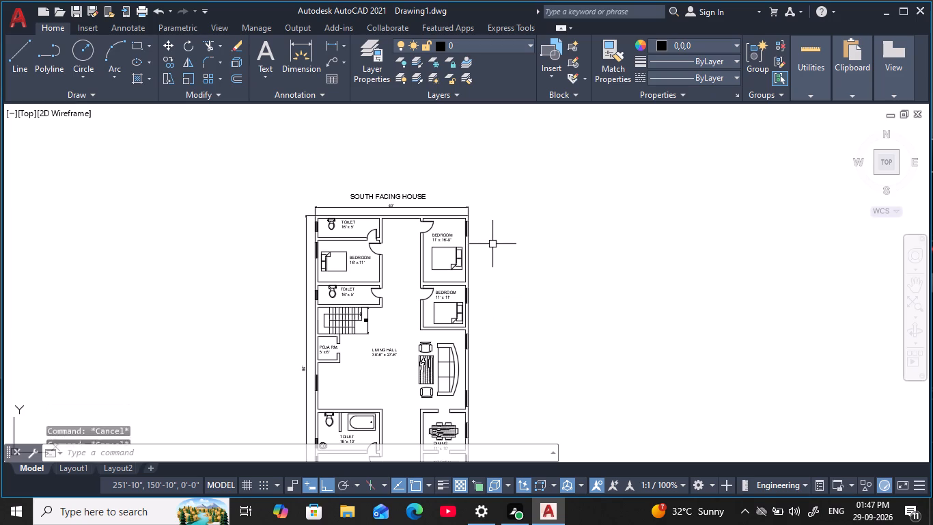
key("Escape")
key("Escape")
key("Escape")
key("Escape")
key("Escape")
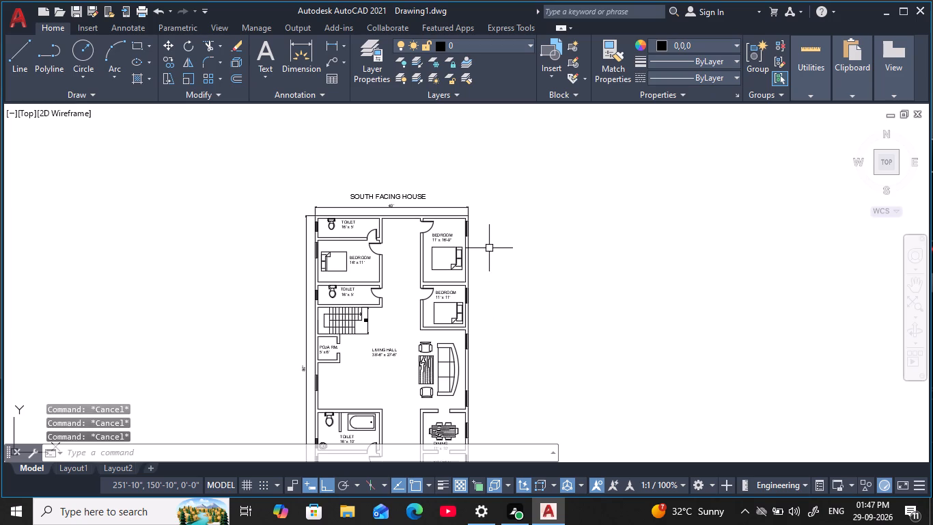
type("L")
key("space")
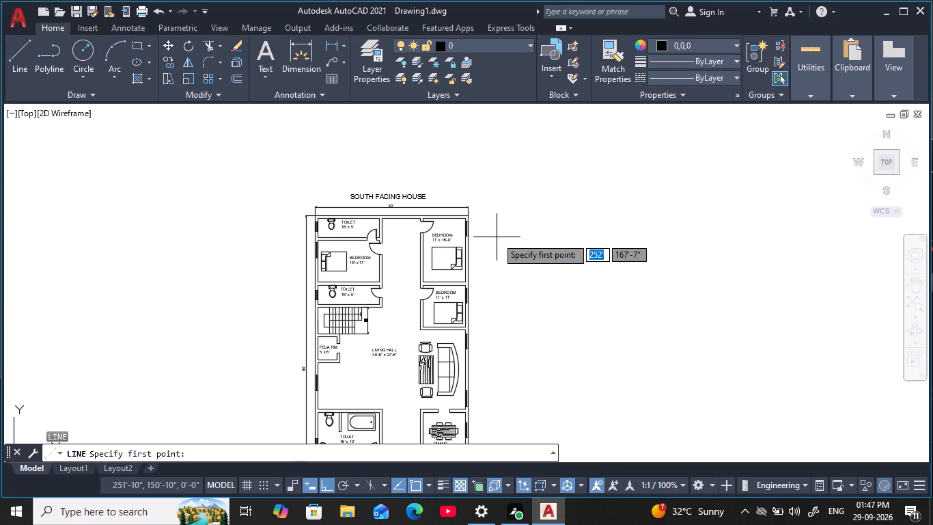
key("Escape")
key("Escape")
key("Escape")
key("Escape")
Add the single-line text "DOOR SIZES" with a 9-inch height in the empty area beside the upper 11' x 16'-9" bedroom.
scroll(499, 241, "up", 2)
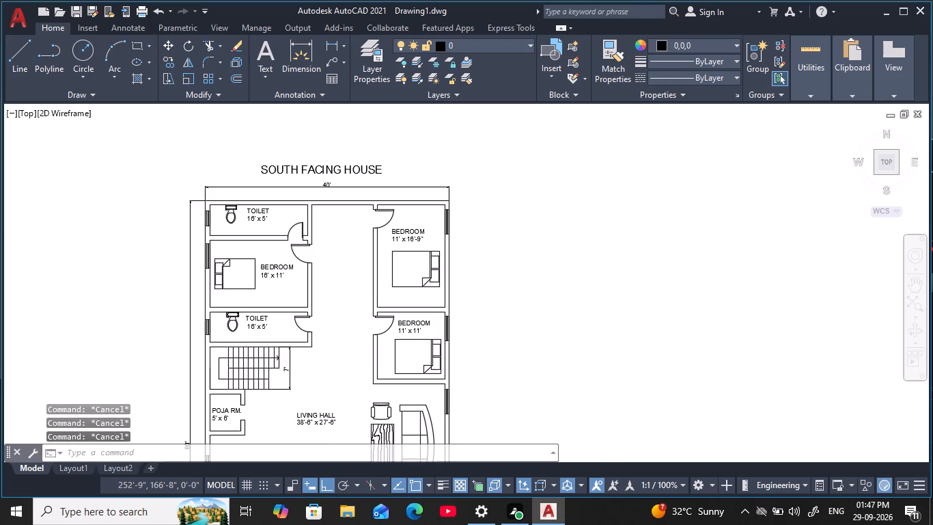
middle_click_drag(499, 241, 497, 260)
type("DT")
key("space")
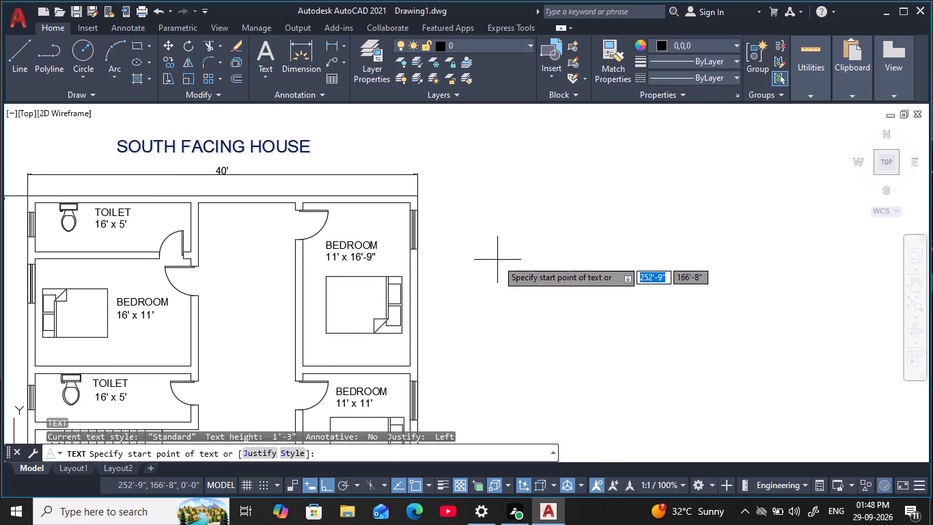
left_click(474, 227)
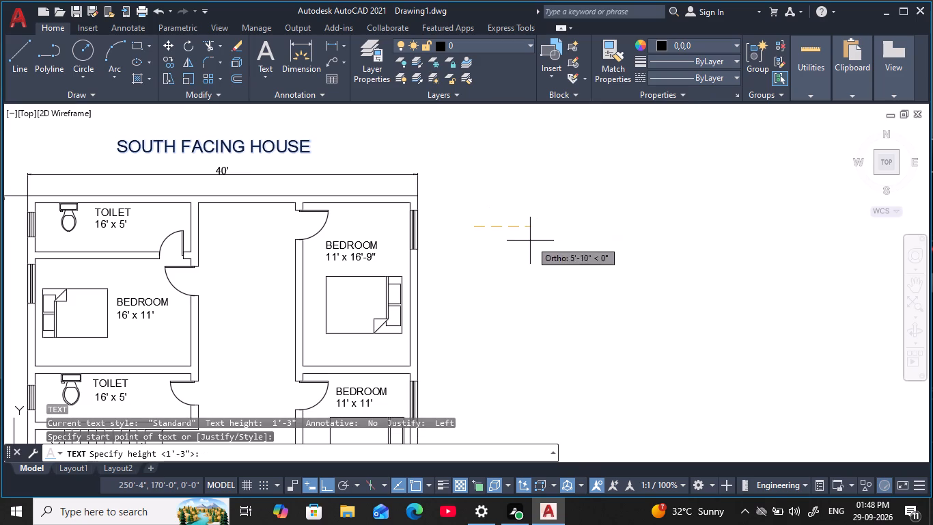
key("9")
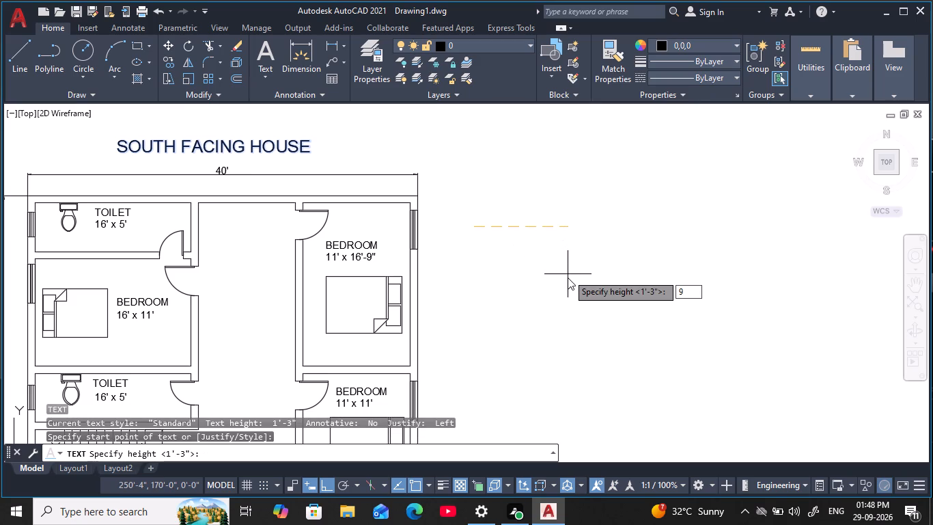
key("space")
left_click(570, 261)
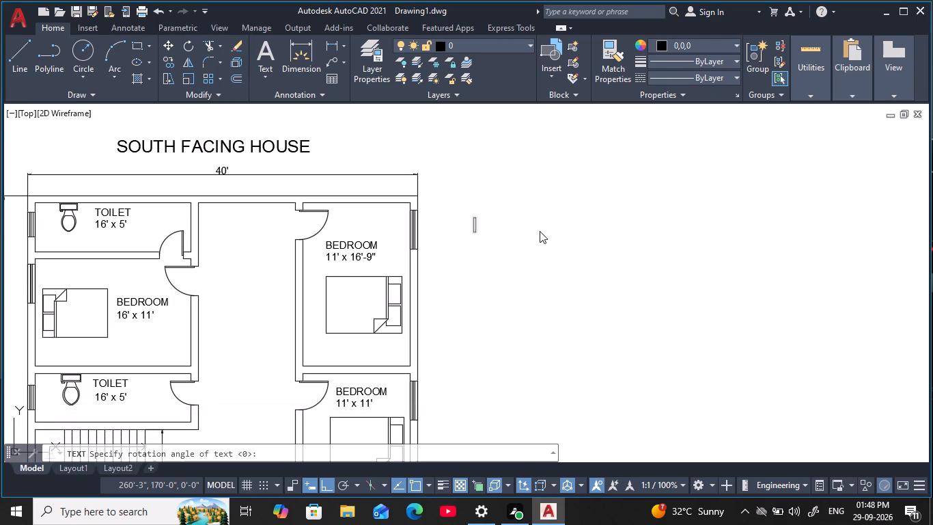
type("BE")
type("D ROOM")
key("space")
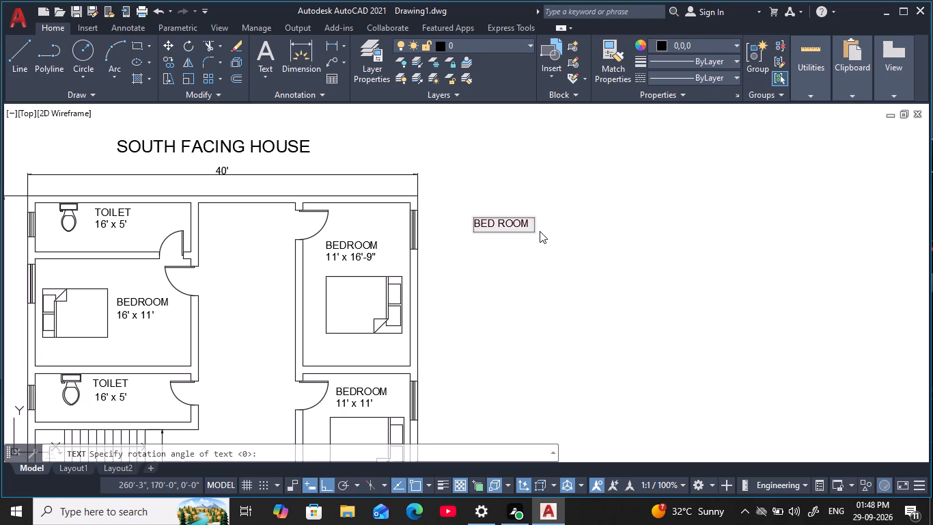
key("BackSpace")
key("BackSpace")
key("BackSpace")
key("BackSpace")
key("BackSpace")
key("BackSpace")
key("BackSpace")
key("BackSpace")
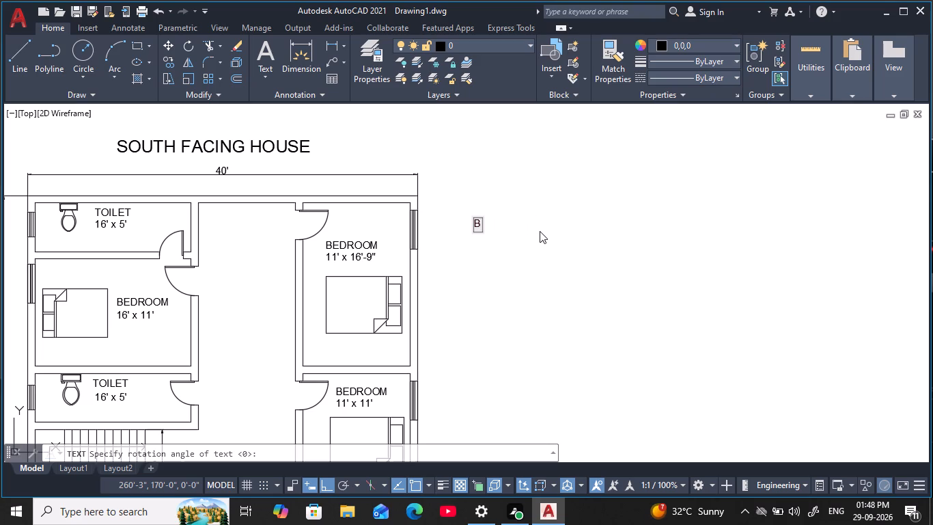
key("BackSpace")
key("BackSpace")
key("BackSpace")
key("BackSpace")
type("DOOR SIXXX")
key("BackSpace")
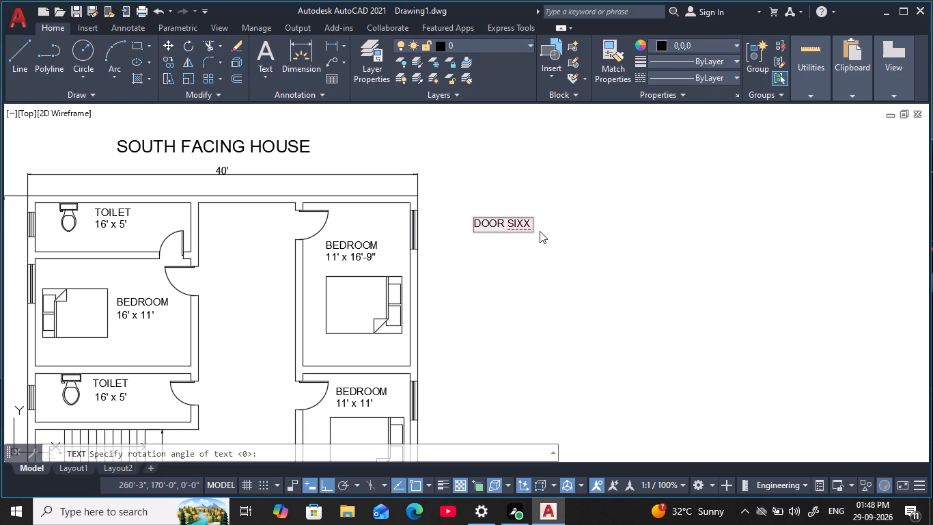
type("ZW")
key("BackSpace")
key("e")
key("BackSpace")
key("BackSpace")
key("BackSpace")
key("BackSpace")
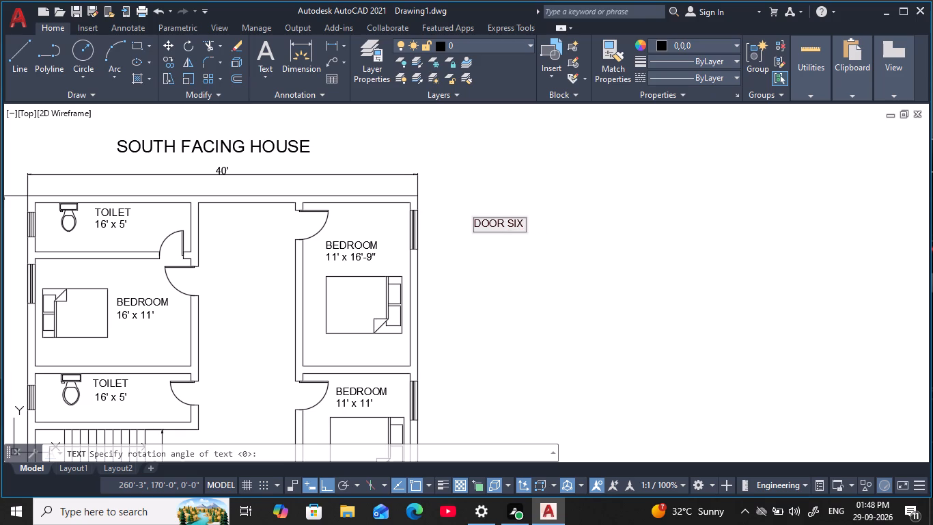
type("ZES")
key("Return")
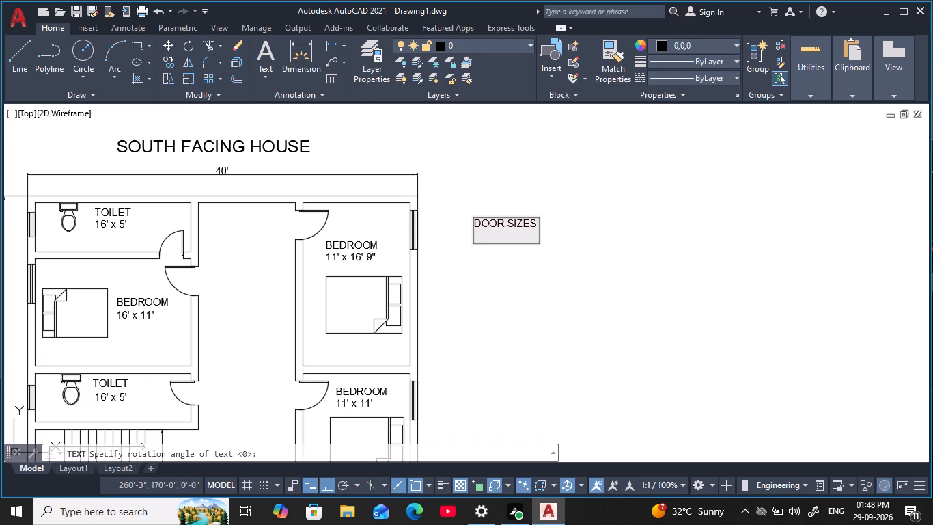
key("space")
key("Return")
key("BackSpace")
key("BackSpace")
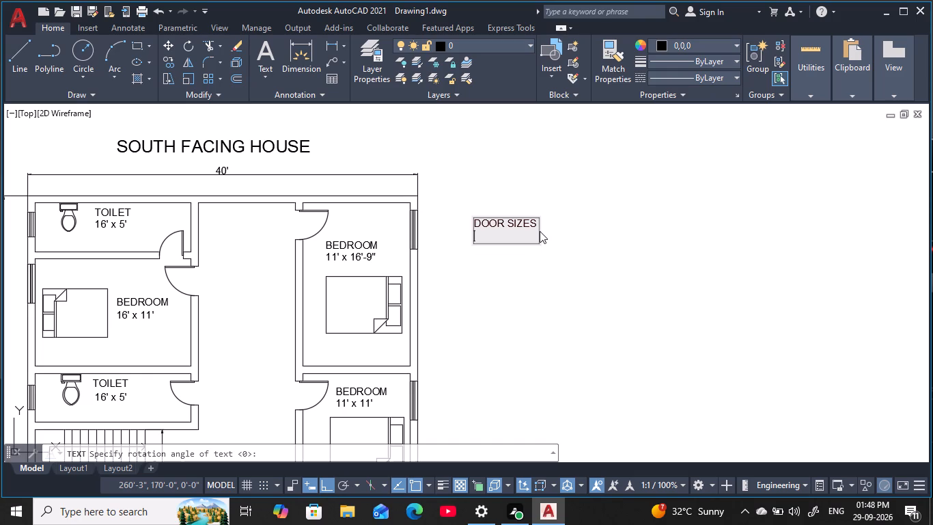
left_click(555, 231)
key("Escape")
key("Escape")
key("Escape")
key("Escape")
key("Escape")
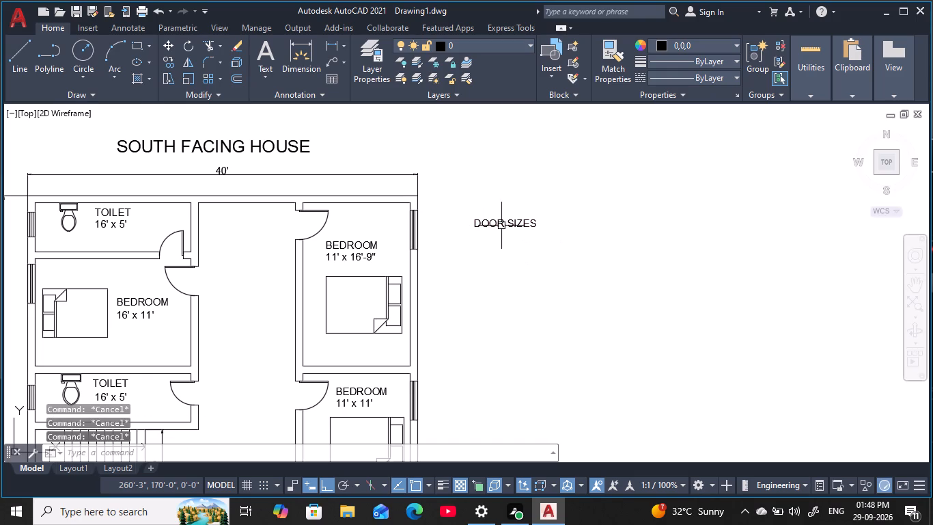
key("Escape")
Scale up the DOOR SIZES heading freehand to roughly the size of the SOUTH FACING HOUSE title.
scroll(505, 226, "up", 1)
key("Escape")
key("Escape")
key("Escape")
key("Escape")
key("Escape")
key("Escape")
key("Escape")
key("Escape")
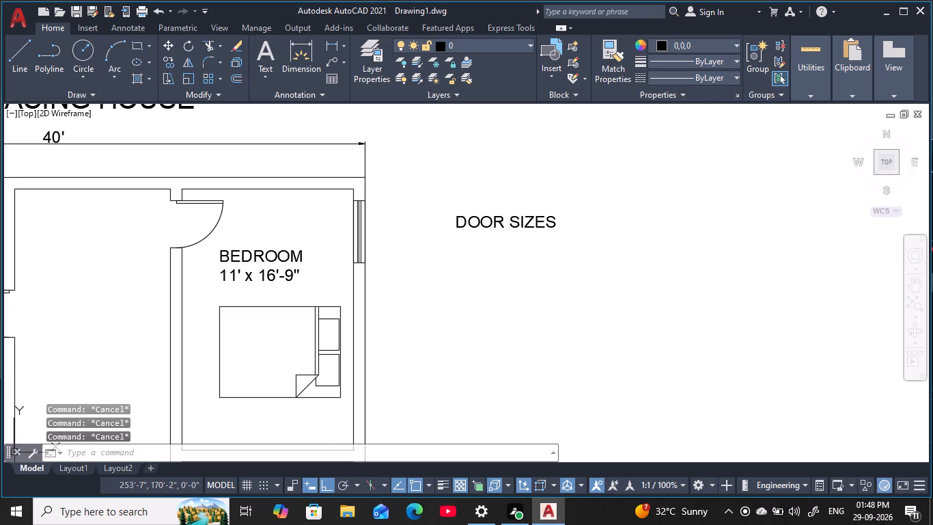
key("Escape")
left_click(587, 256)
left_click(473, 198)
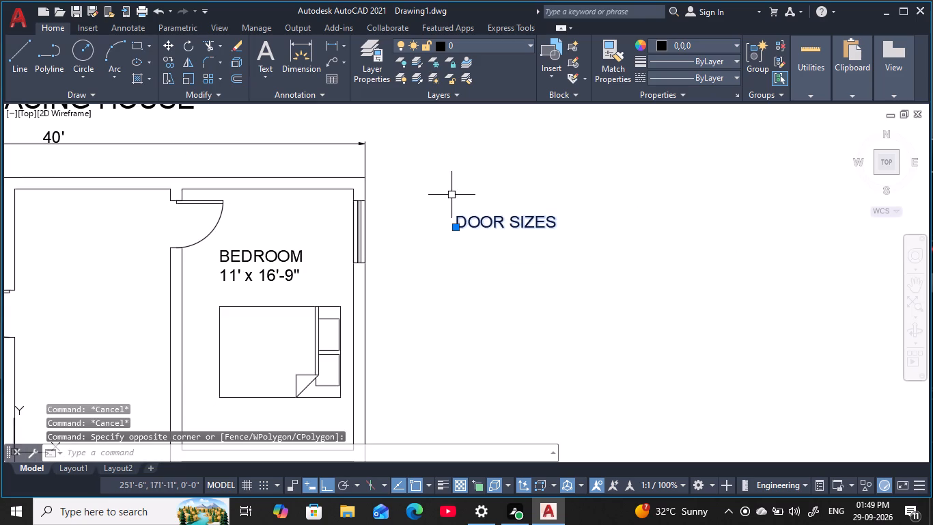
type("SC")
key("space")
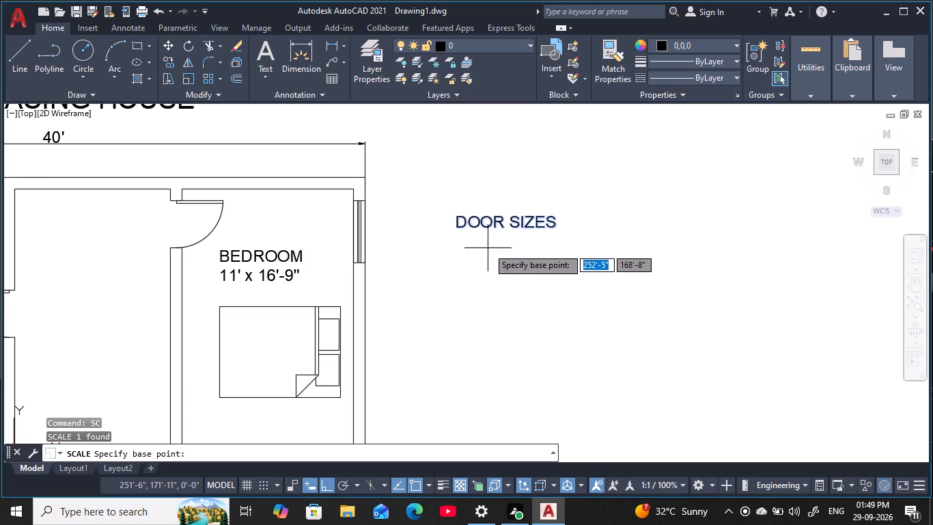
left_click(481, 228)
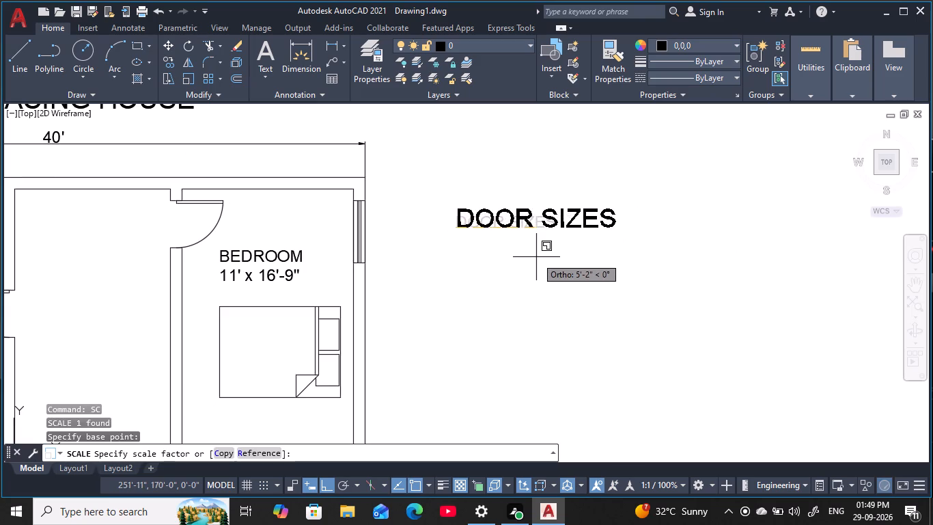
left_click(536, 257)
key("Escape")
key("Escape")
key("Escape")
key("Escape")
scroll(548, 219, "down", 1)
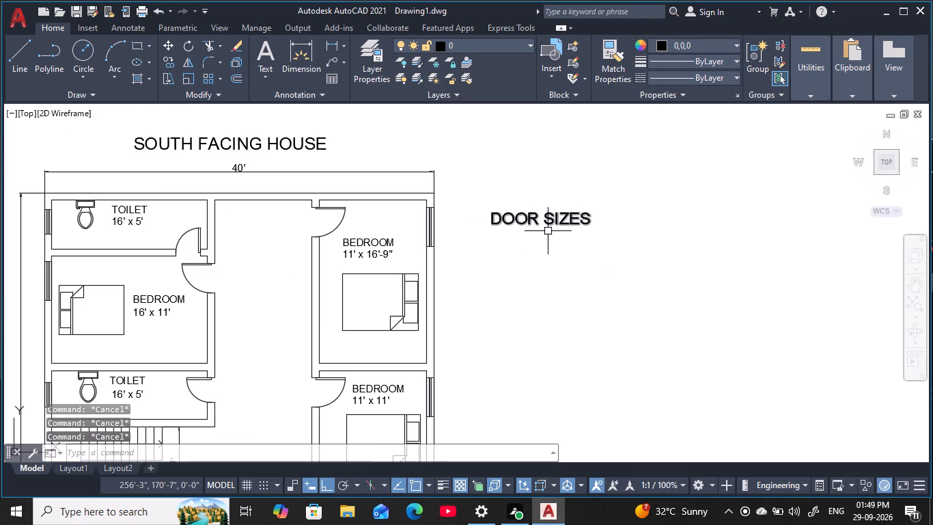
key("Escape")
key("Escape")
key("Escape")
key("Escape")
key("Escape")
key("Escape")
key("Escape")
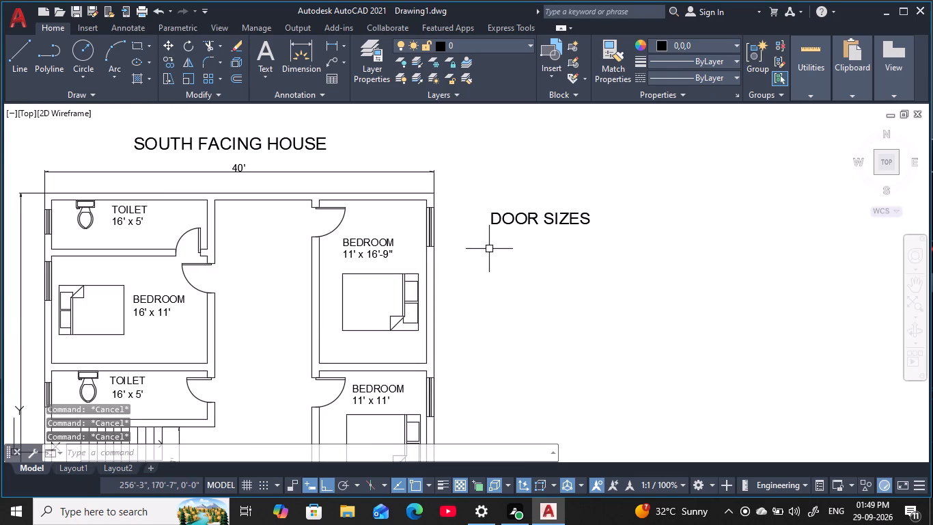
Add single-line text "1.BED RM -3' FT" with a 9-inch height and no rotation directly beneath the DOOR SIZES heading.
type("DT")
key("space")
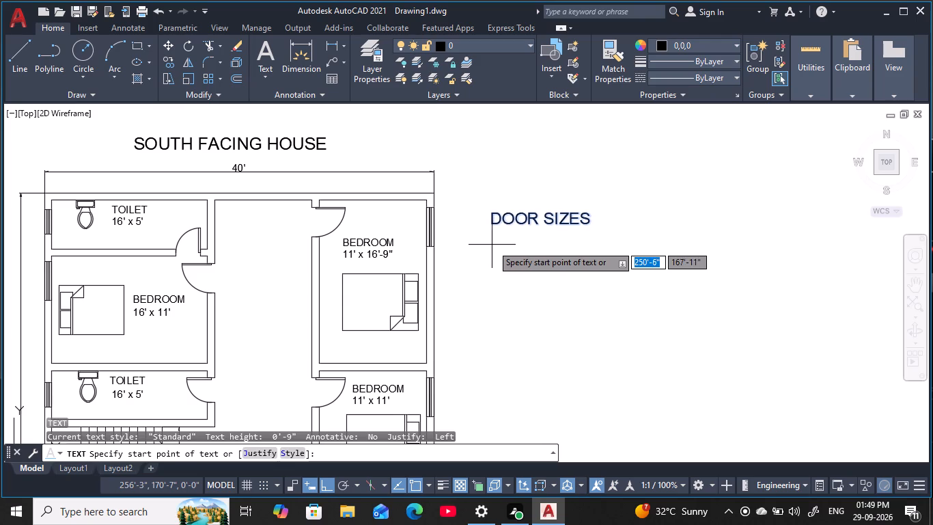
left_click(492, 245)
key("9")
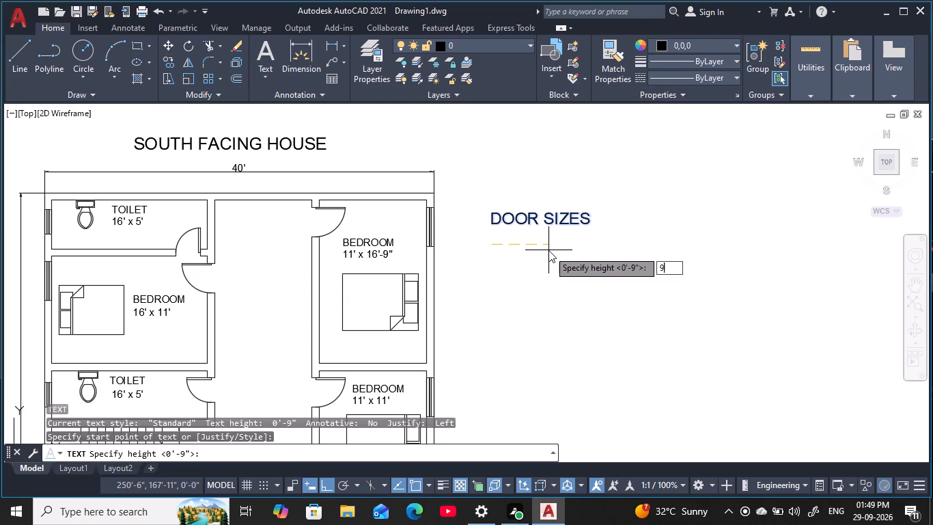
key("space")
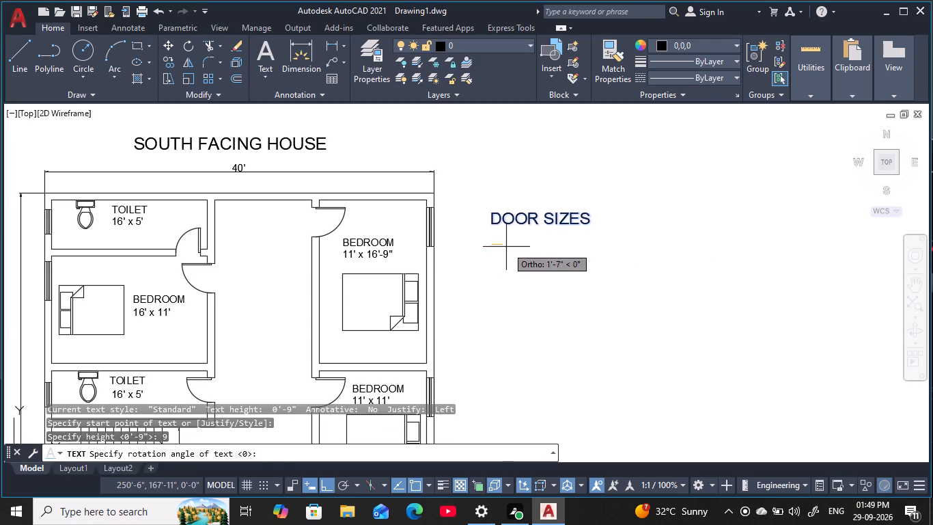
key("space")
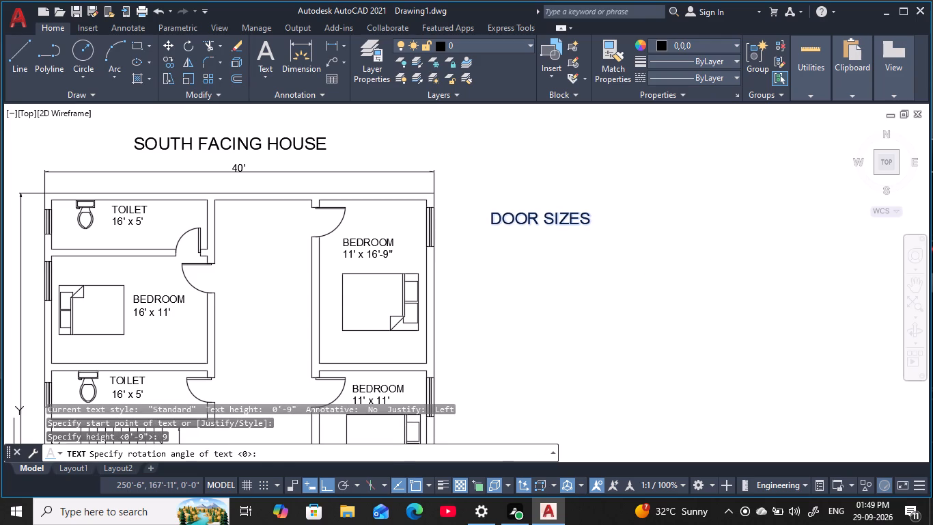
key("1")
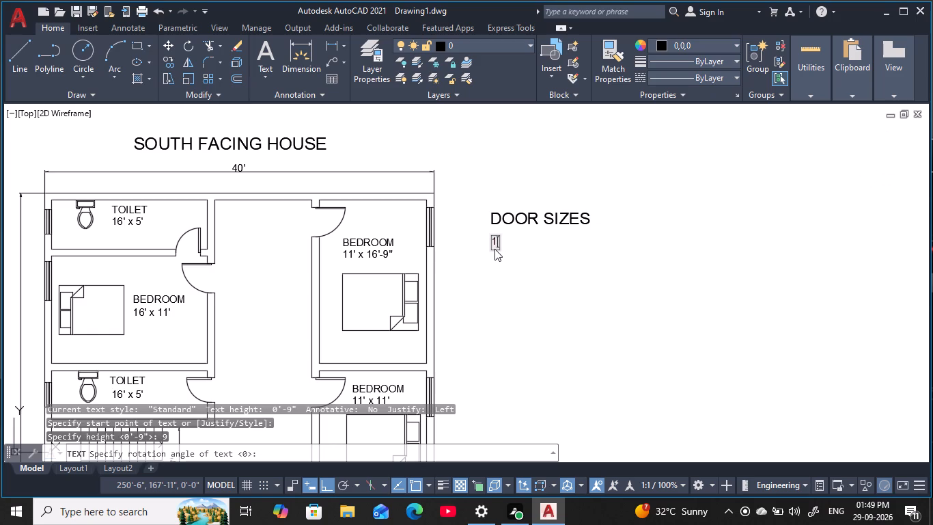
key("period")
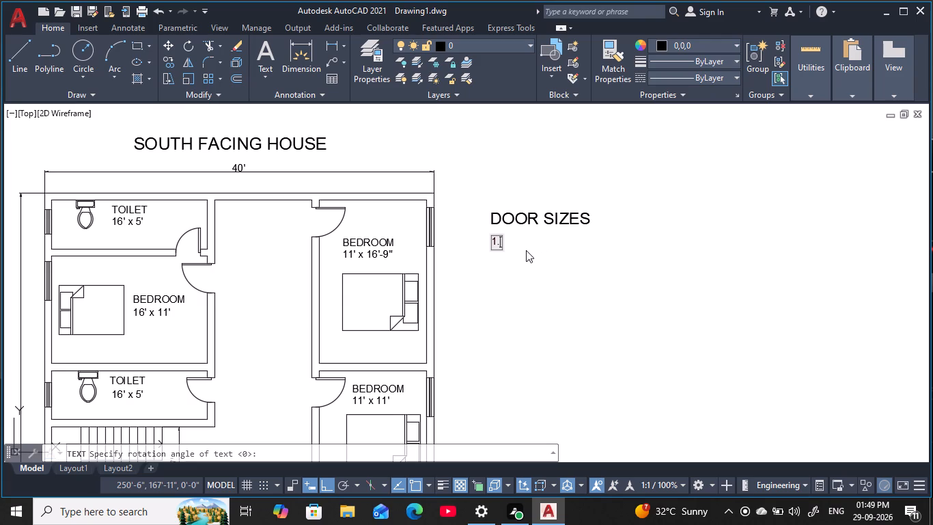
key("b")
key("d")
key("BackSpace")
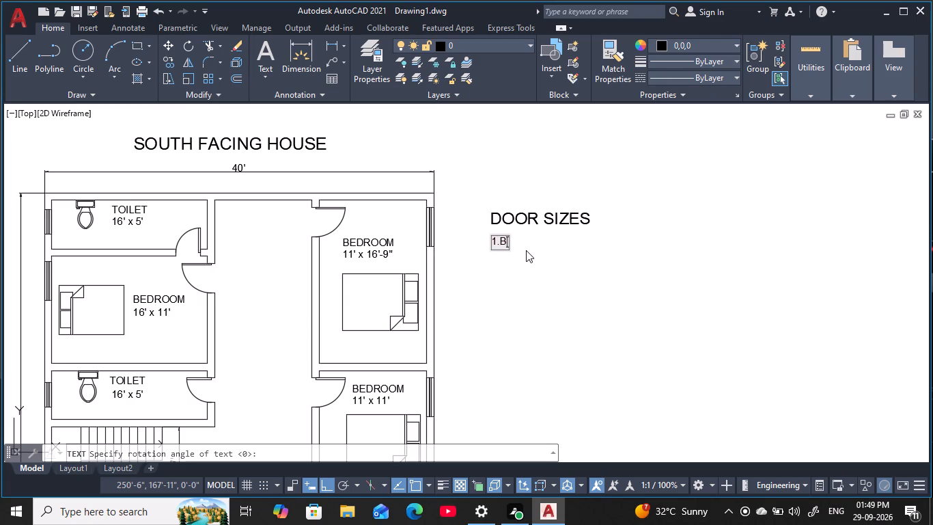
type("ED")
key("space")
type("RM")
key("space")
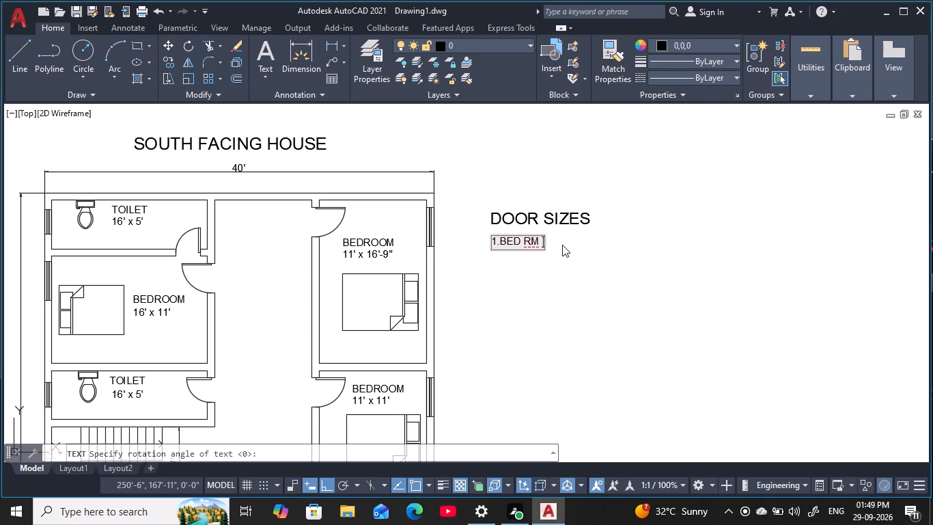
key("minus")
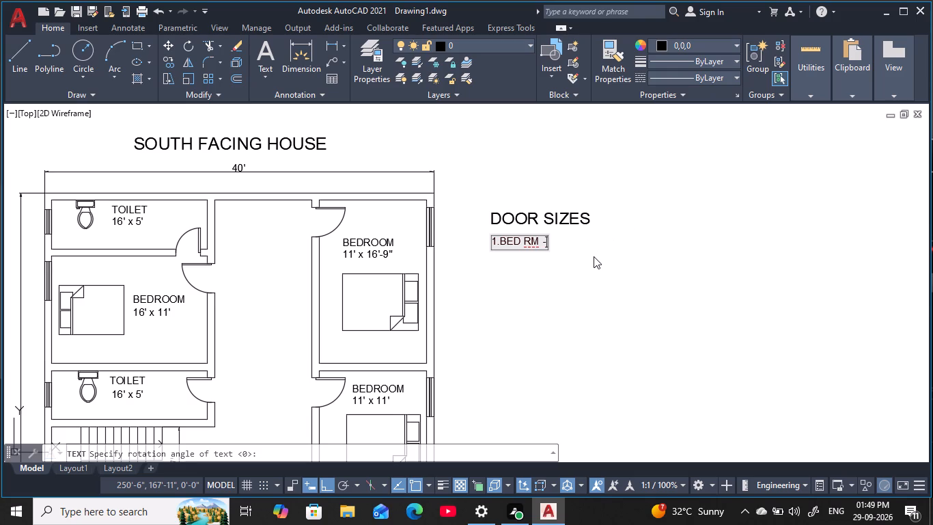
key("3")
key("apostrophe")
key("space")
type("FT")
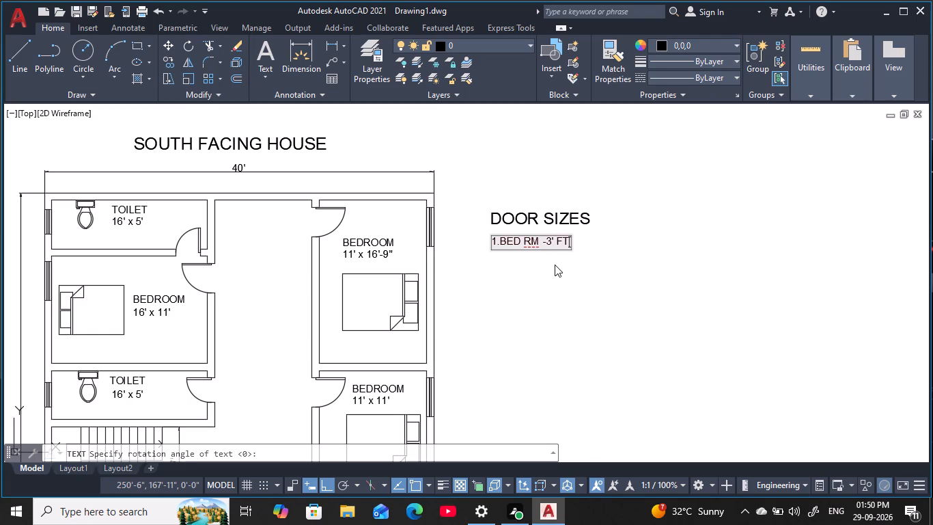
key("Return")
Add "2.WASH RM-2'6"" as the second line of the door sizes list.
key("2")
key("period")
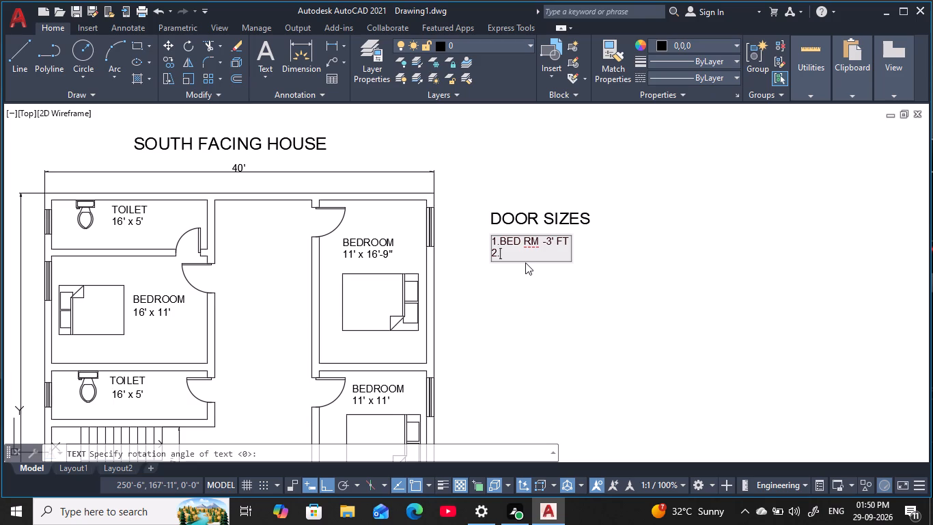
type("WASH RM")
key("space")
key("BackSpace")
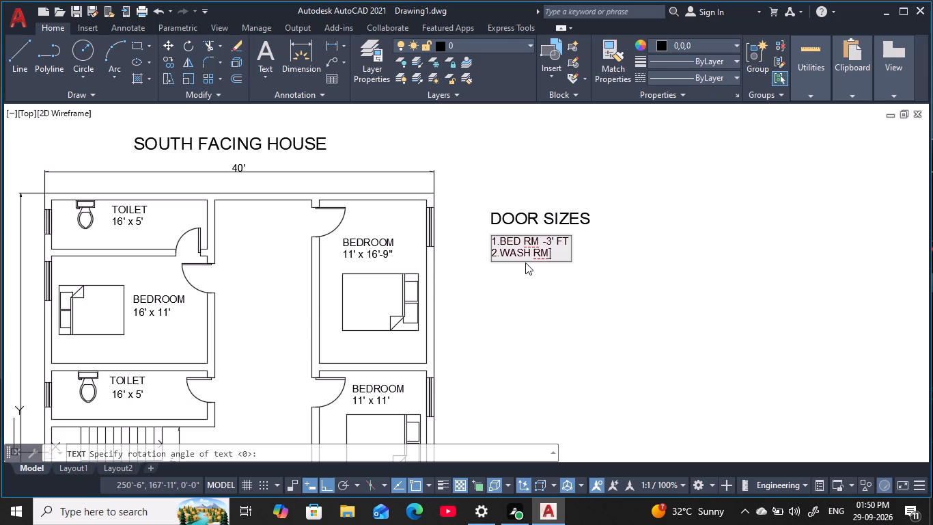
key("minus")
type("2'")
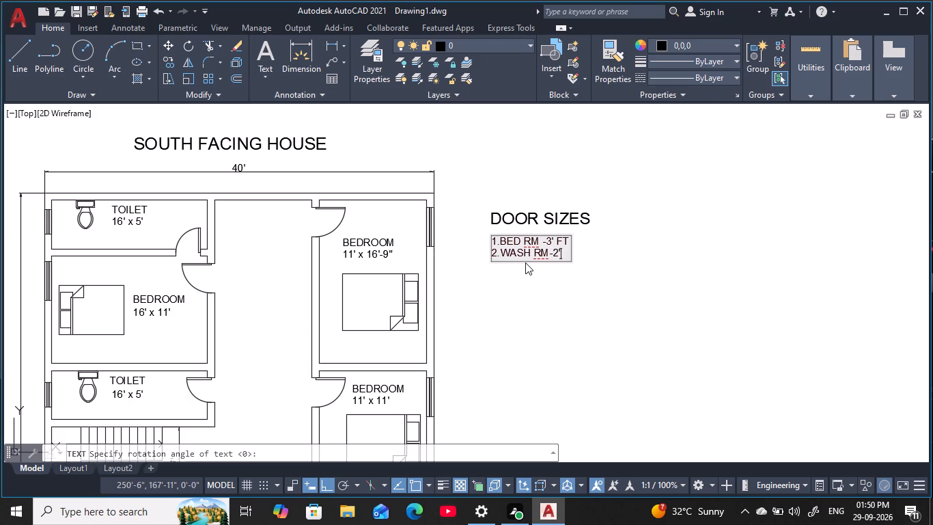
key("6")
key("shift+quotedbl")
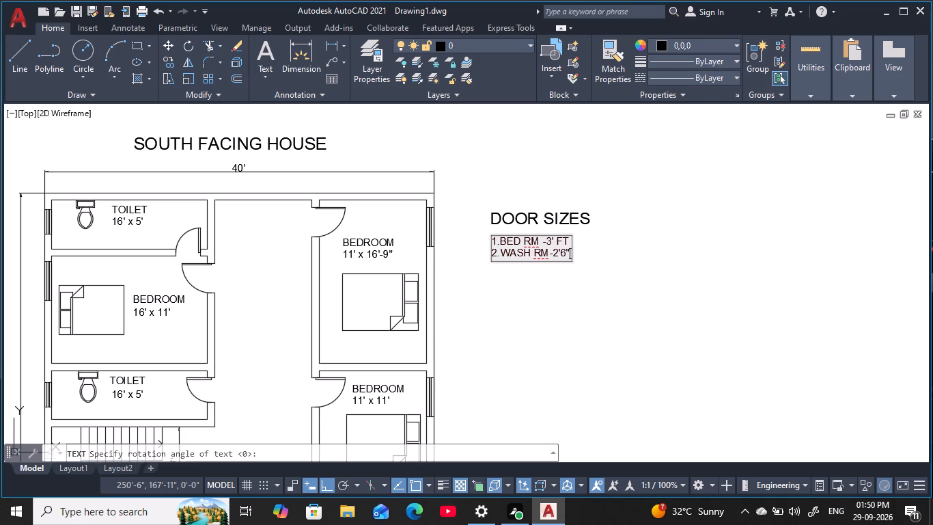
Remove the space before the hyphen in the first list line so it reads "1.BED RM-3' FT", and finish the text.
left_click(546, 241)
key("BackSpace")
key("BackSpace")
key("minus")
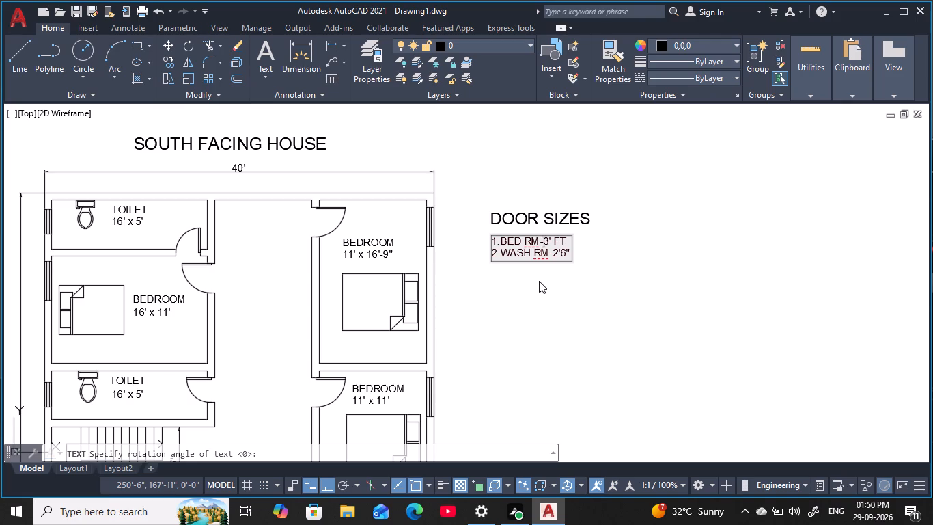
left_click(568, 252)
key("Return")
left_click(610, 282)
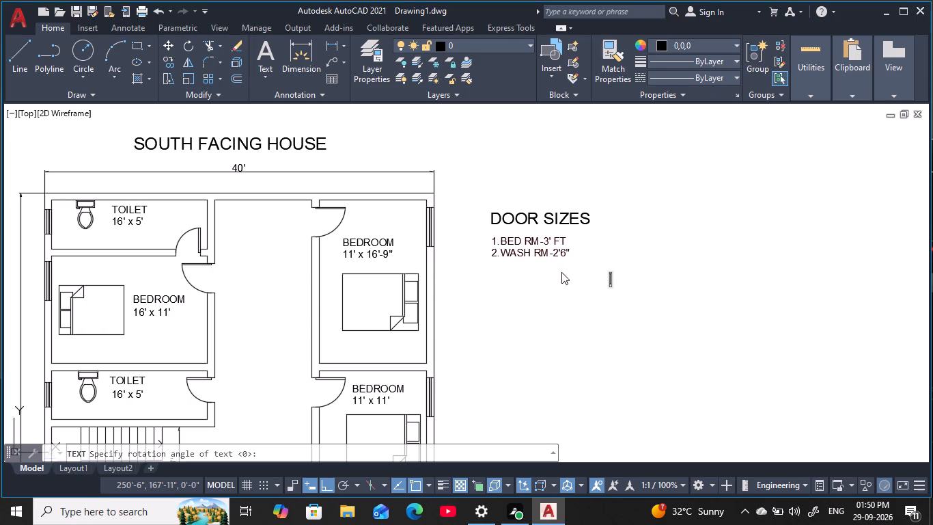
key("Escape")
key("Escape")
key("Escape")
key("Escape")
key("Escape")
key("Escape")
key("Escape")
key("Escape")
key("Escape")
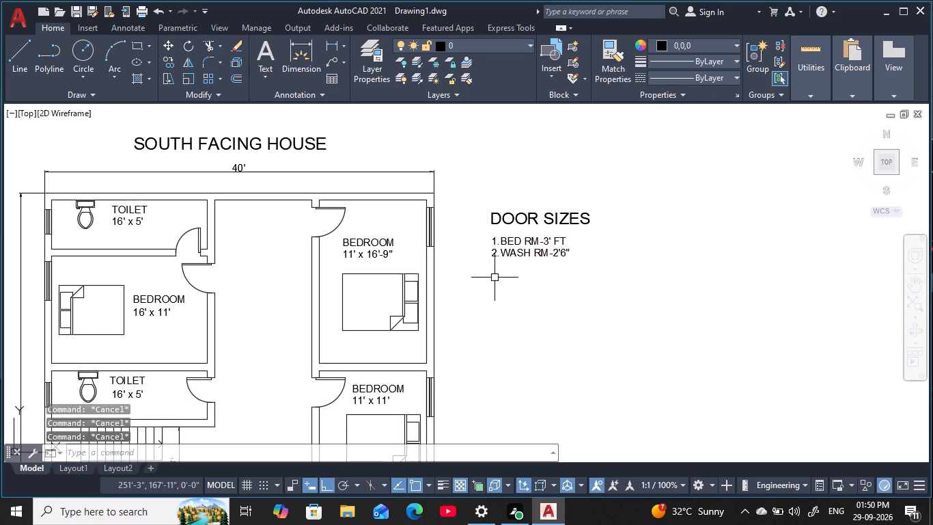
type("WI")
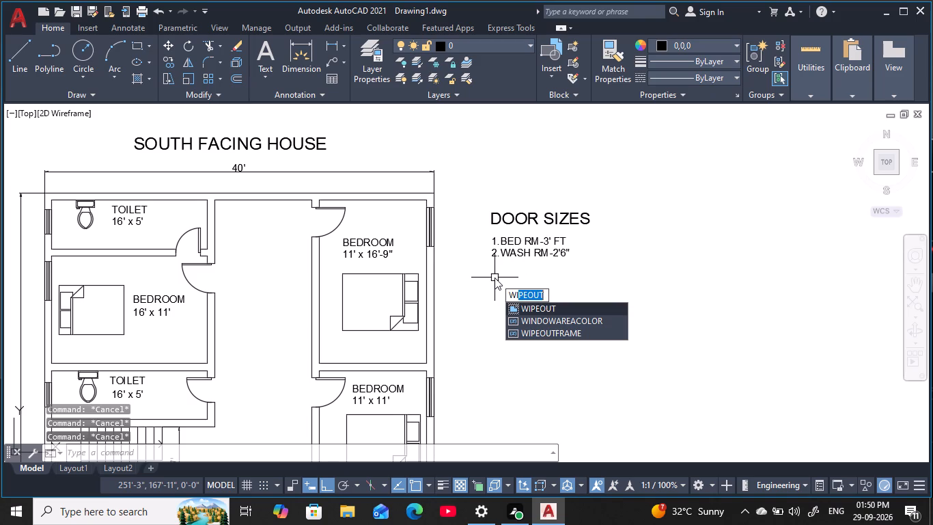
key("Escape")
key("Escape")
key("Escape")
Copy the DOOR SIZES heading straight down to just below the WASH RM line.
left_click(542, 219)
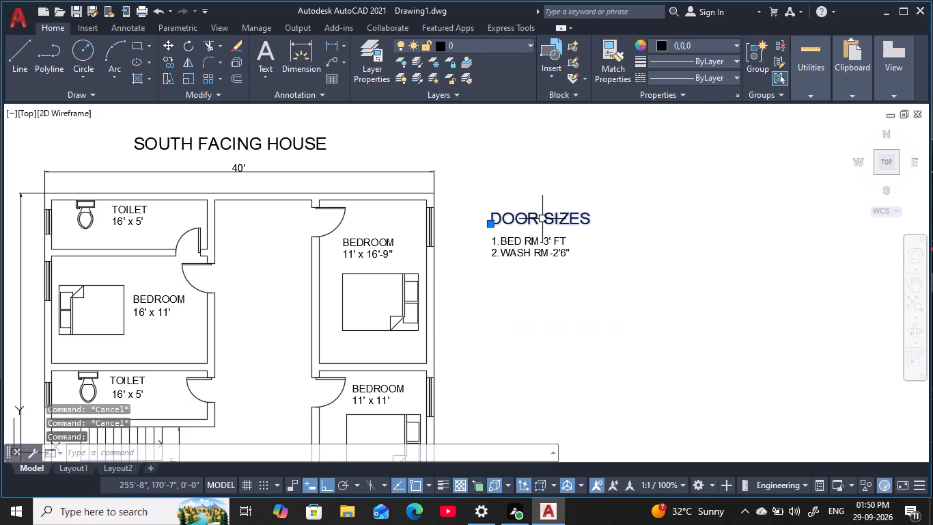
type("CO")
key("space")
left_click(542, 222)
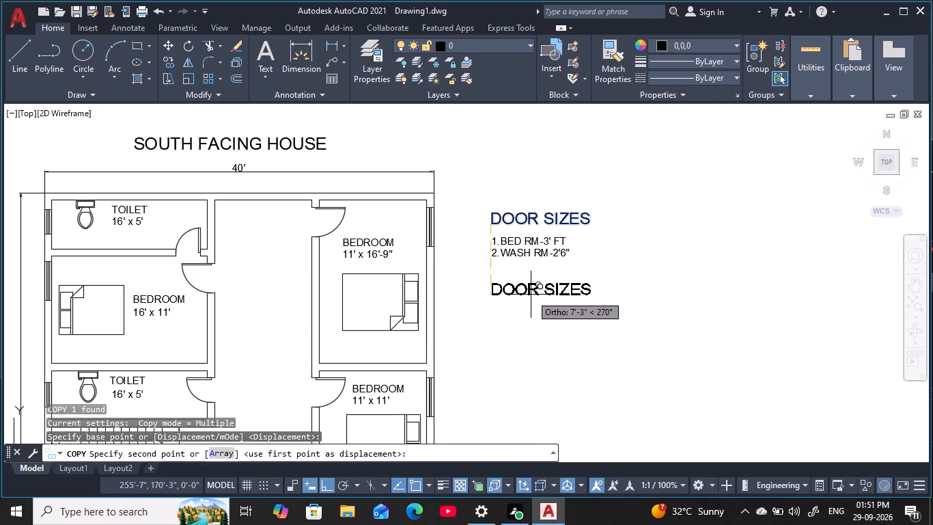
left_click(531, 286)
key("Escape")
key("Escape")
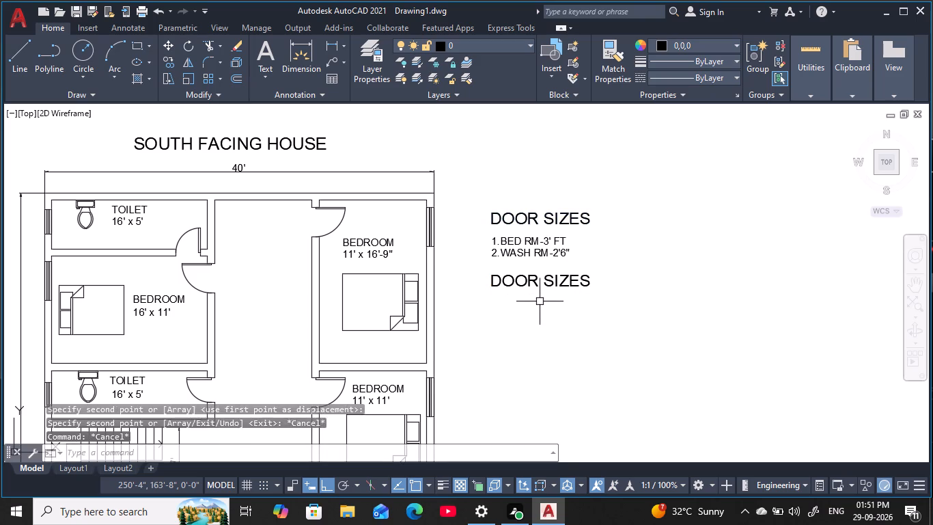
key("Escape")
key("Escape")
key("Escape")
key("Escape")
key("Escape")
Change the copied lower DOOR SIZES heading to read "WINDOW SIZES" and finish text editing.
left_click(540, 290)
left_click(540, 290)
left_click(540, 290)
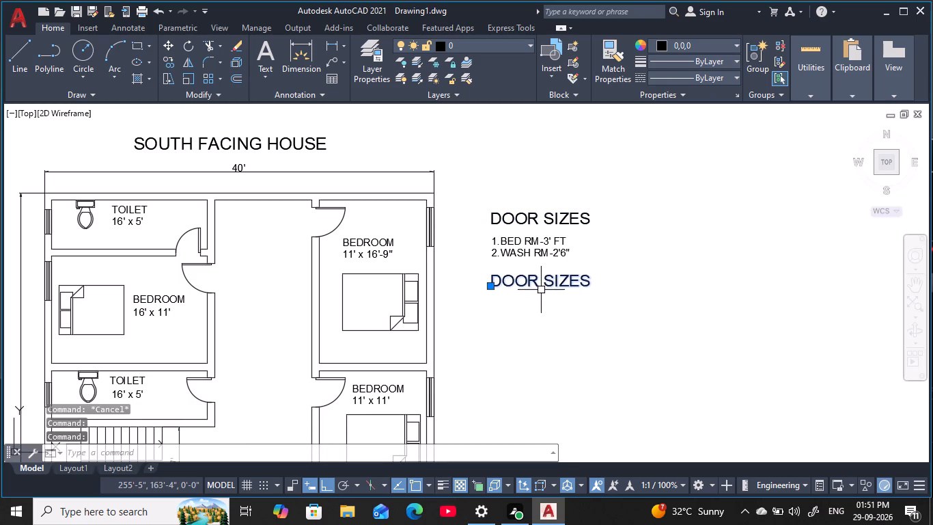
double_click(542, 288)
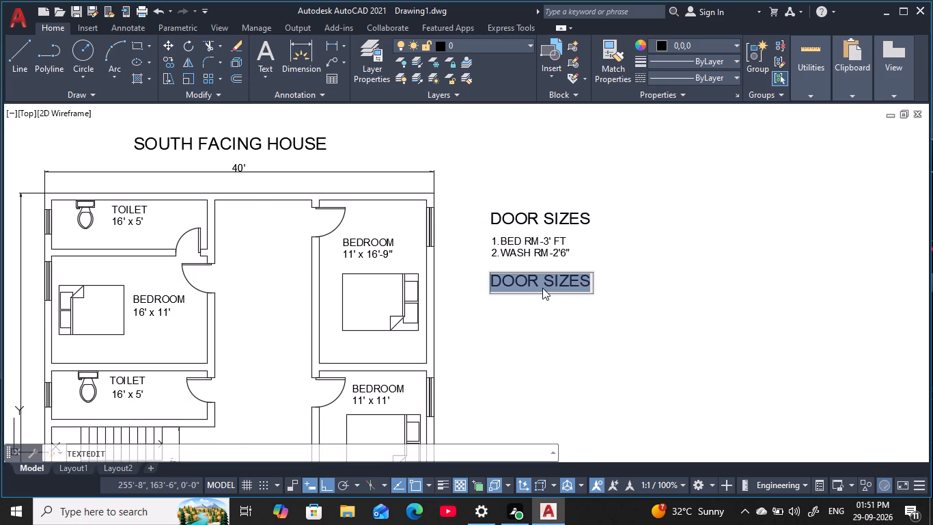
left_click(545, 284)
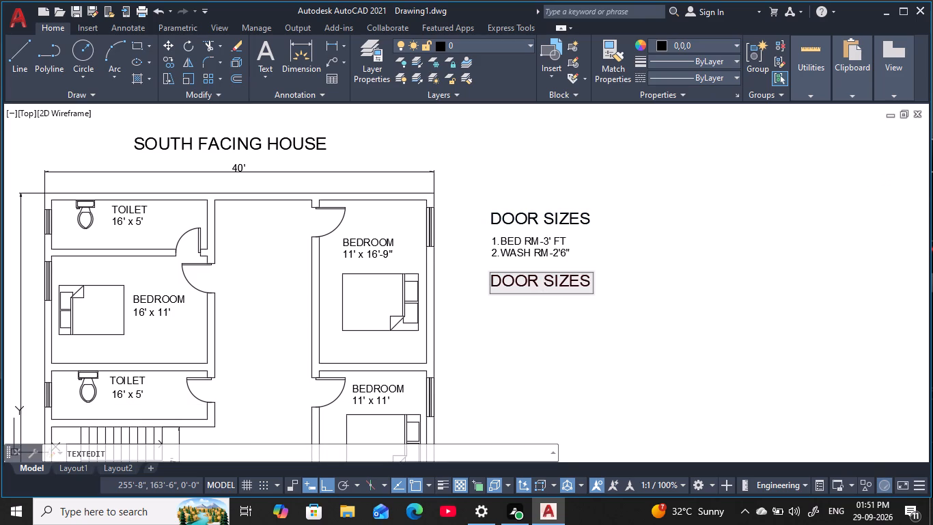
key("BackSpace")
key("BackSpace")
key("BackSpace")
key("BackSpace")
key("BackSpace")
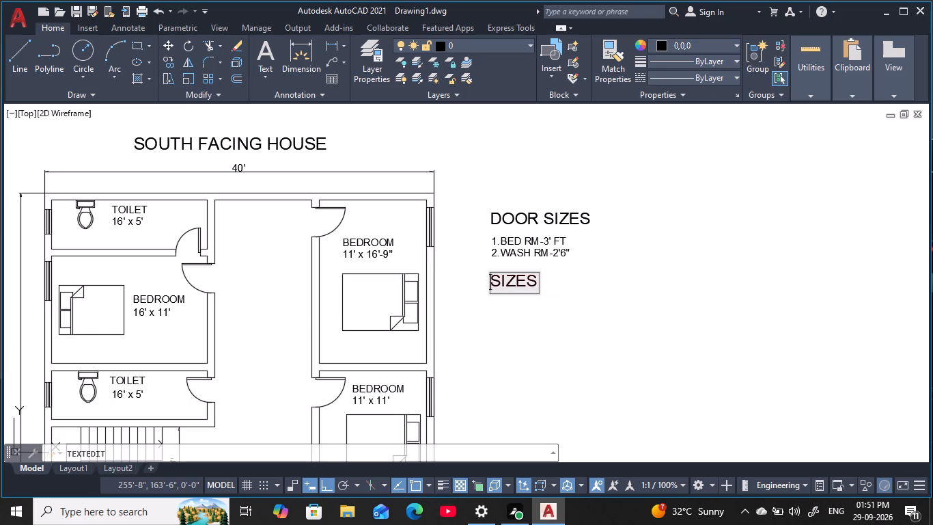
type("WINDOW")
key("space")
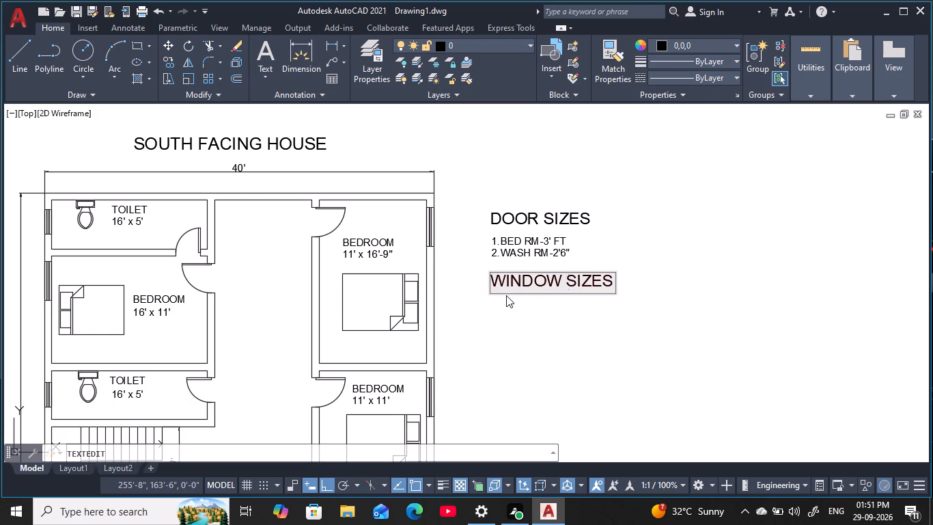
left_click(535, 310)
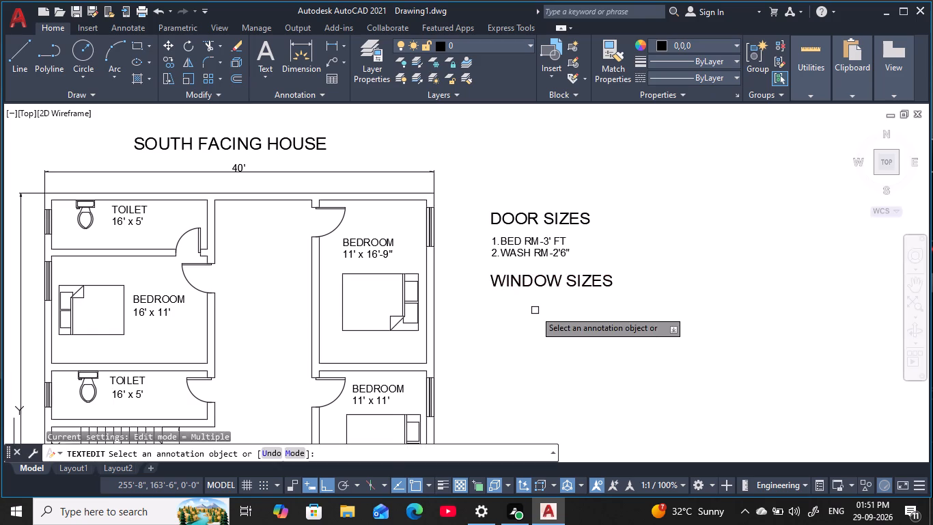
key("Escape")
key("Escape")
key("Escape")
key("Escape")
key("Escape")
key("Escape")
key("Escape")
key("Escape")
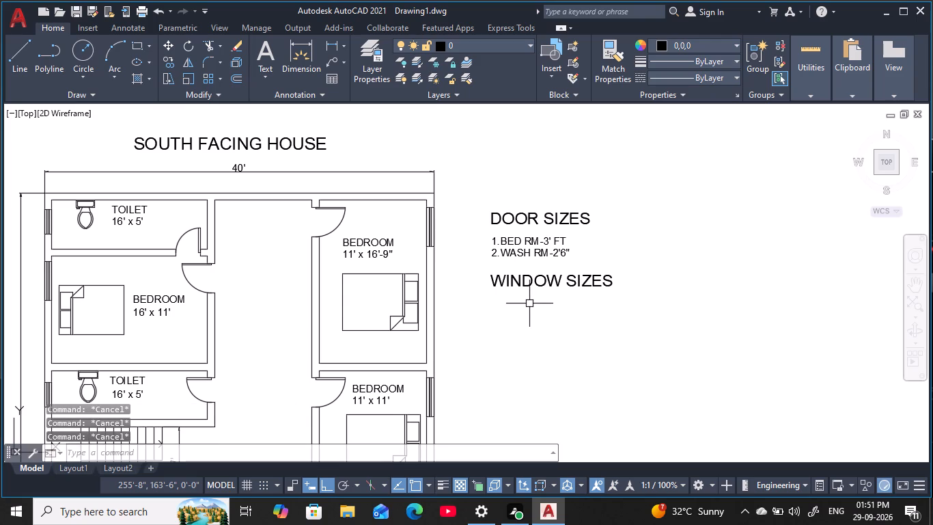
key("Escape")
key("Escape")
key("Escape")
key("Escape")
key("Escape")
key("Escape")
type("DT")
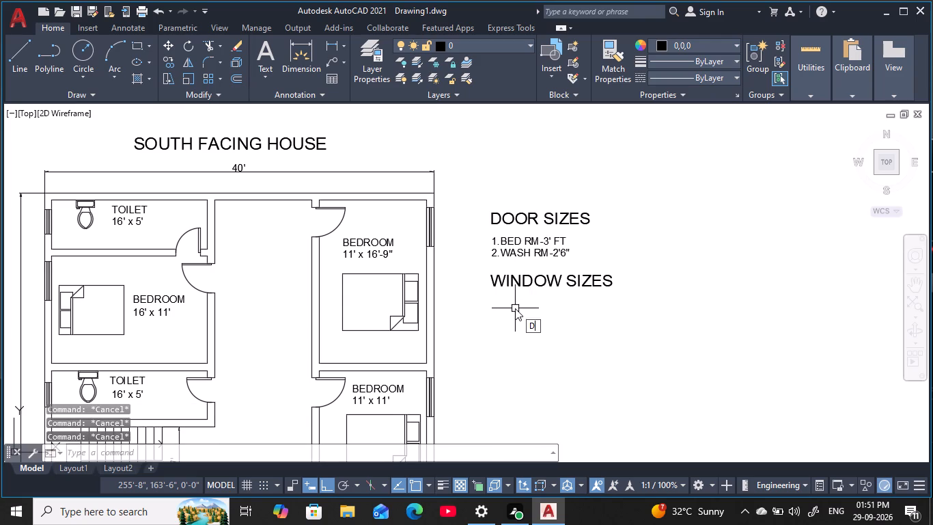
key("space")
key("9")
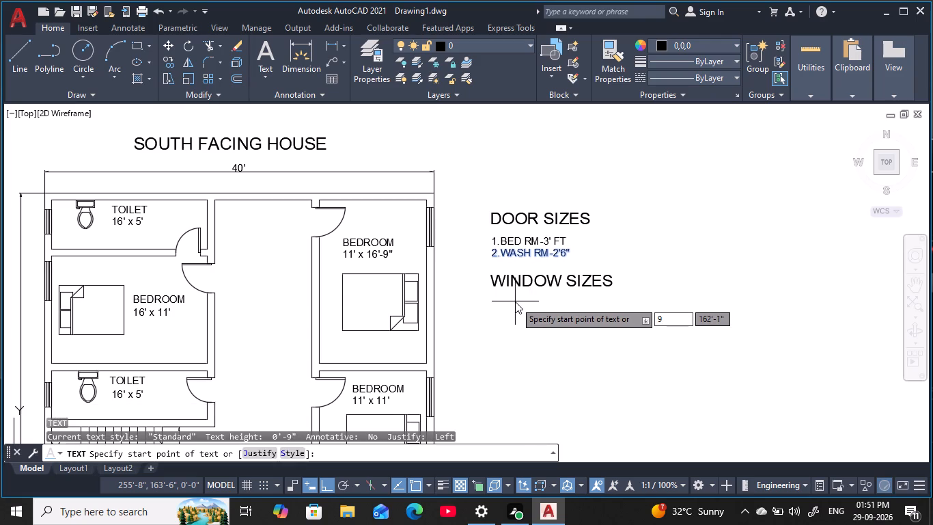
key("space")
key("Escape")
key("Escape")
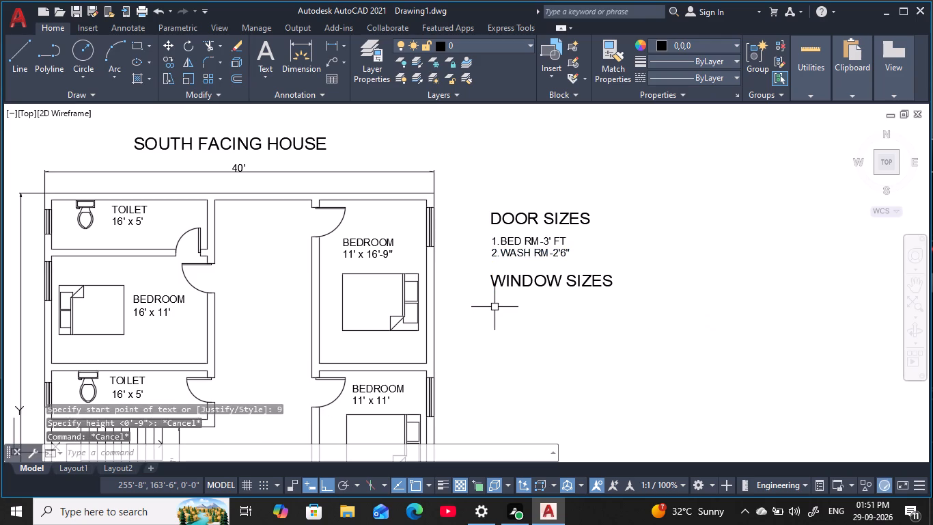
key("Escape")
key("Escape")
Add single-line text "4' x 9"" with a 9-inch height and no rotation just below the WINDOW SIZES heading.
type("DT")
key("space")
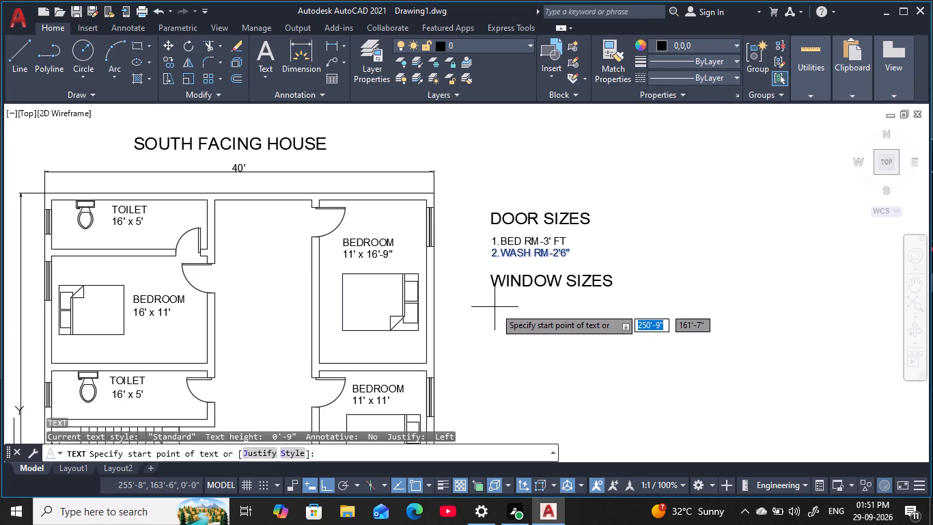
left_click(497, 311)
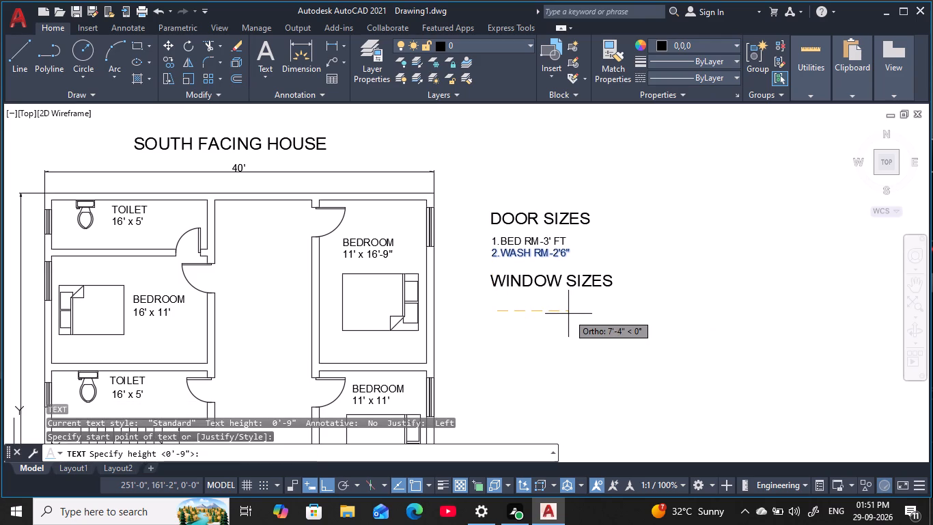
key("9")
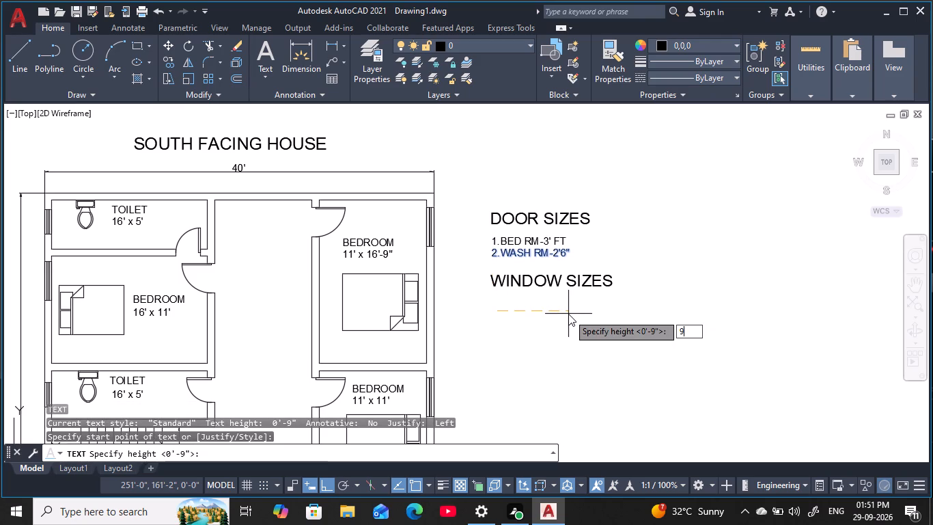
key("space")
key("space")
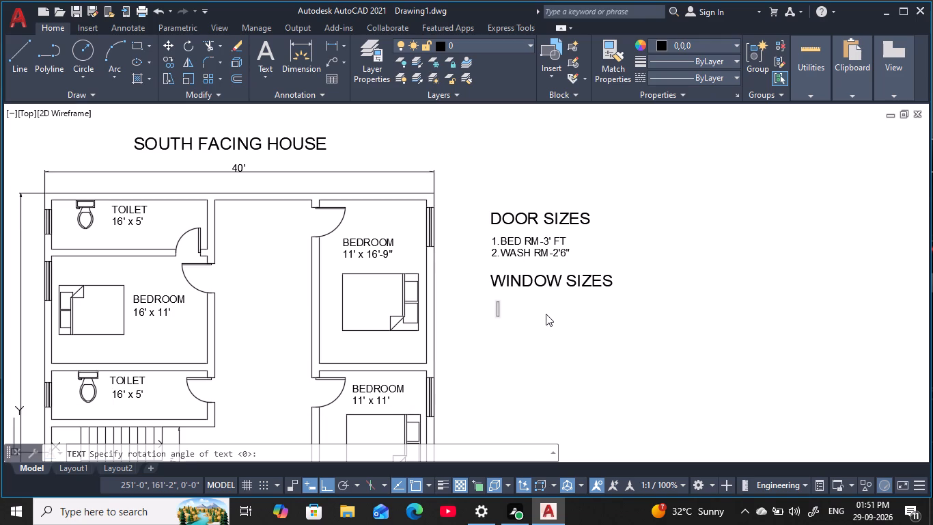
key("4")
key("BackSpace")
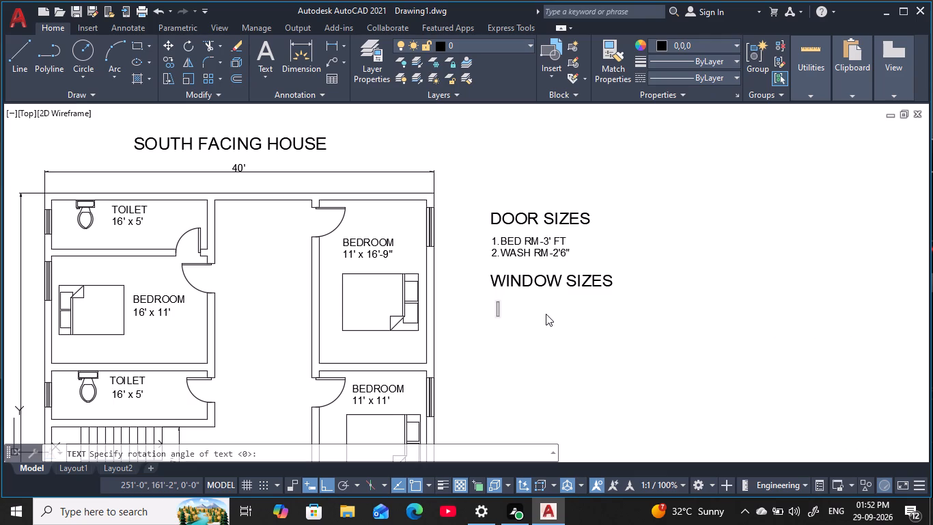
key("4")
key("apostrophe")
key("space")
key("x")
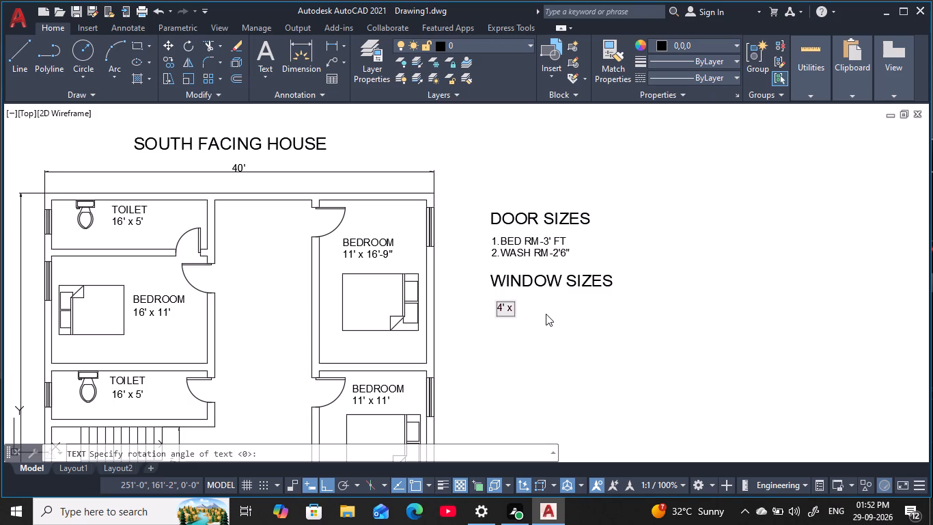
key("space")
type("9")
key("shift+quotedbl")
key("Return")
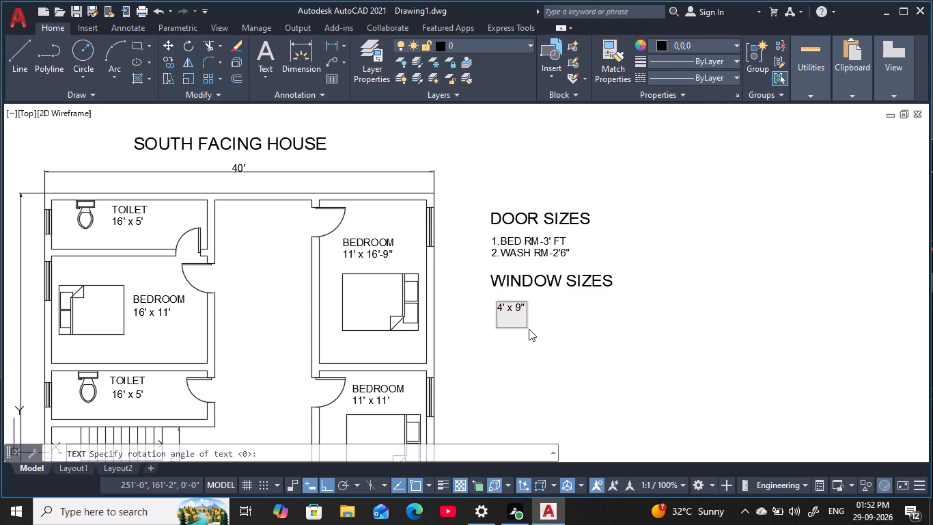
left_click(529, 329)
key("Escape")
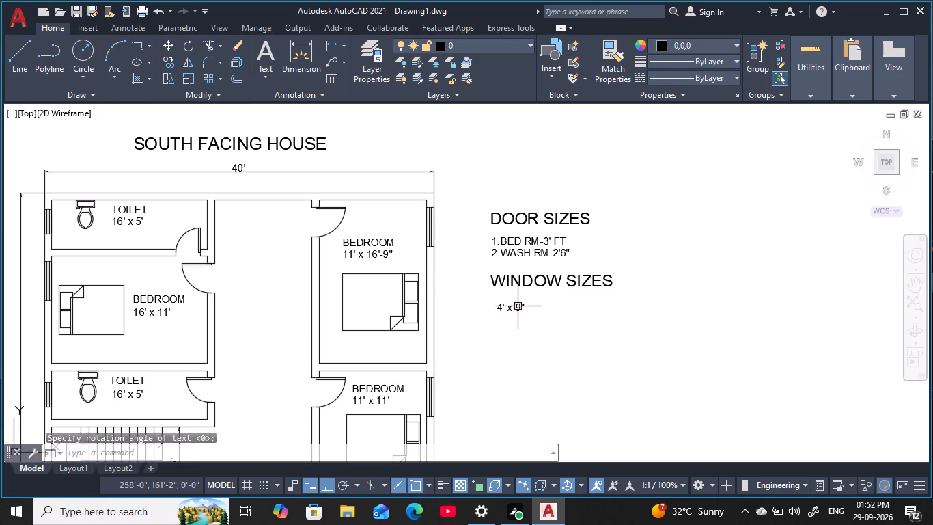
key("Escape")
key("Escape")
key("Escape")
Scale up the 4' x 9" text freehand from its start, until slightly taller than the WINDOW SIZES heading.
left_click(513, 310)
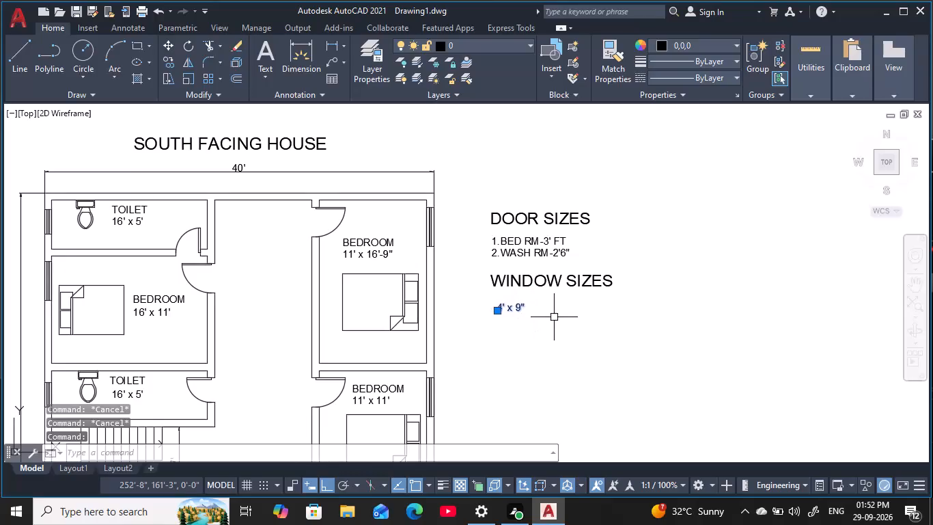
type("sc")
key("space")
left_click(501, 304)
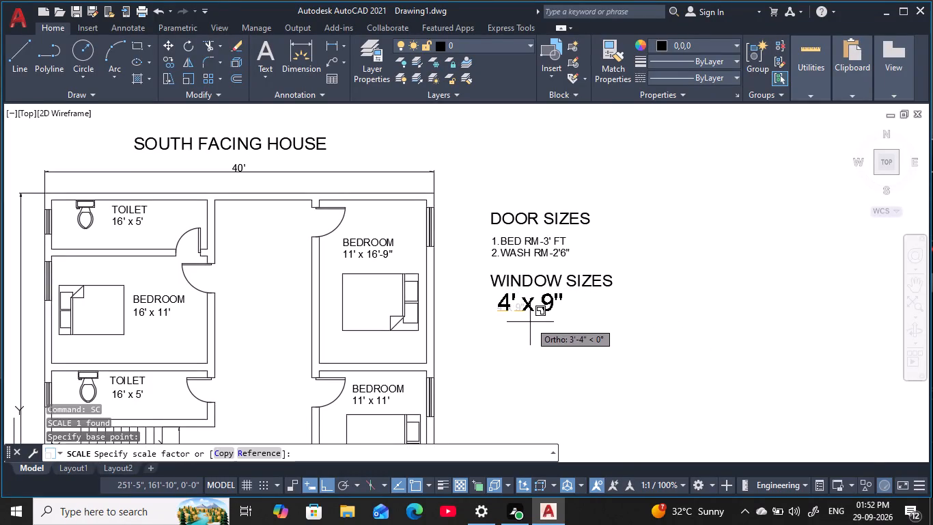
left_click(533, 322)
key("Escape")
key("Escape")
key("Escape")
key("Escape")
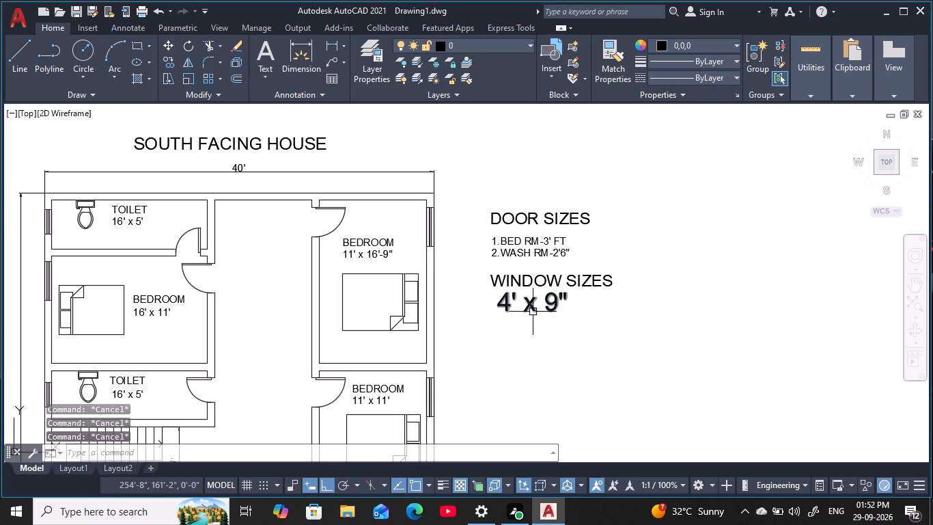
key("Escape")
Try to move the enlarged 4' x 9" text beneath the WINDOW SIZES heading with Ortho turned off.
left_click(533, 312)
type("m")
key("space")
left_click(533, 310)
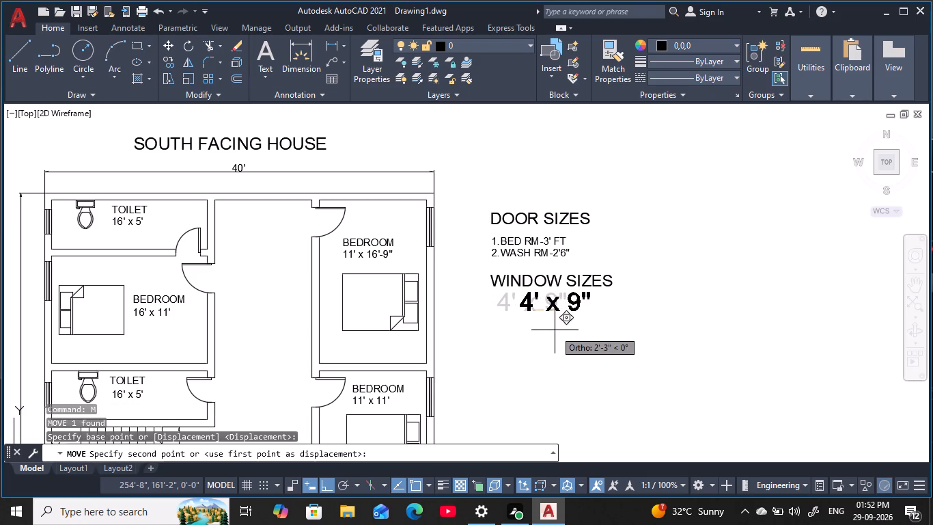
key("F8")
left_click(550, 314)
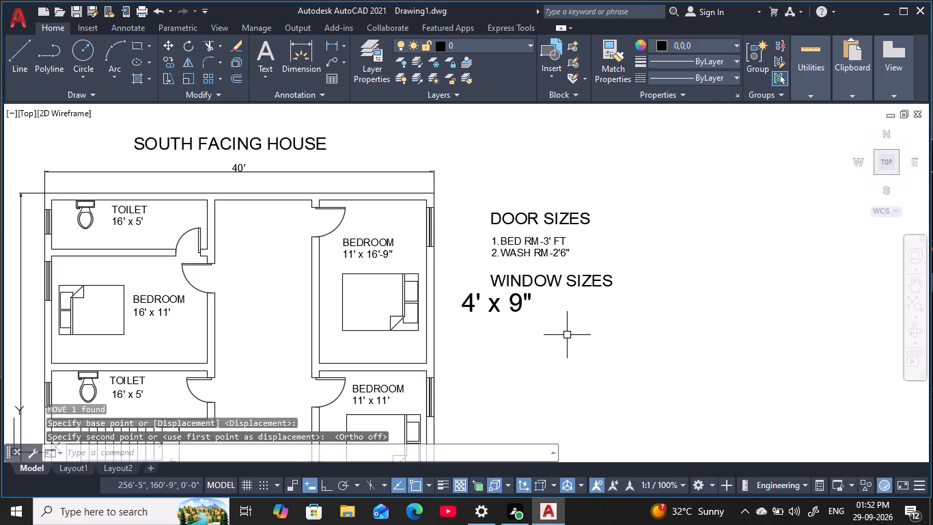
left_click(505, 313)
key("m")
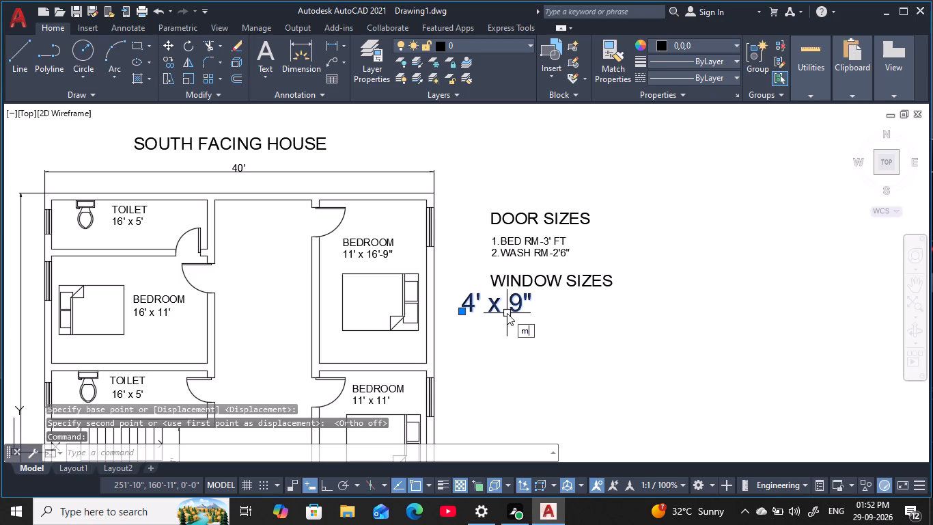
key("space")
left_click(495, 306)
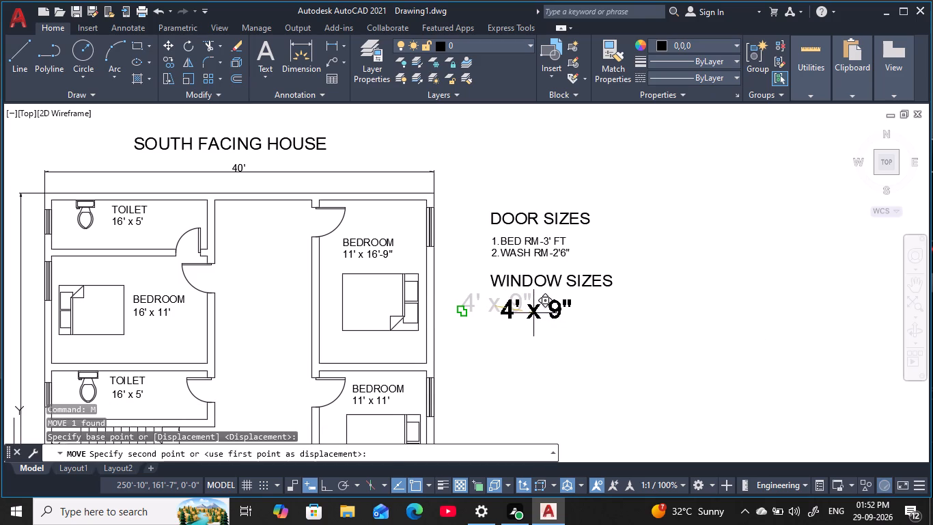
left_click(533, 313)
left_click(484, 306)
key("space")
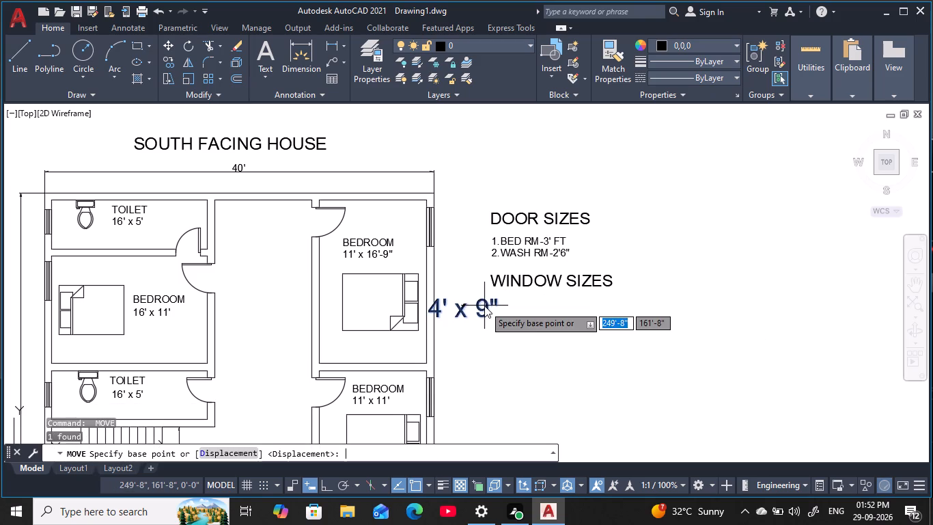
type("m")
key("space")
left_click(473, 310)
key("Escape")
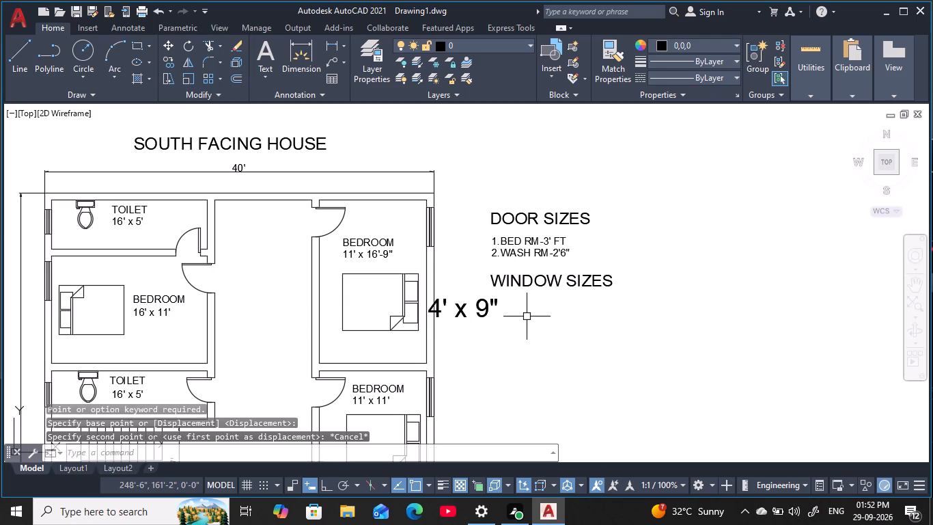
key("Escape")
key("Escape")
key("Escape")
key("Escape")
Move the 4' x 9" text about 8'-4" across so it sits centred beneath the WINDOW SIZES heading.
left_click(483, 314)
type("m")
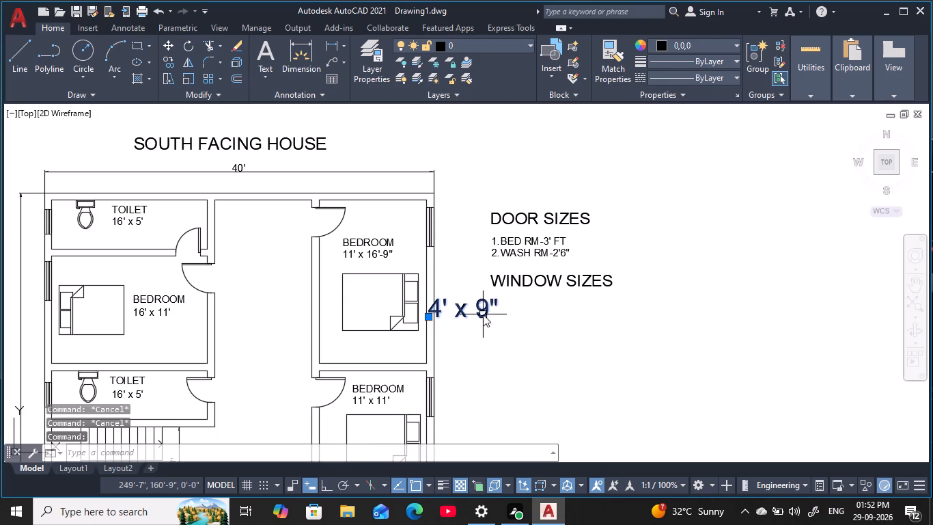
key("space")
left_click(483, 314)
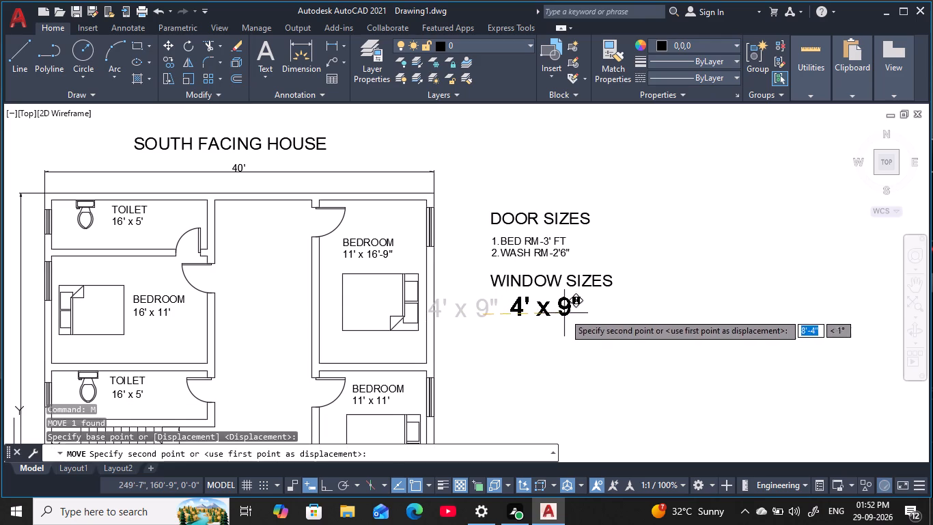
left_click(564, 313)
key("Escape")
key("Escape")
key("Escape")
key("Escape")
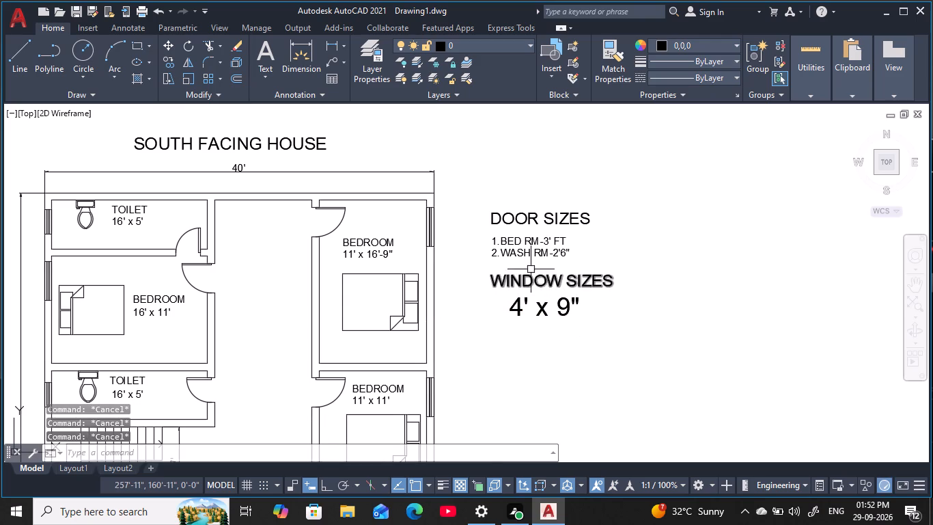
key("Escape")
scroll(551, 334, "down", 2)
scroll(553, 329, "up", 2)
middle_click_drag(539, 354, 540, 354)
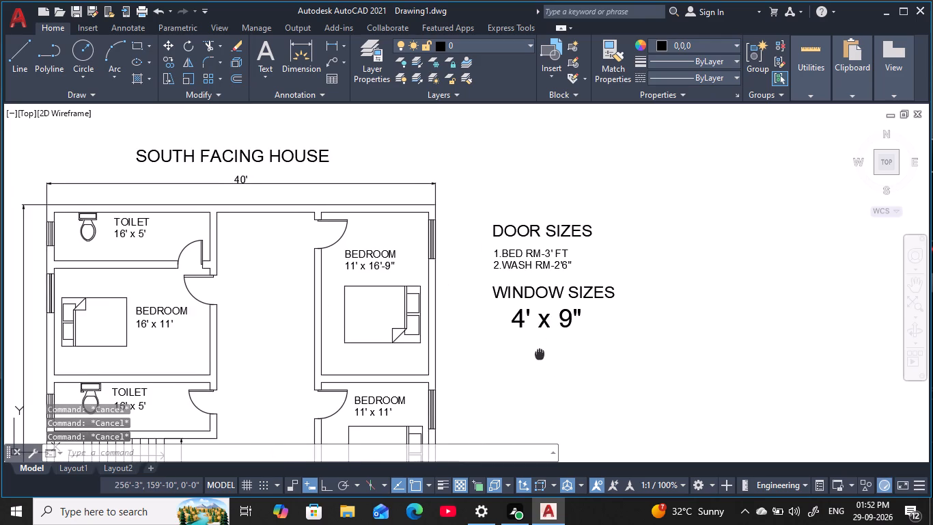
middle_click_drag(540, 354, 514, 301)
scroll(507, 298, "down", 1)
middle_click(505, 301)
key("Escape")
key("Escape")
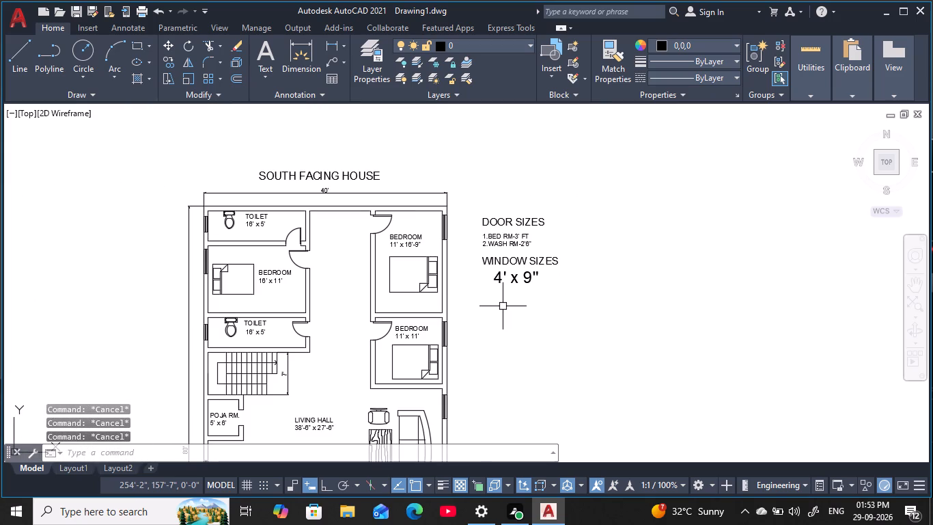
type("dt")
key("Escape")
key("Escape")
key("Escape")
Copy the WINDOW SIZES heading to the empty space below the 4' x 9" text, roughly aligned with the original.
left_click(529, 265)
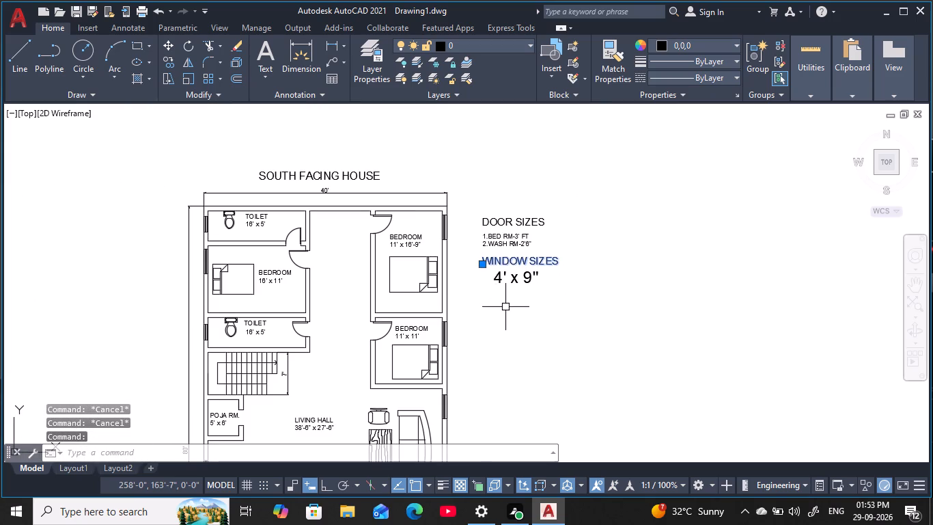
type("co")
key("space")
left_click(523, 262)
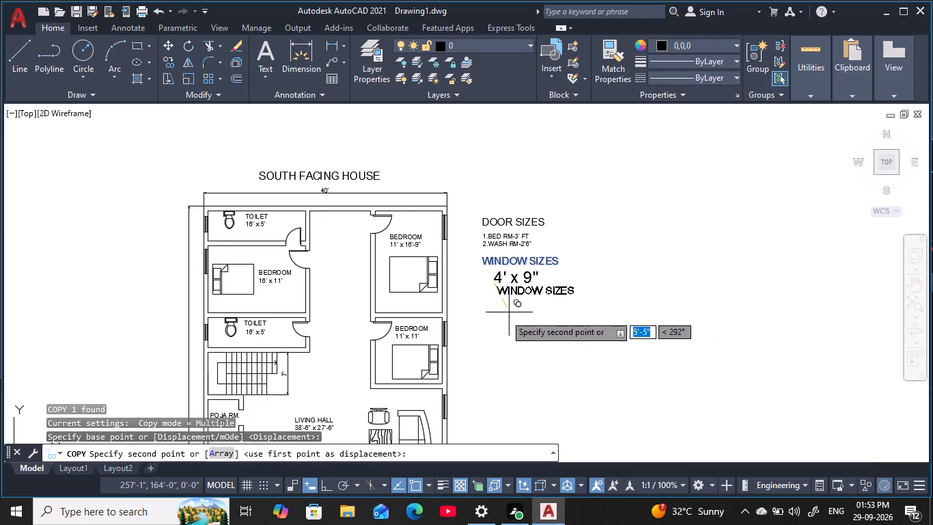
left_click(493, 326)
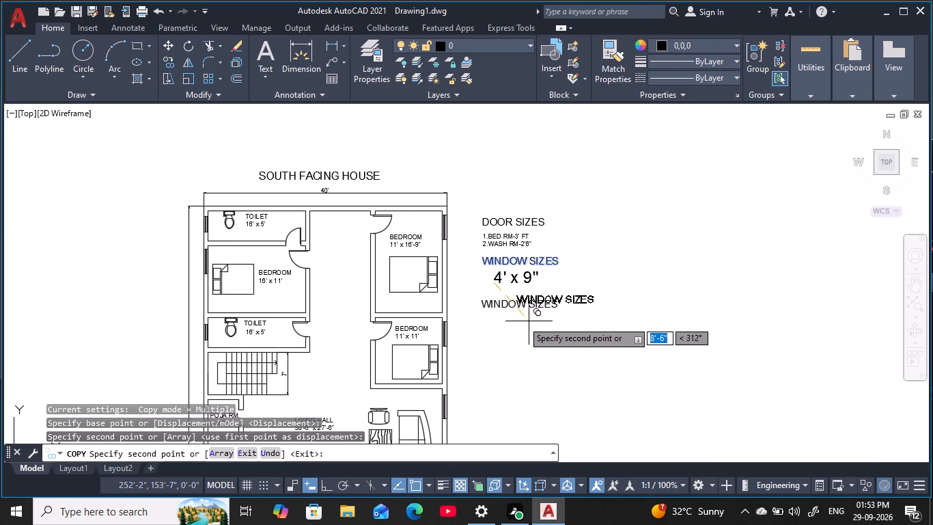
key("Escape")
key("Escape")
key("Escape")
key("Escape")
key("Escape")
Replace the text of the copied lower heading with VENTILATOR in capitals.
scroll(506, 310, "up", 2)
double_click(532, 302)
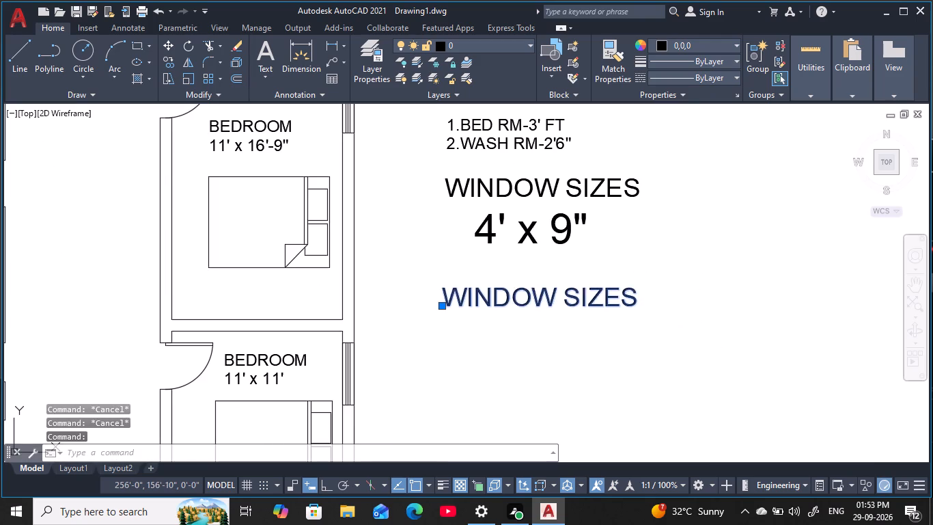
key("BackSpace")
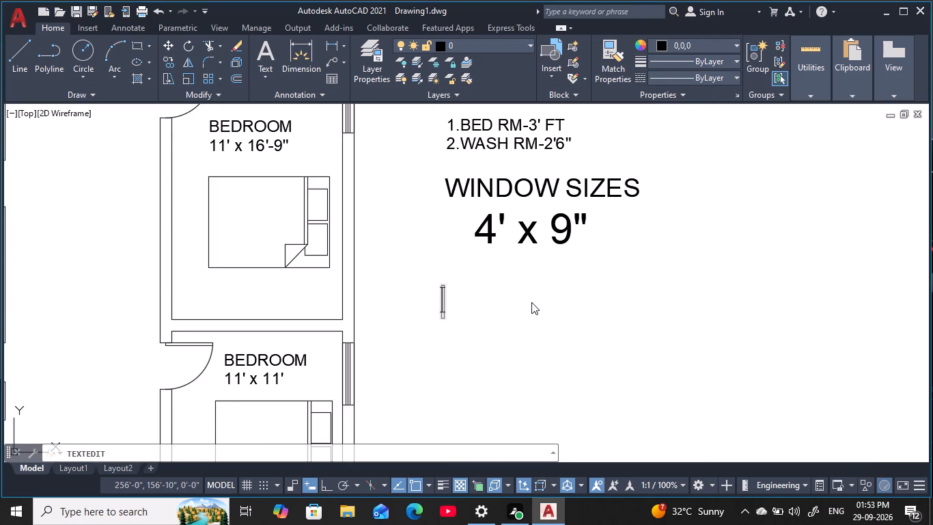
type("vw")
key("BackSpace")
key("BackSpace")
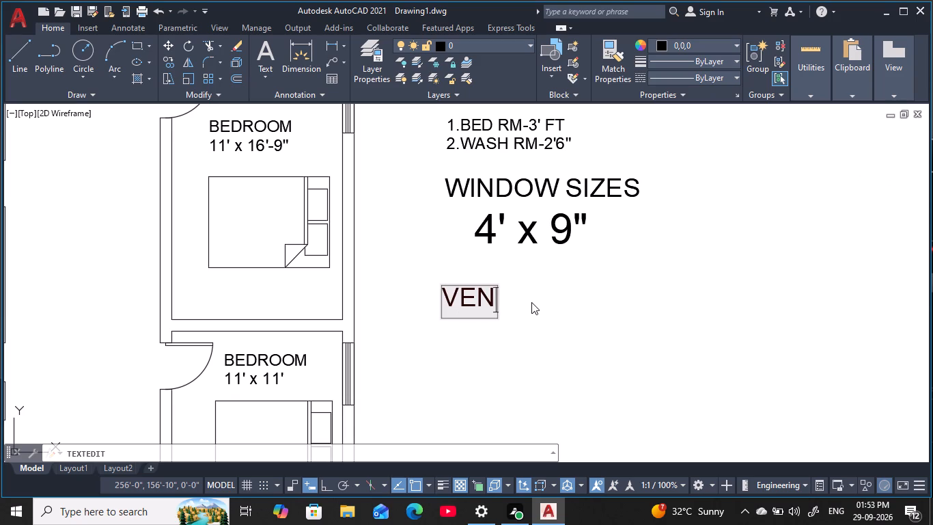
type("tor")
key("space")
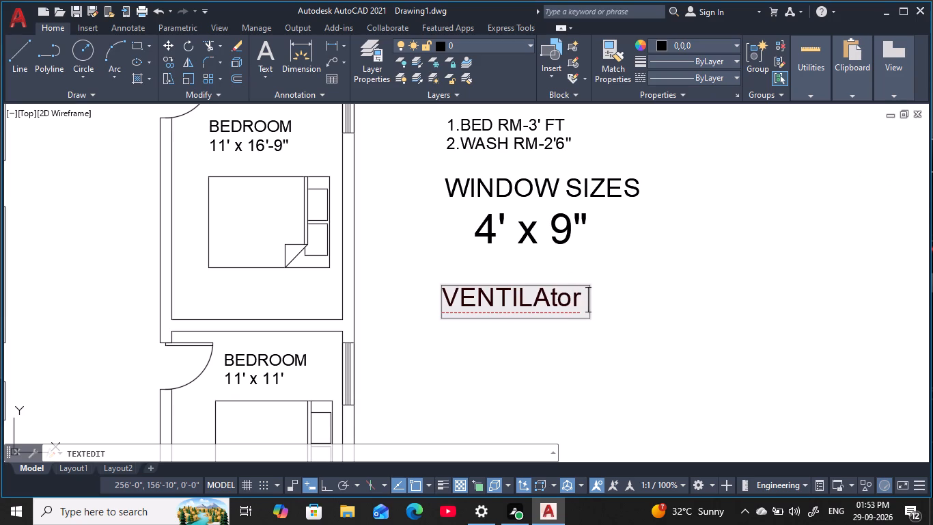
key("BackSpace")
key("BackSpace")
key("BackSpace")
key("BackSpace")
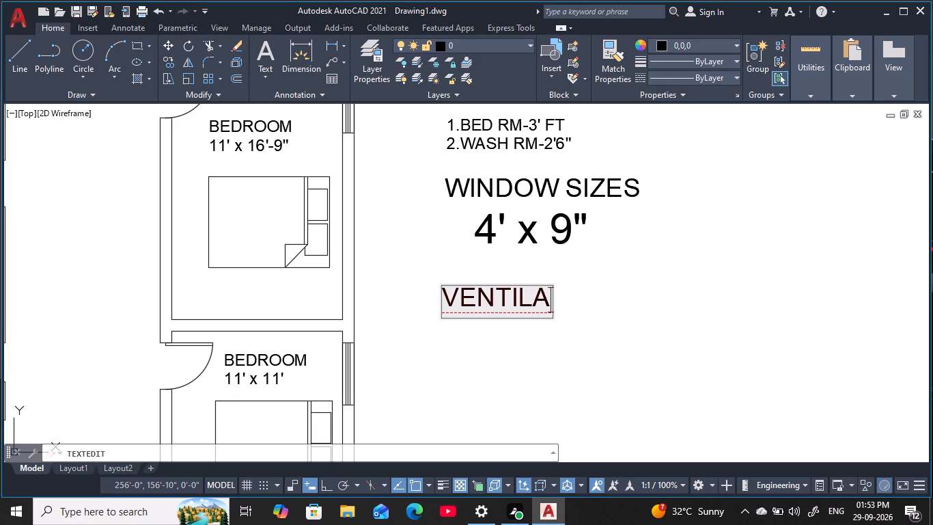
type("TOR")
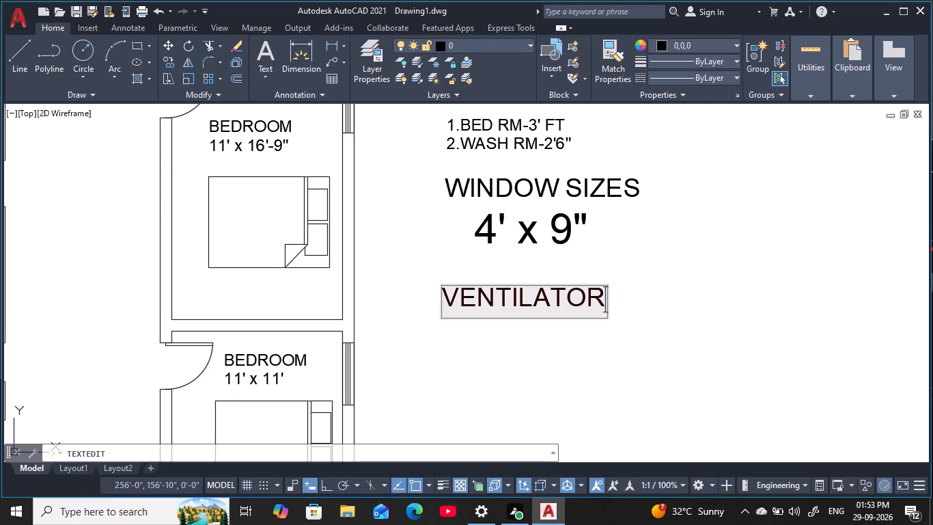
key("Return")
key("Escape")
key("Escape")
key("Escape")
key("Escape")
key("Escape")
key("Escape")
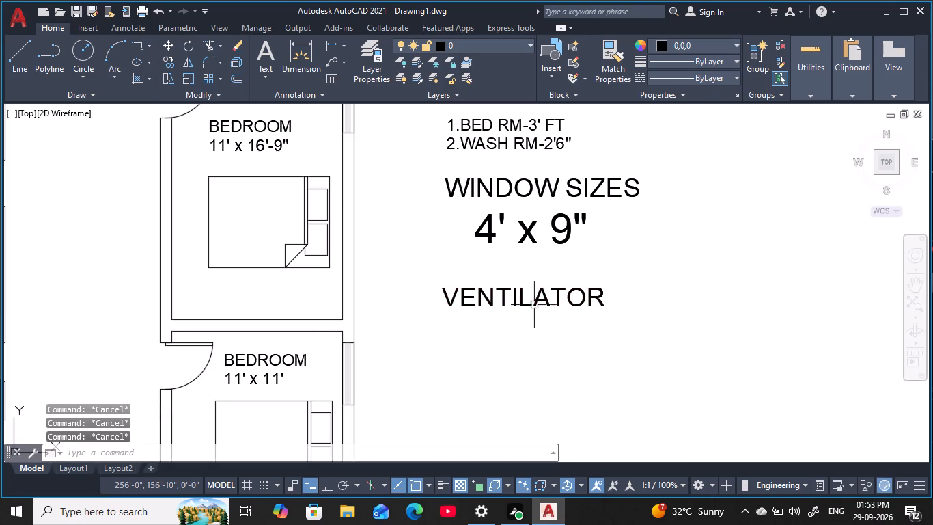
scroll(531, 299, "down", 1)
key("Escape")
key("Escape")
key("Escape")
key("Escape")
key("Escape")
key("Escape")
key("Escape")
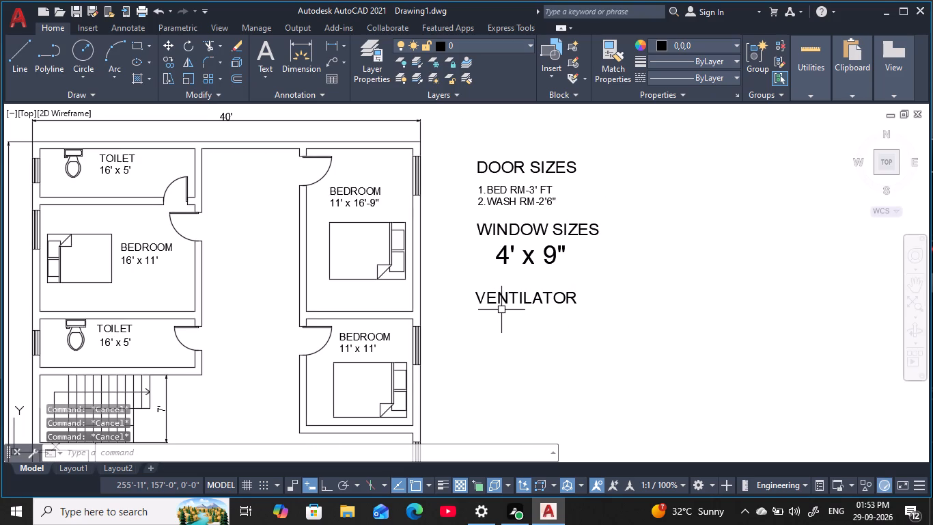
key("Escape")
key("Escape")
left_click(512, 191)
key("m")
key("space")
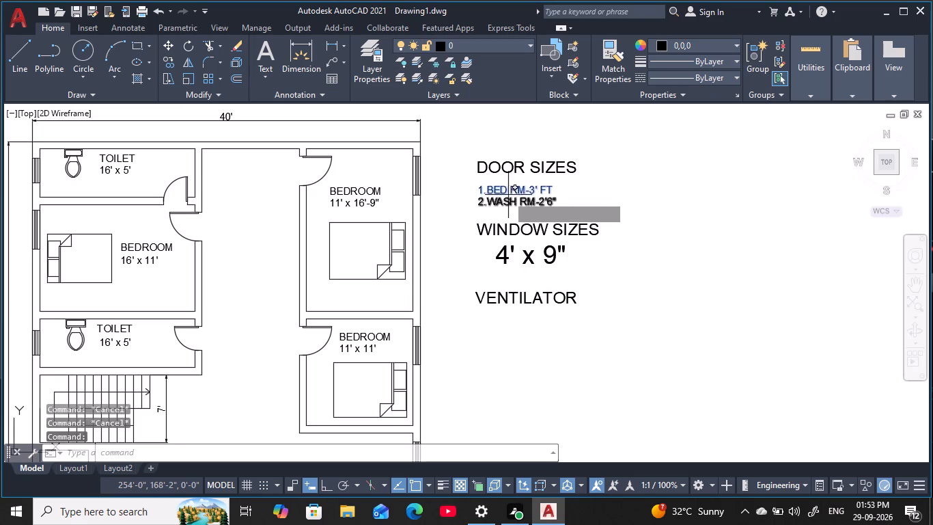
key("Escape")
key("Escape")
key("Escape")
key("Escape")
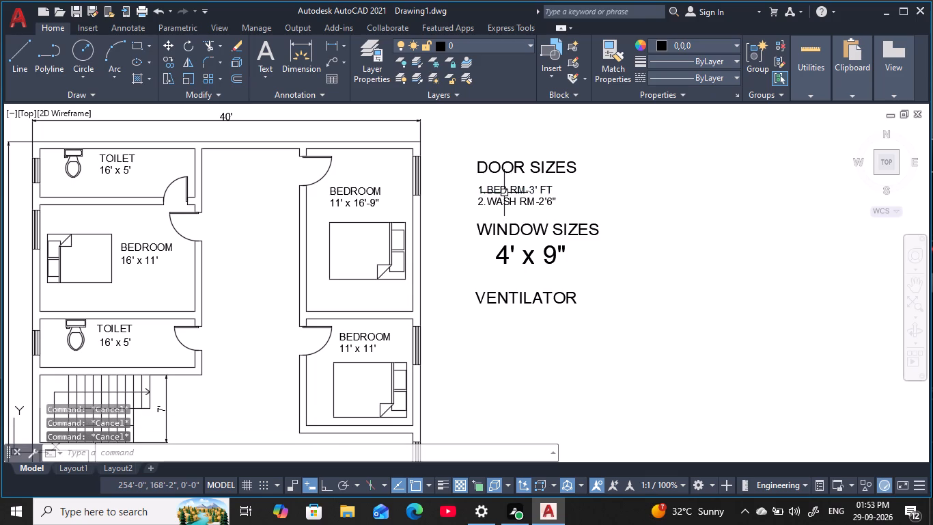
Copy the 1.BED RM-3' FT text from the door sizes list to just below the VENTILATOR heading.
left_click(504, 192)
type("CO")
key("space")
left_click(503, 193)
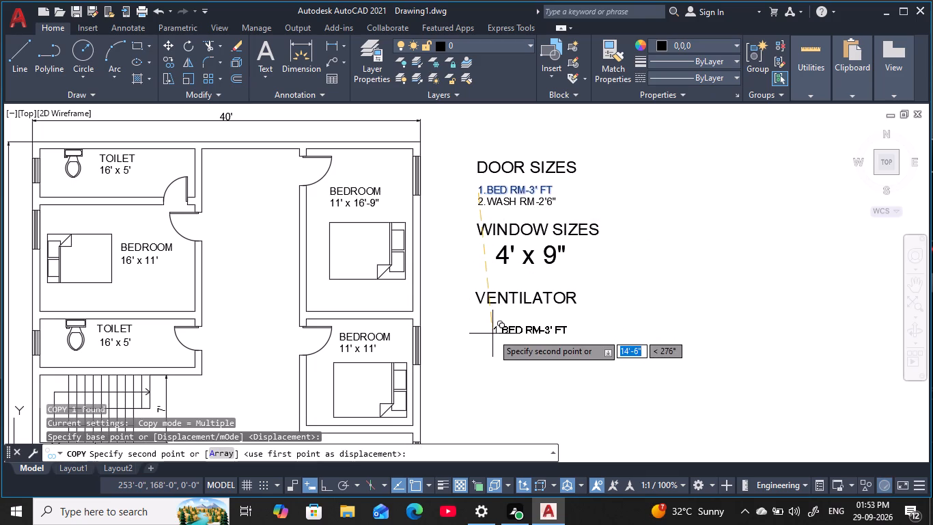
left_click(485, 323)
key("Escape")
key("Escape")
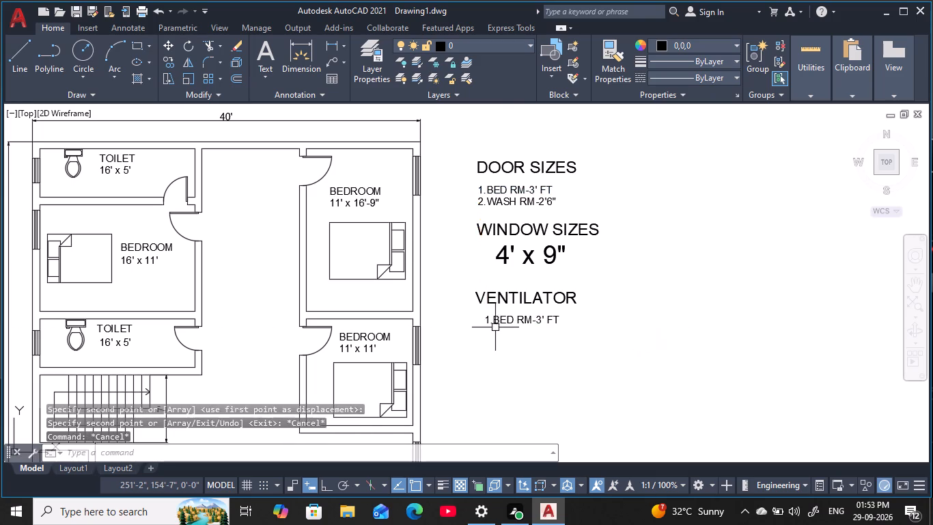
key("Escape")
key("Escape")
Replace the copied text below the VENTILATOR heading with 2'-6" x 9".
scroll(505, 324, "up", 2)
key("Escape")
key("Escape")
double_click(520, 314)
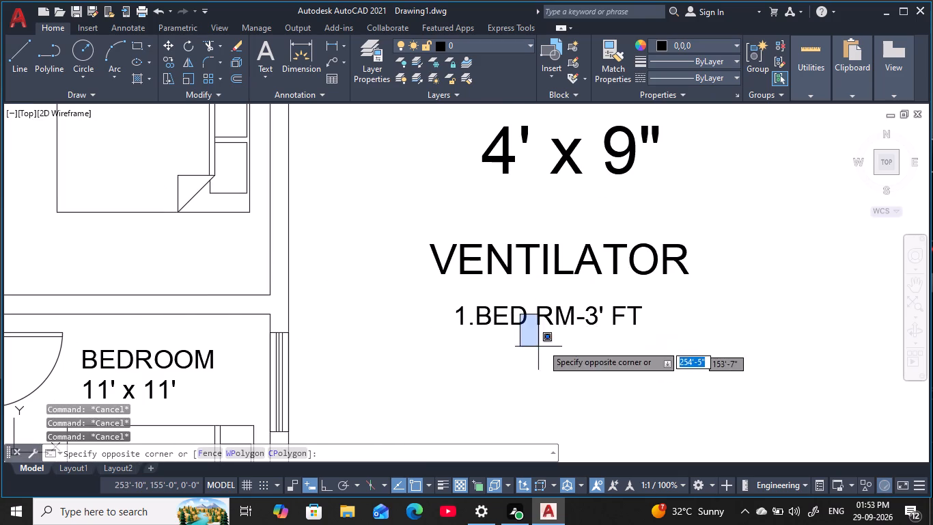
key("Escape")
key("Escape")
key("Escape")
key("Escape")
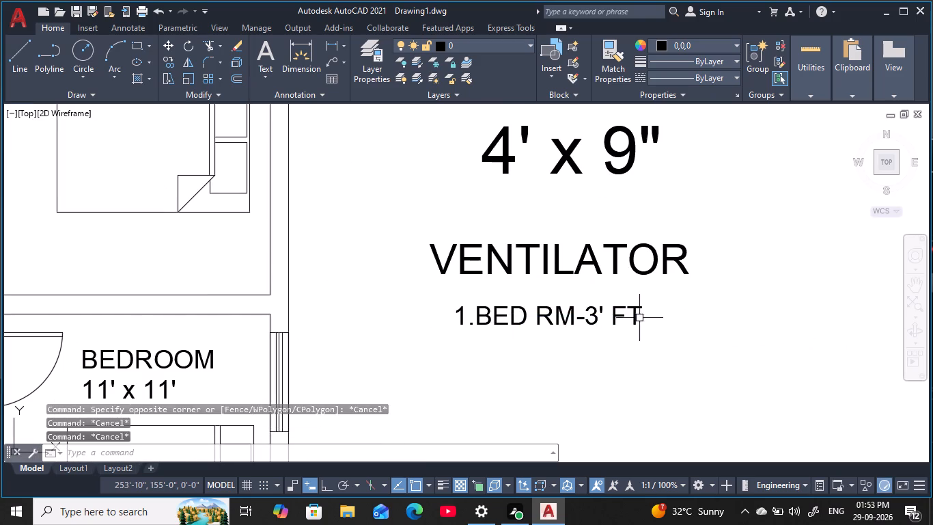
triple_click(636, 318)
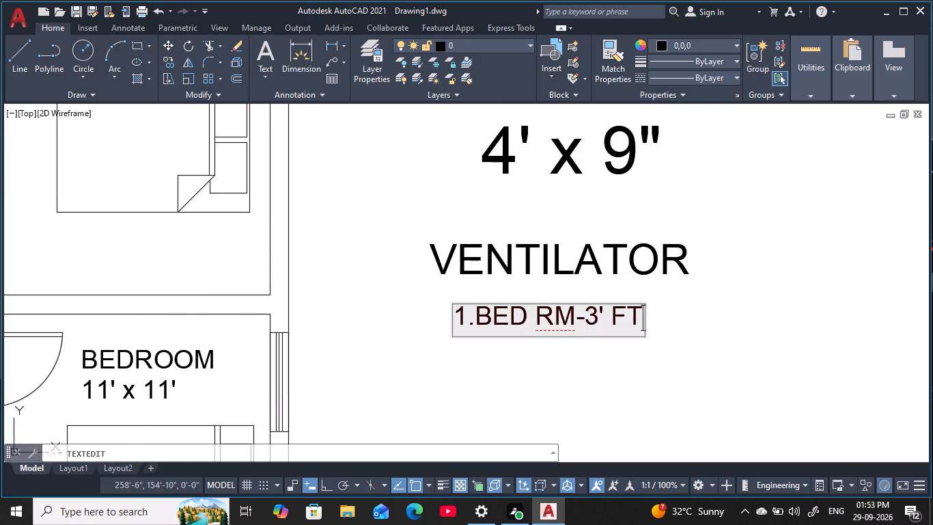
key("BackSpace")
key("0")
key("BackSpace")
key("BackSpace")
key("BackSpace")
key("BackSpace")
key("BackSpace")
key("BackSpace")
key("BackSpace")
key("BackSpace")
key("BackSpace")
key("BackSpace")
key("BackSpace")
key("BackSpace")
key("BackSpace")
key("BackSpace")
key("BackSpace")
key("BackSpace")
key("BackSpace")
key("BackSpace")
key("BackSpace")
key("BackSpace")
key("BackSpace")
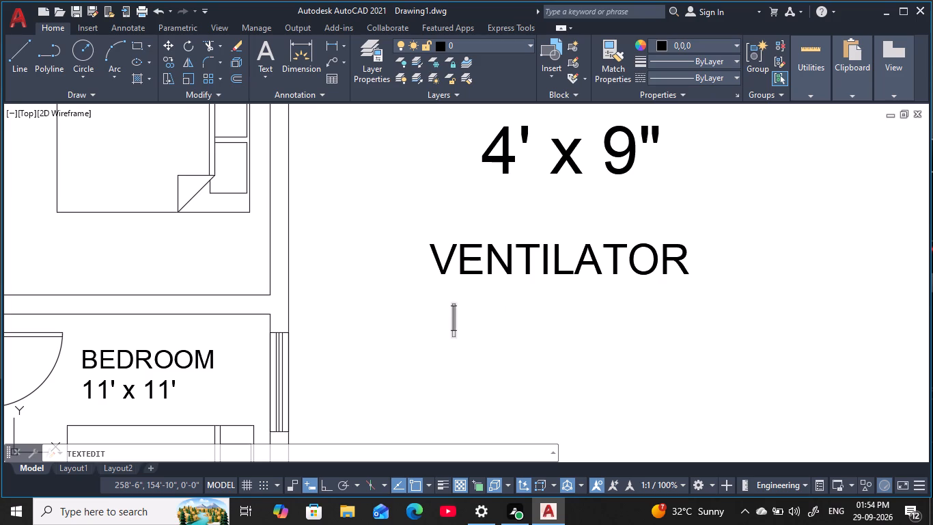
type("2'")
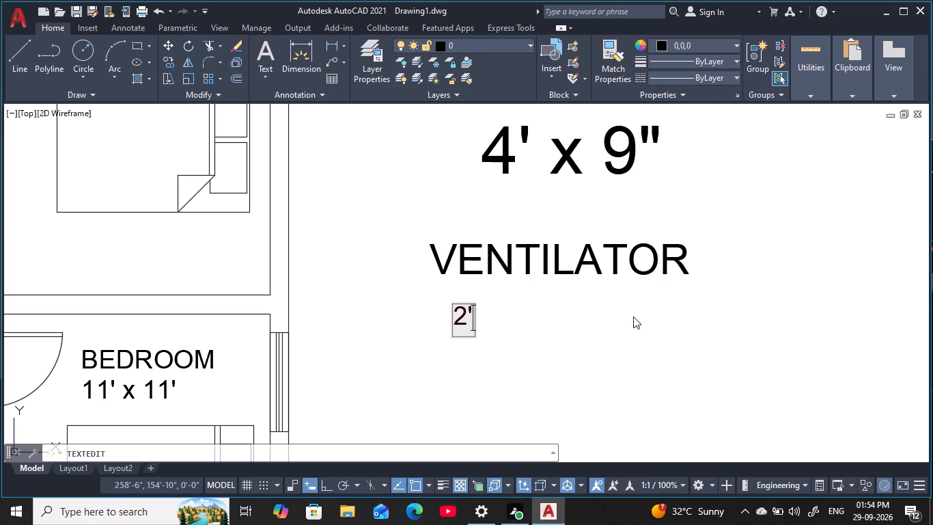
key("6")
key("shift+quotedbl")
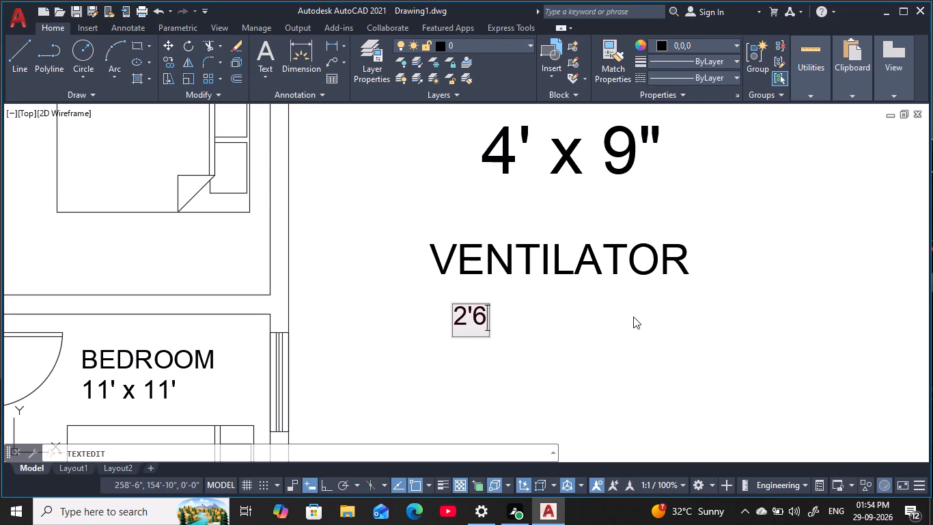
key("BackSpace")
key("BackSpace")
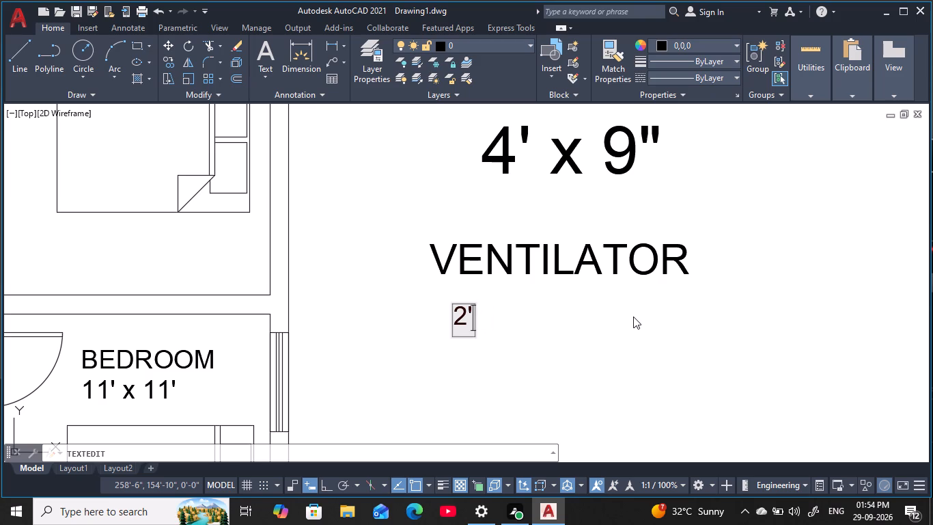
key("space")
type("x")
key("space")
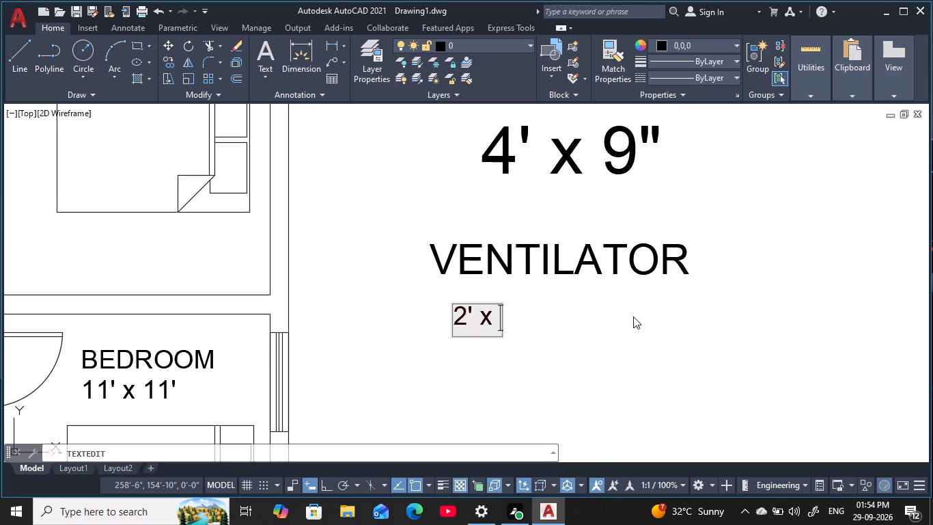
key("9")
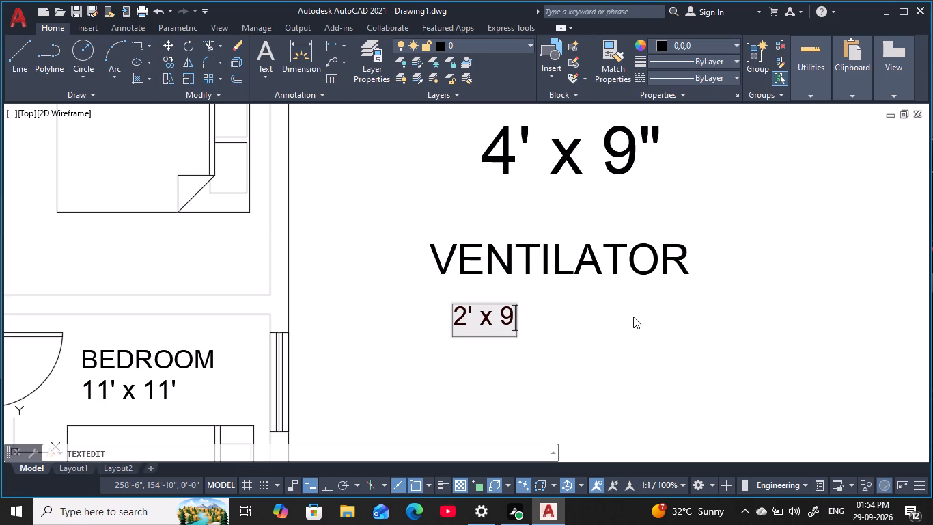
key("BackSpace")
key("BackSpace")
key("BackSpace")
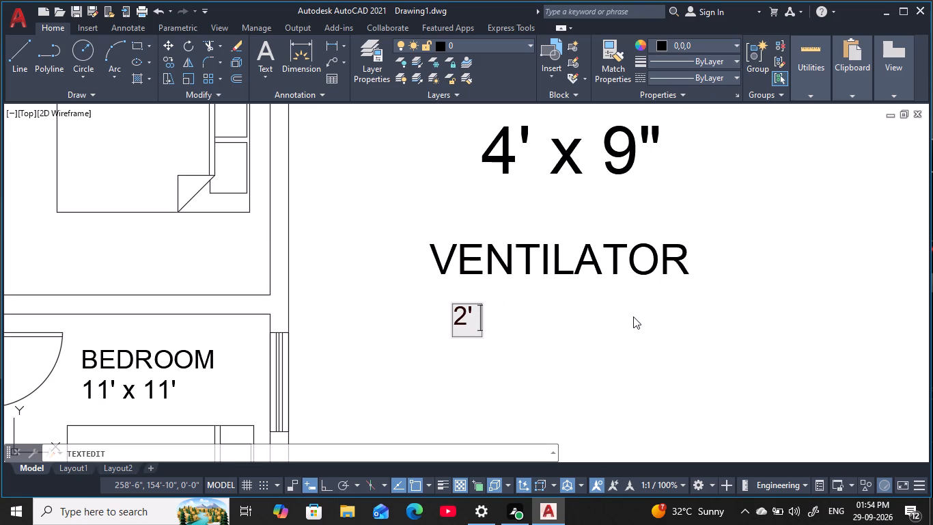
key("BackSpace")
key("minus")
type("6\"")
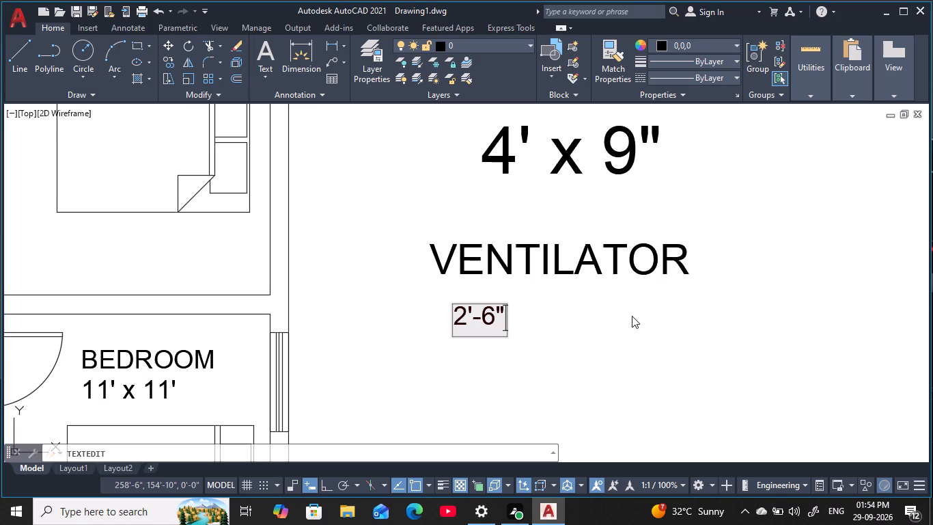
key("space")
key("x")
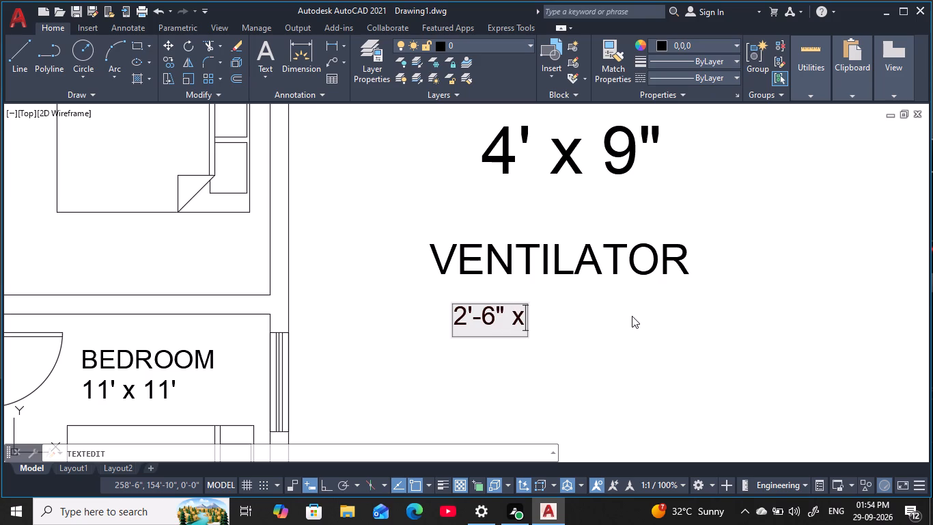
key("space")
type("9\"")
key("Return")
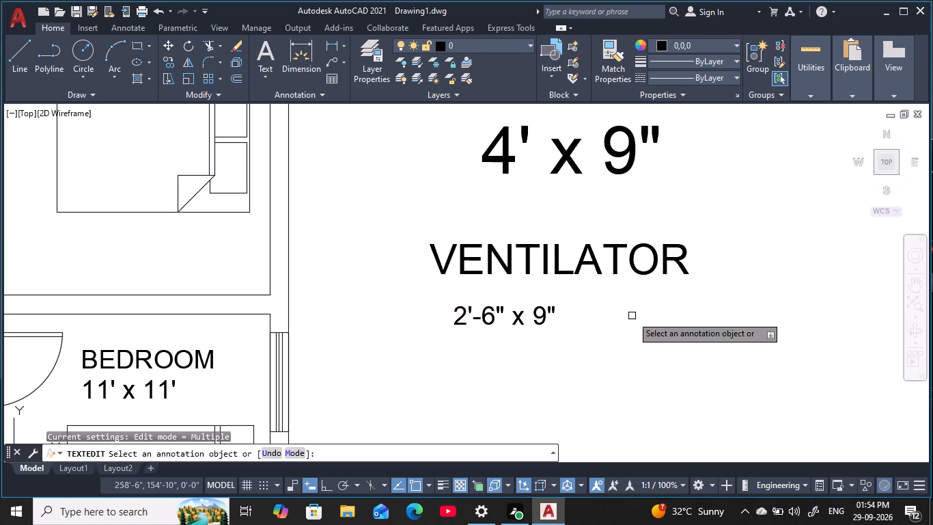
key("Escape")
key("Escape")
key("Escape")
key("Escape")
key("Escape")
key("Escape")
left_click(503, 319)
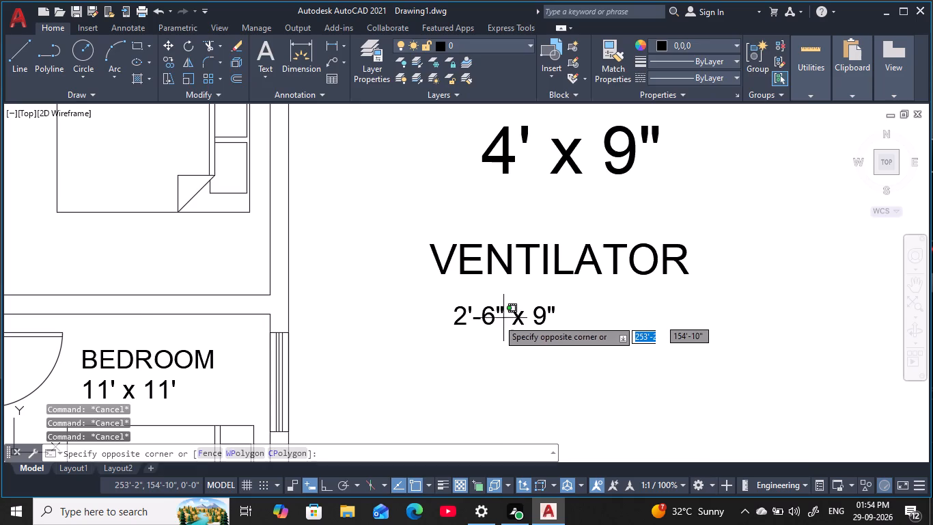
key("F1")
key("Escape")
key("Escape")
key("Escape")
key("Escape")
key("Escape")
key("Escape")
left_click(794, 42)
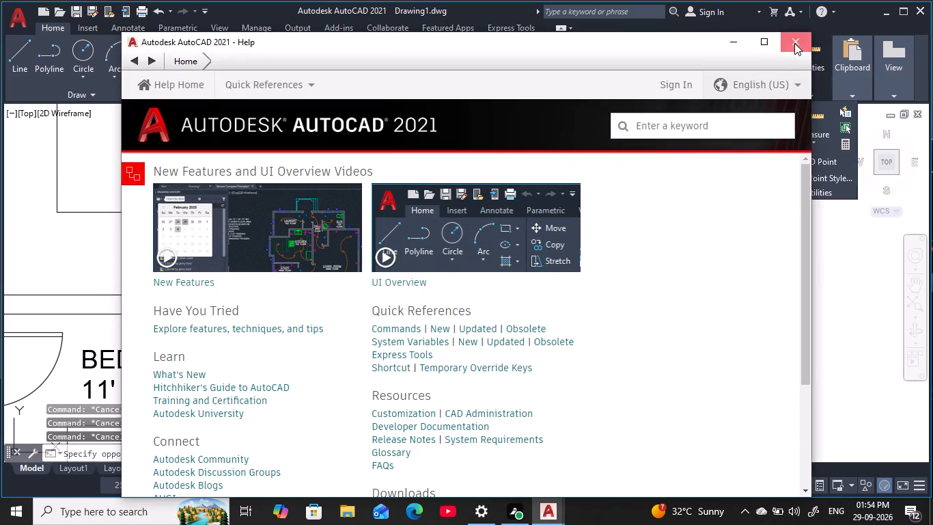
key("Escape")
Scale up the 2'-6" x 9" text below the VENTILATOR heading about its middle, making it moderately larger by eye.
left_click(495, 308)
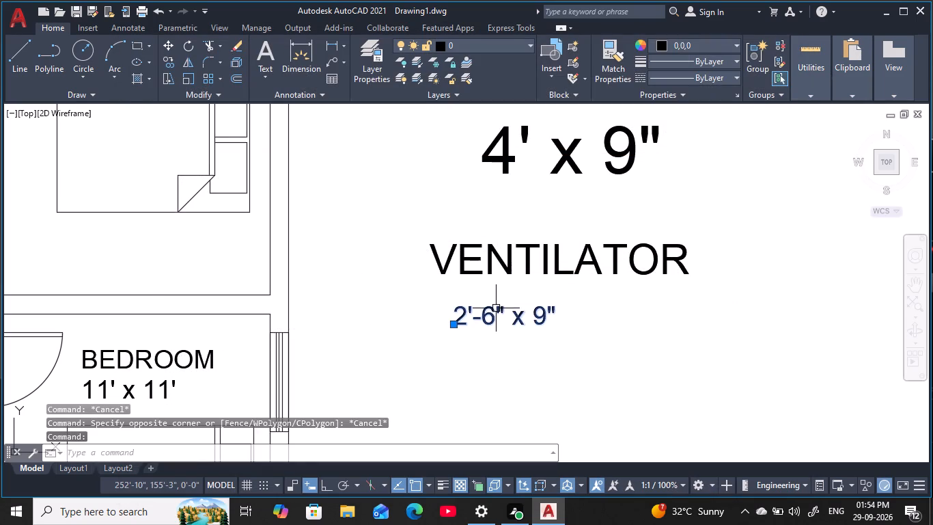
type("sc")
key("space")
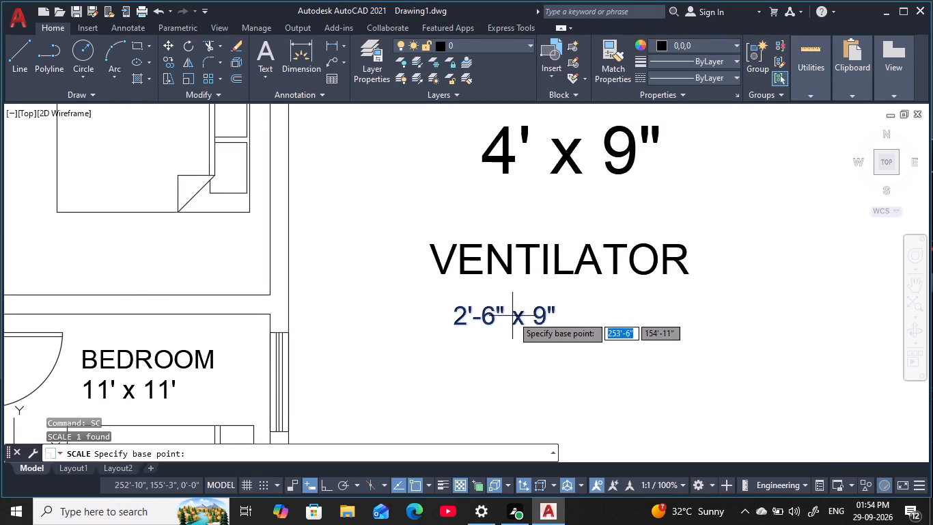
left_click(512, 317)
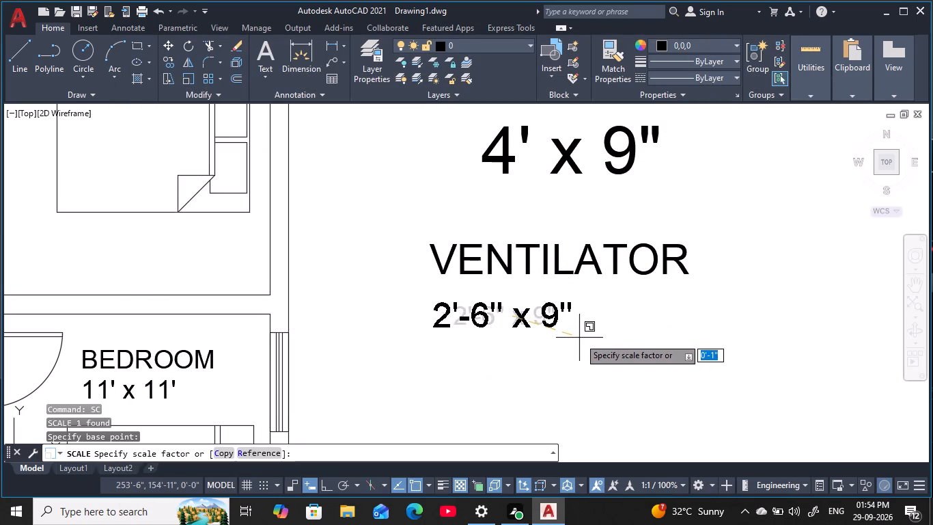
left_click(579, 338)
key("Escape")
key("Escape")
key("Escape")
Move the 2'-6" x 9" text about 2'-2" to the right so it sits centred below the VENTILATOR heading.
left_click(494, 314)
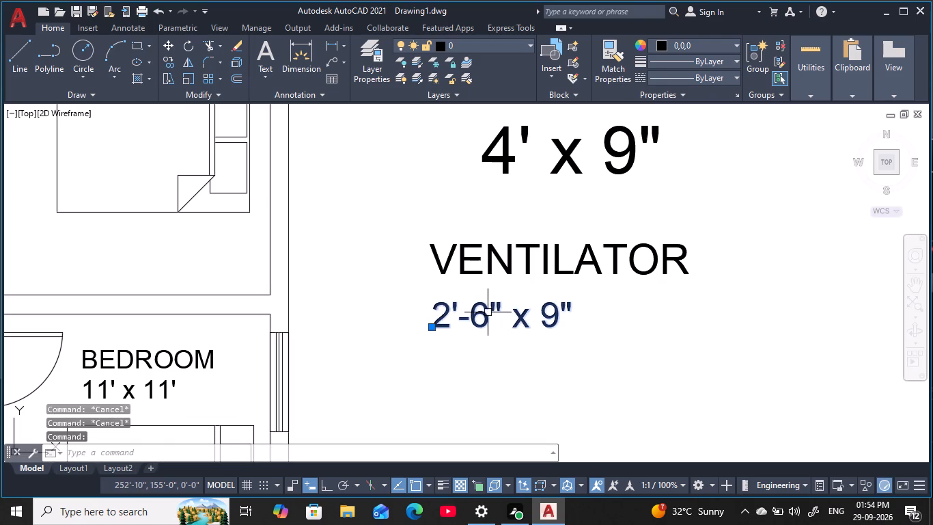
type("m")
key("space")
left_click(487, 312)
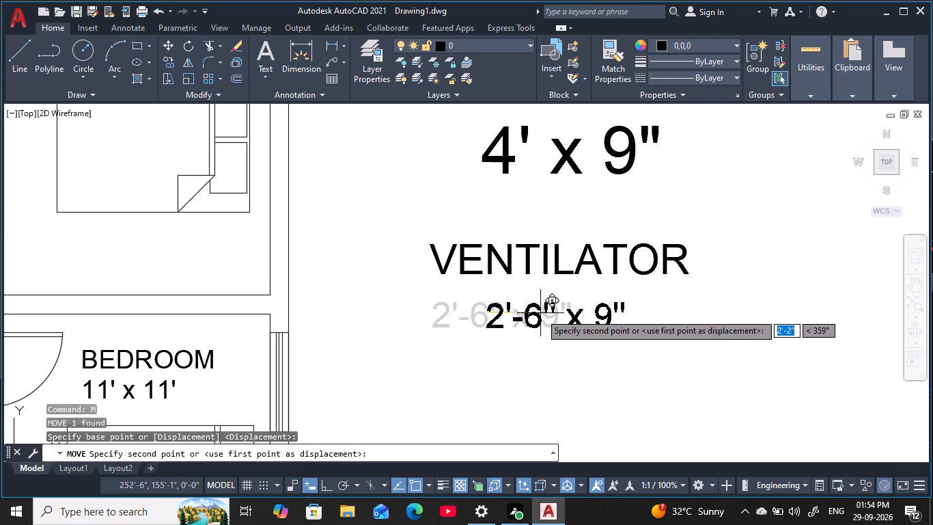
left_click(540, 313)
key("Escape")
key("Escape")
Scale down the 4' x 9" text below the WINDOW SIZES heading slightly by eye.
scroll(607, 312, "down", 3)
middle_click_drag(607, 310, 591, 338)
scroll(600, 306, "up", 1)
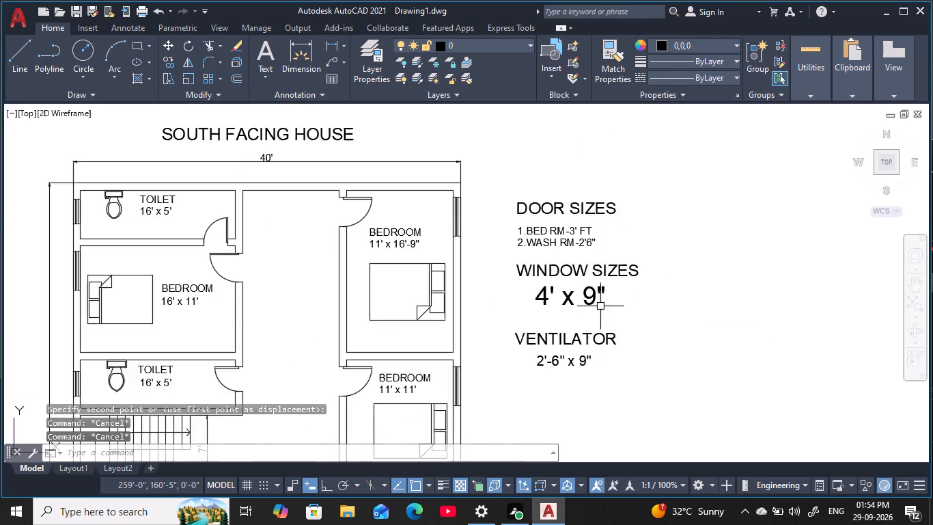
scroll(600, 306, "up", 1)
key("Escape")
key("Escape")
key("Escape")
key("Escape")
left_click(582, 295)
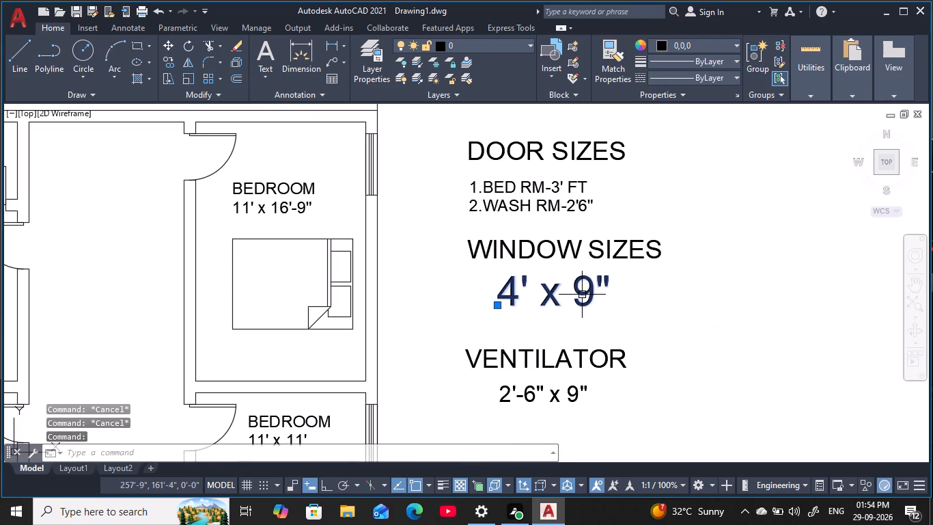
type("sc")
key("space")
left_click(568, 297)
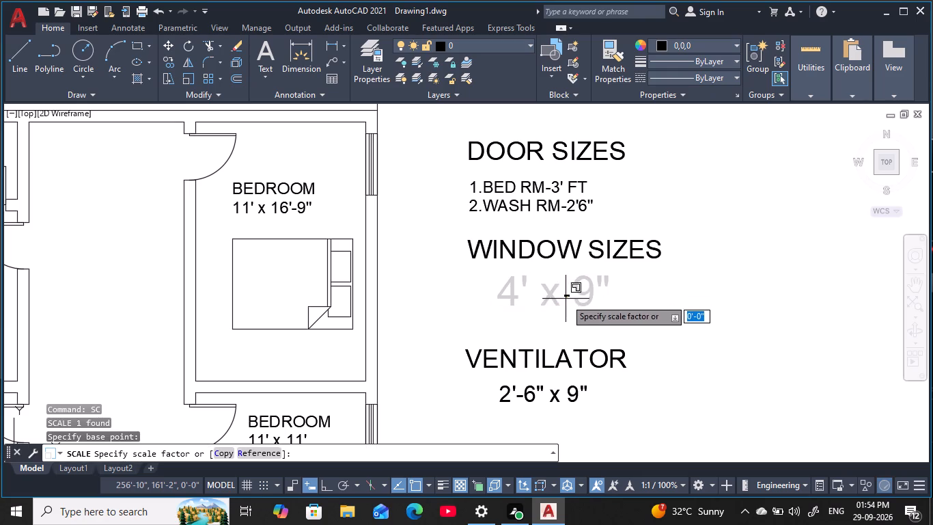
left_click(530, 326)
key("Escape")
key("Escape")
key("Escape")
key("Escape")
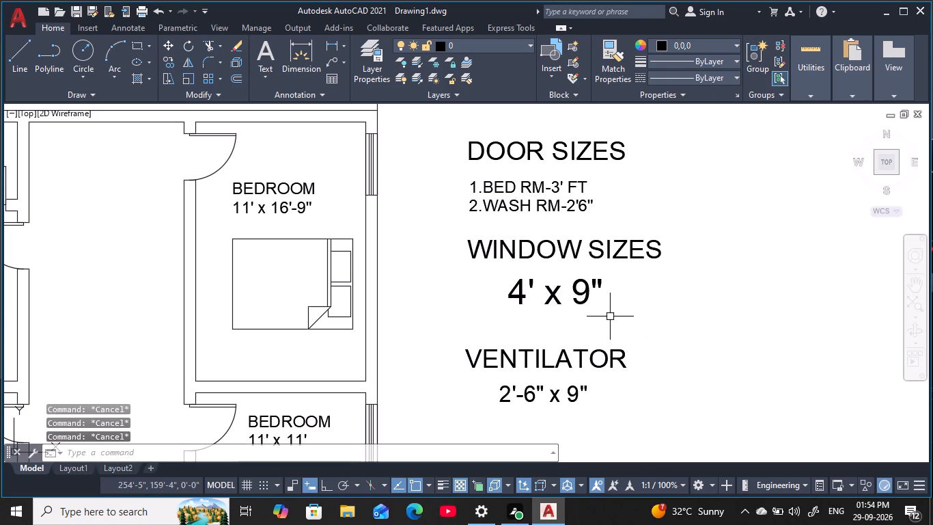
key("Escape")
middle_click(626, 313)
key("Escape")
Draw a vertical line about 22'-7" long between the floor plan and the size lists, with Ortho on.
scroll(627, 313, "down", 1)
key("Escape")
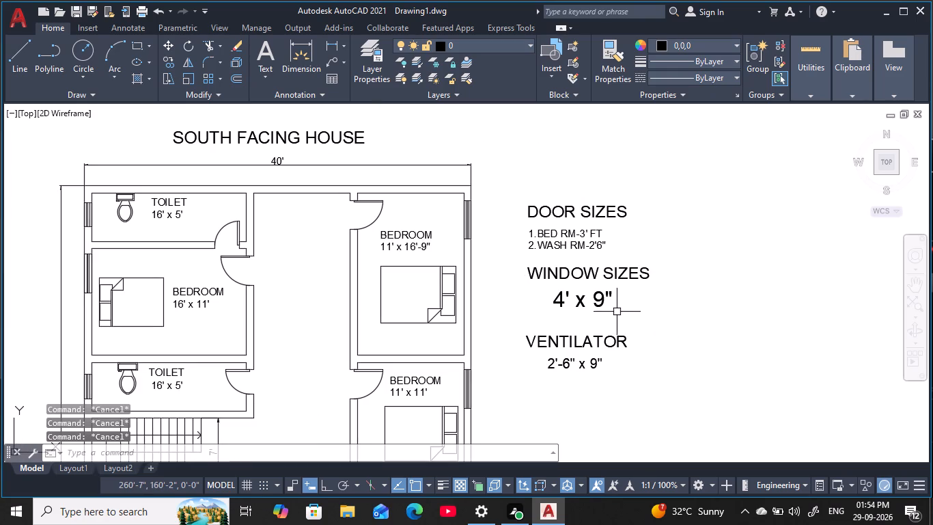
key("Escape")
key("Escape")
key("Escape")
key("Escape")
key("Escape")
key("Escape")
middle_click_drag(543, 323, 535, 286)
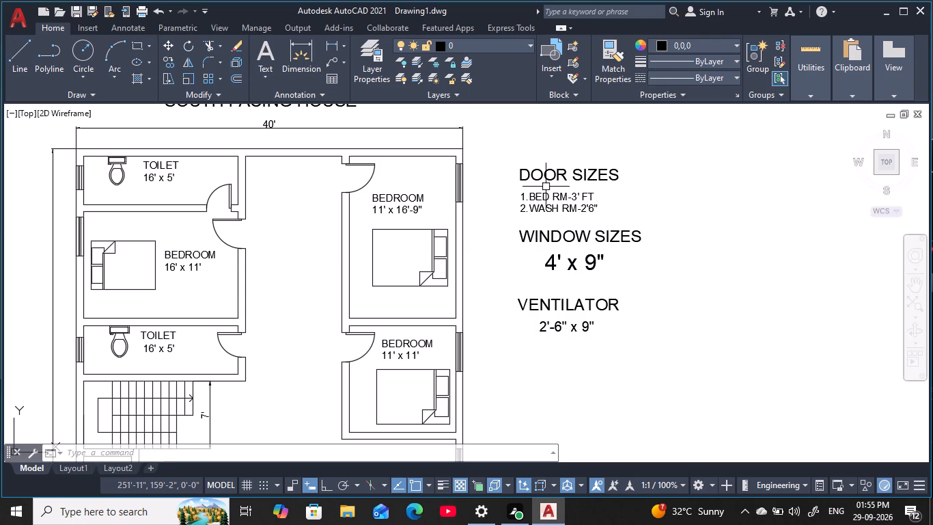
key("l")
key("space")
left_click(495, 151)
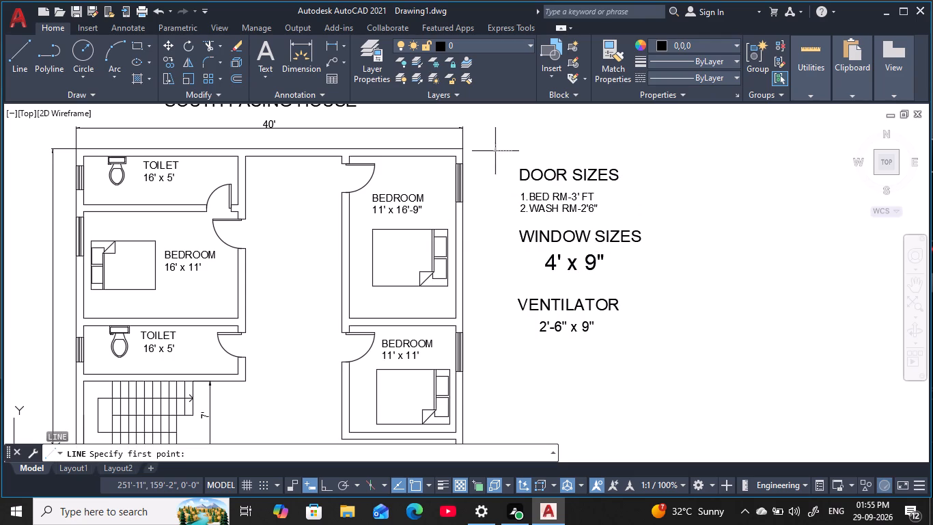
key("F8")
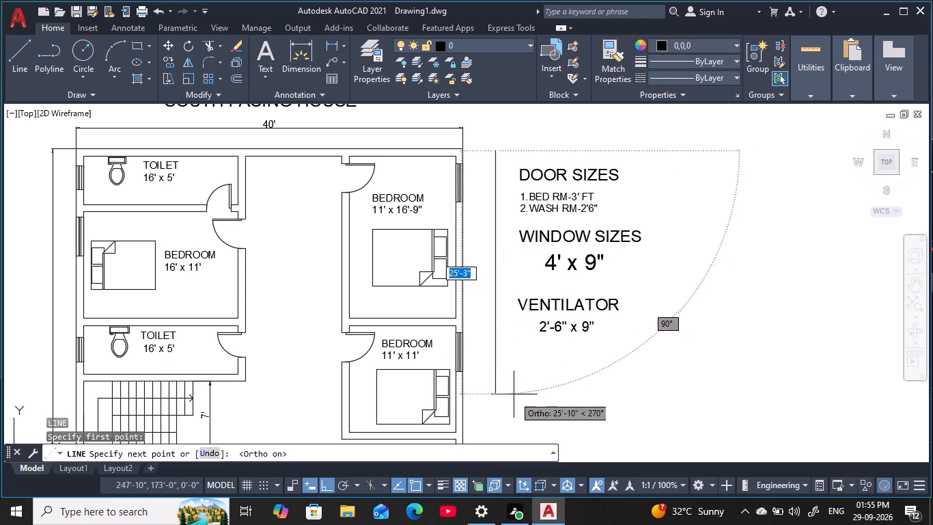
left_click(511, 370)
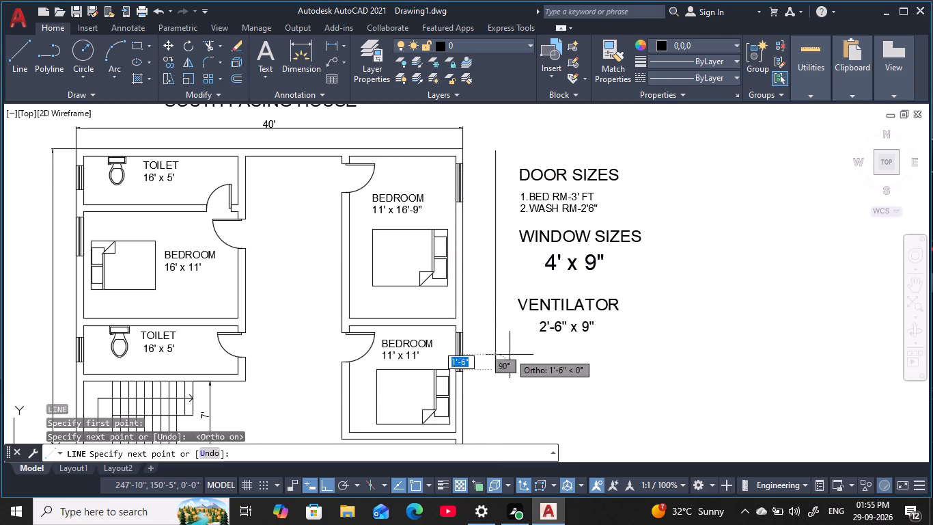
key("Escape")
key("Escape")
key("Escape")
key("Escape")
key("Escape")
key("Escape")
key("Escape")
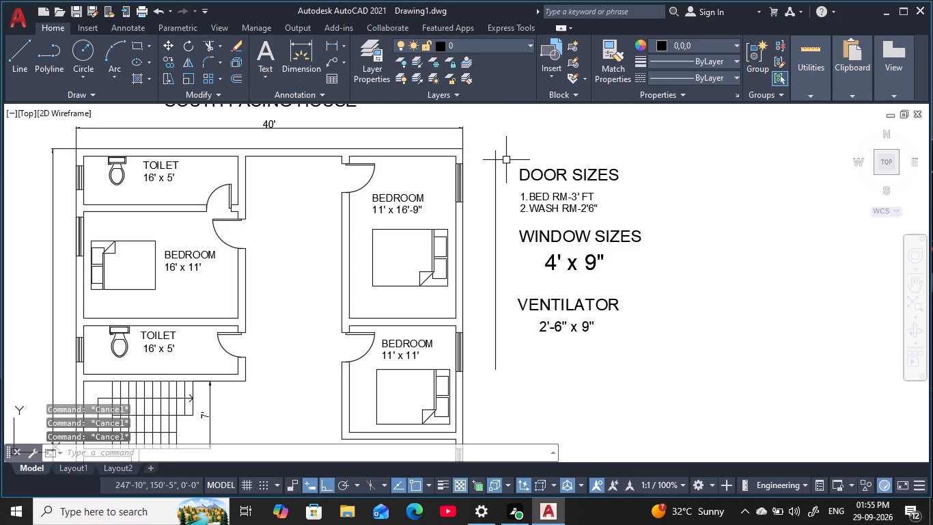
key("Escape")
key("Escape")
Draw the remaining three sides of the rectangular frame around the size lists, about 17'-9" wide and 22'-7" high.
type("l")
key("space")
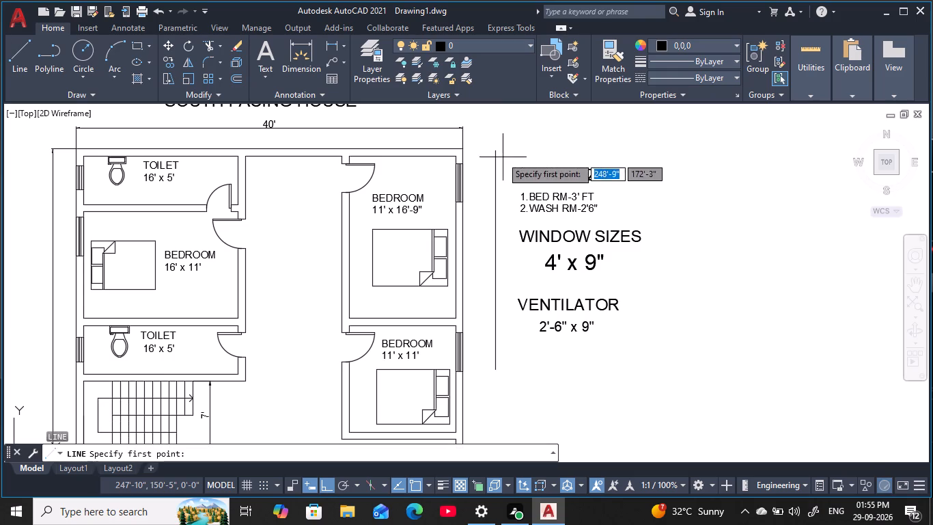
left_click(497, 153)
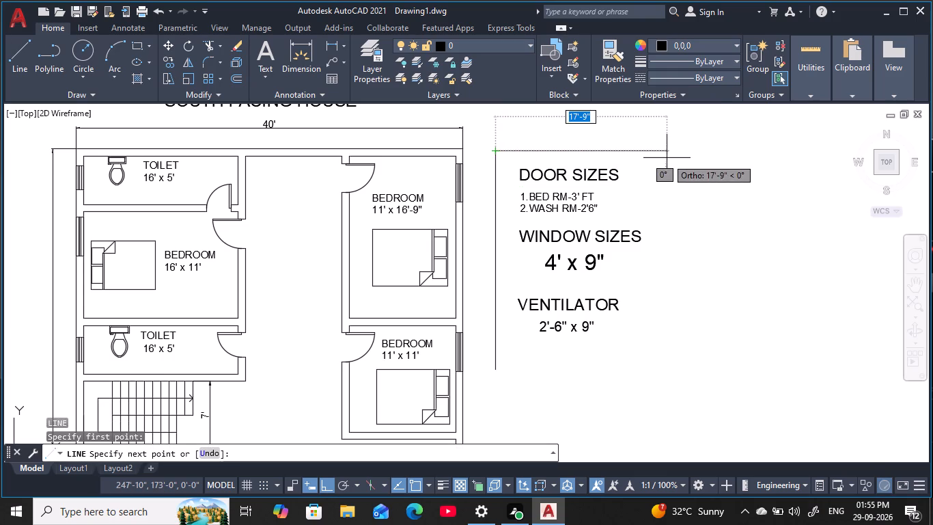
left_click(667, 158)
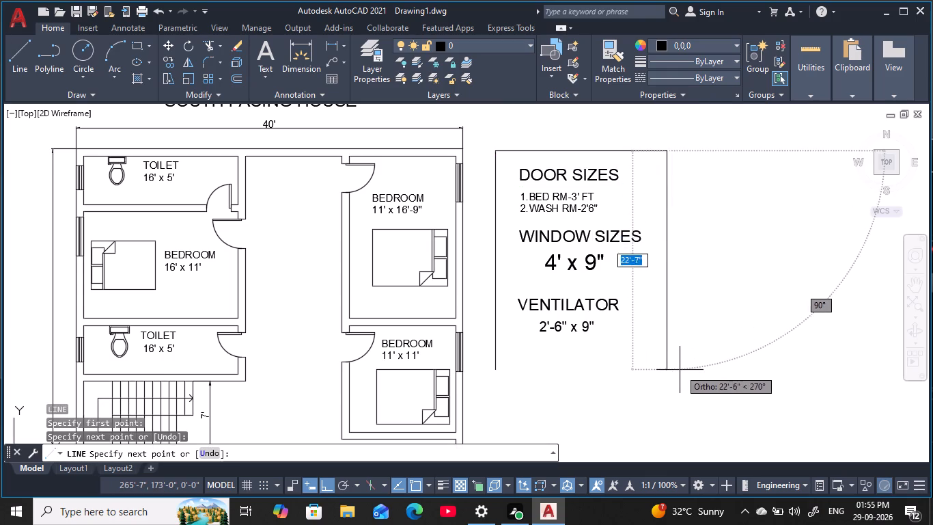
left_click(680, 370)
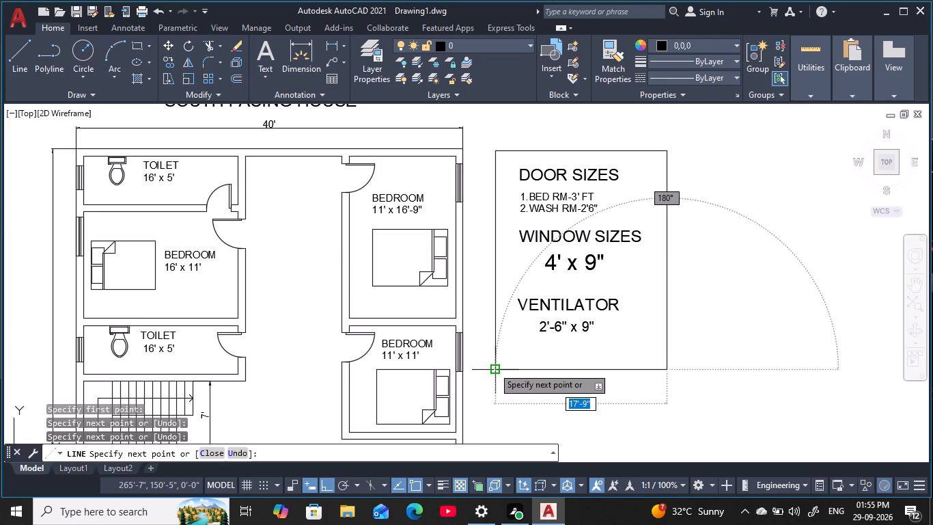
left_click(494, 368)
key("Escape")
key("Escape")
key("Escape")
key("Escape")
key("Escape")
key("Escape")
key("Escape")
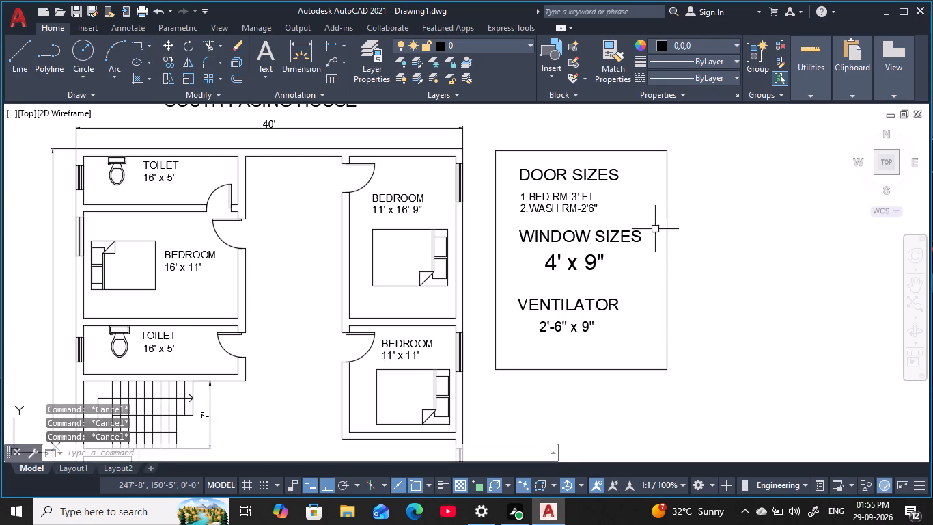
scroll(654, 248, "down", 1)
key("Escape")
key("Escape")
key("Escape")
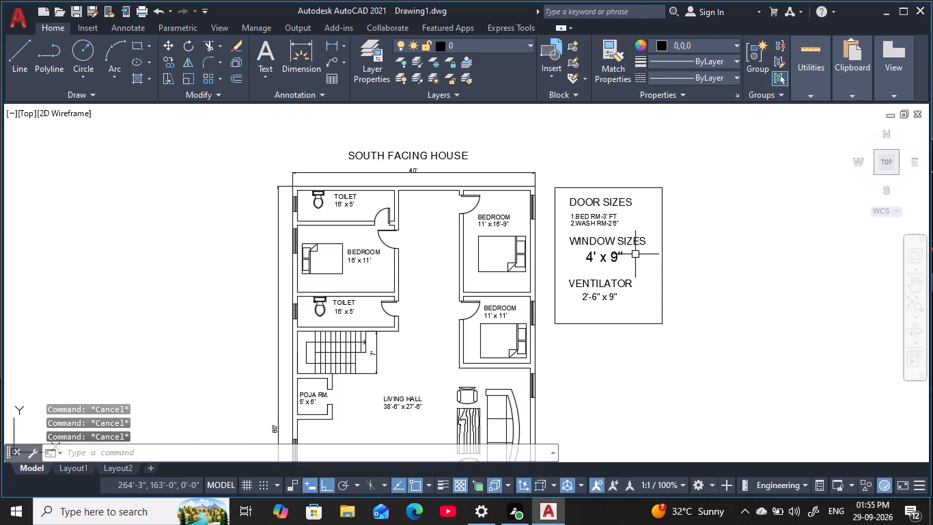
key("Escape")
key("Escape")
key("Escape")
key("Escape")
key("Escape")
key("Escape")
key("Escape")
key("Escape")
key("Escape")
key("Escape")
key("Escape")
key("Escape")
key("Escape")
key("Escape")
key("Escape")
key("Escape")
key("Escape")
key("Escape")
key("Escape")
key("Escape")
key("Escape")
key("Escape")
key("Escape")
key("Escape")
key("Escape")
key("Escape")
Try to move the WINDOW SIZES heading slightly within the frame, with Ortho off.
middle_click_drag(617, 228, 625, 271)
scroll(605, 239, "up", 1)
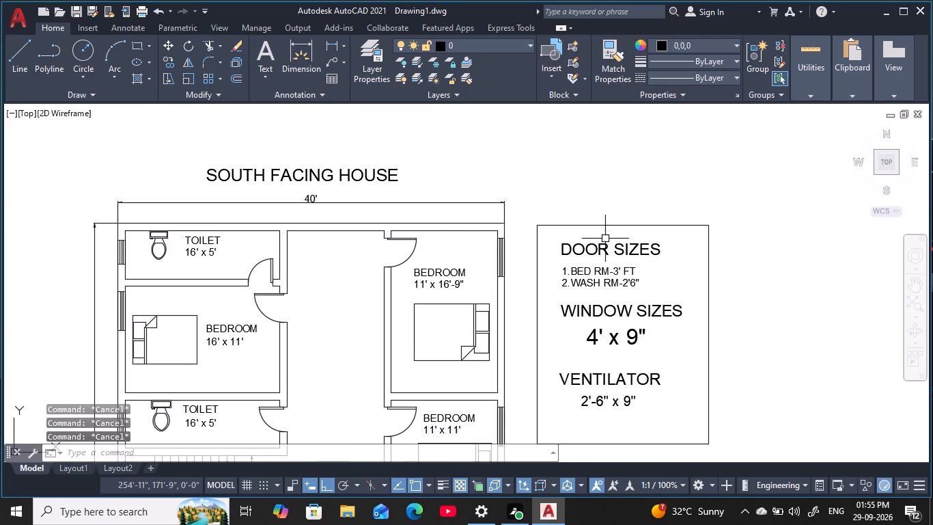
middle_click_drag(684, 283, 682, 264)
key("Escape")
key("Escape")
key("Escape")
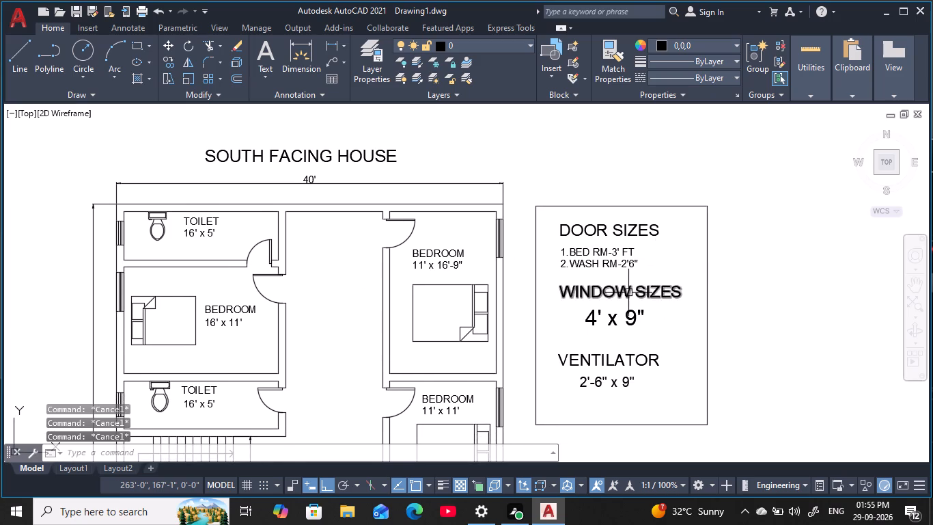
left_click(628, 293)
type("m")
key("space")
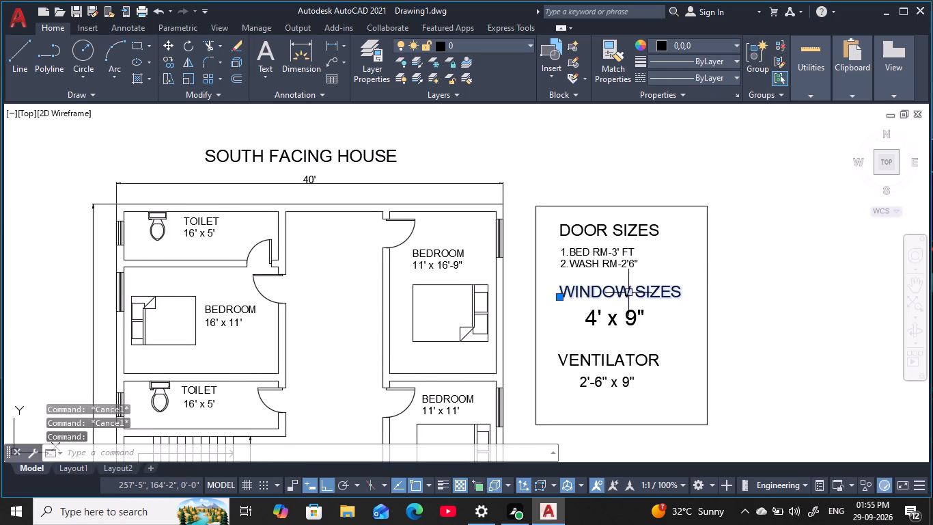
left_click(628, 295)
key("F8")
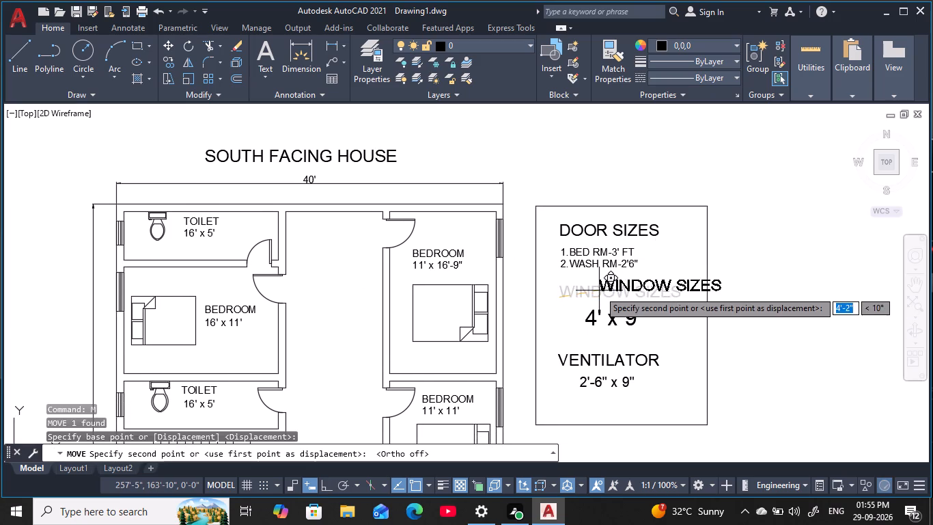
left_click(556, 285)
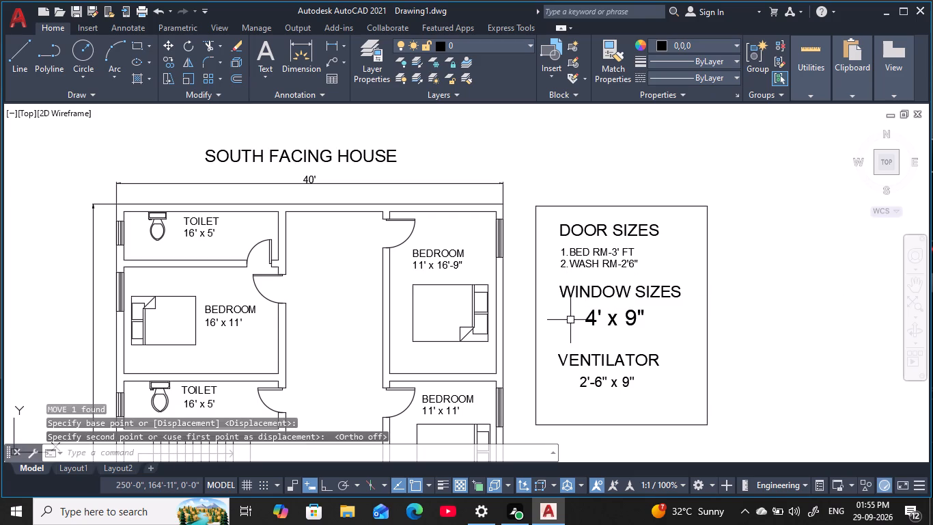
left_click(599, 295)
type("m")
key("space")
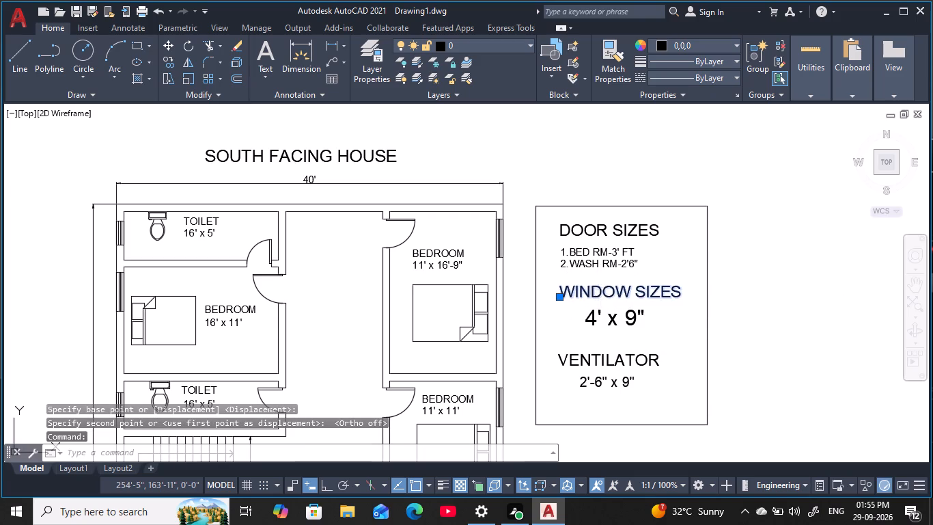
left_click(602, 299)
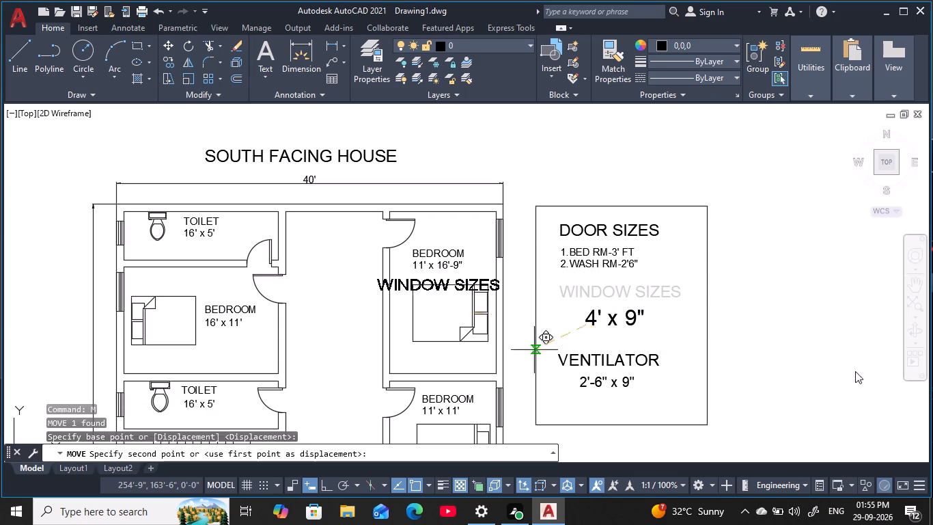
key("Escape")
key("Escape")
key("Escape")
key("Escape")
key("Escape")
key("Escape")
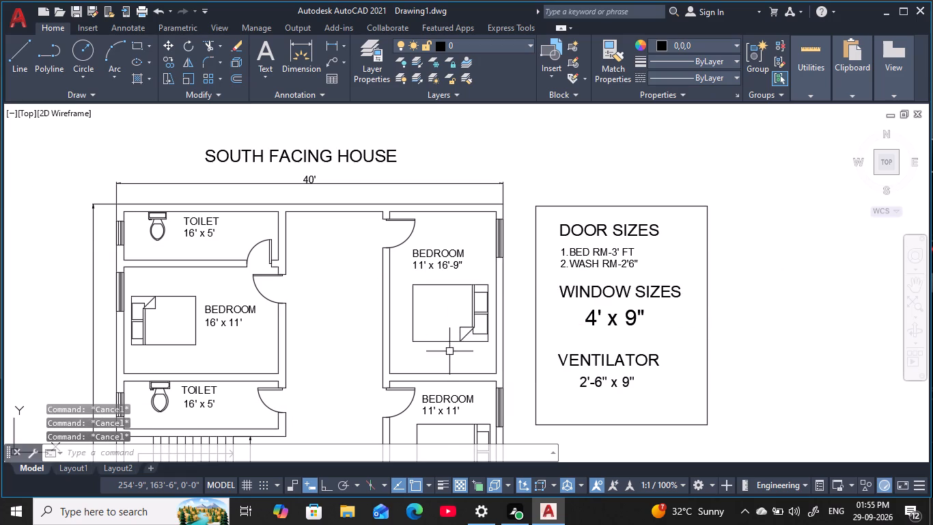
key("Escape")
Turn off Dynamic UCS.
left_click(525, 486)
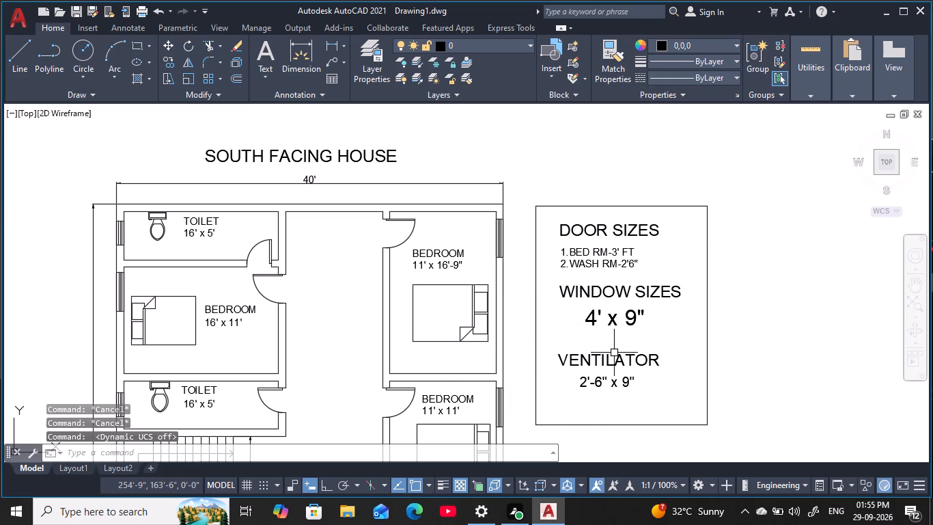
key("Escape")
key("Escape")
key("Escape")
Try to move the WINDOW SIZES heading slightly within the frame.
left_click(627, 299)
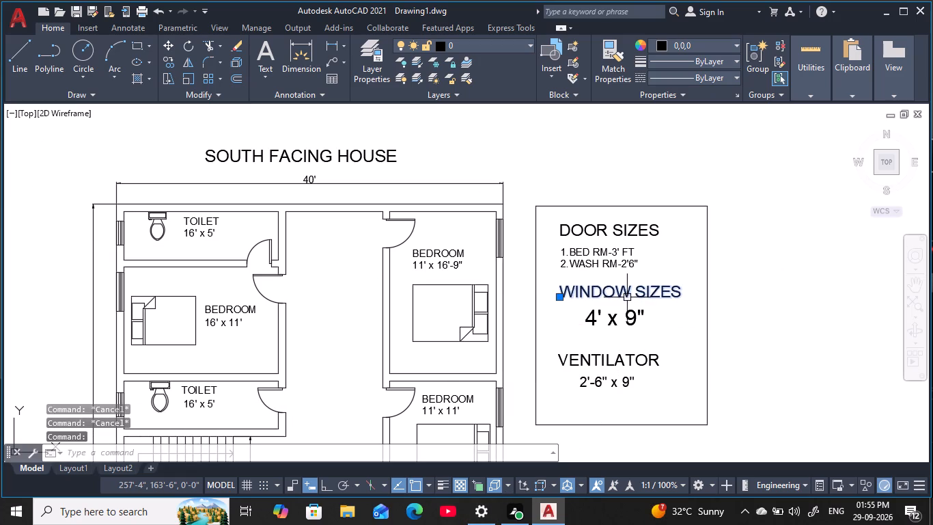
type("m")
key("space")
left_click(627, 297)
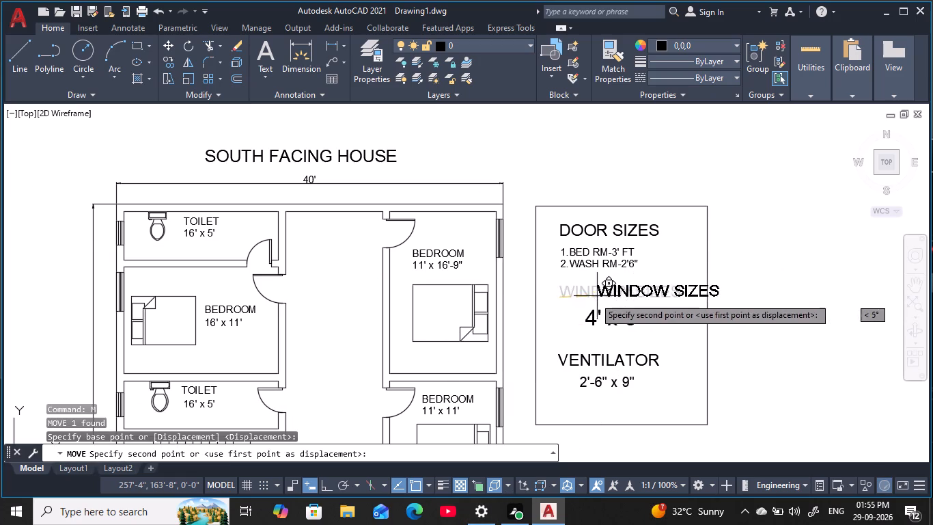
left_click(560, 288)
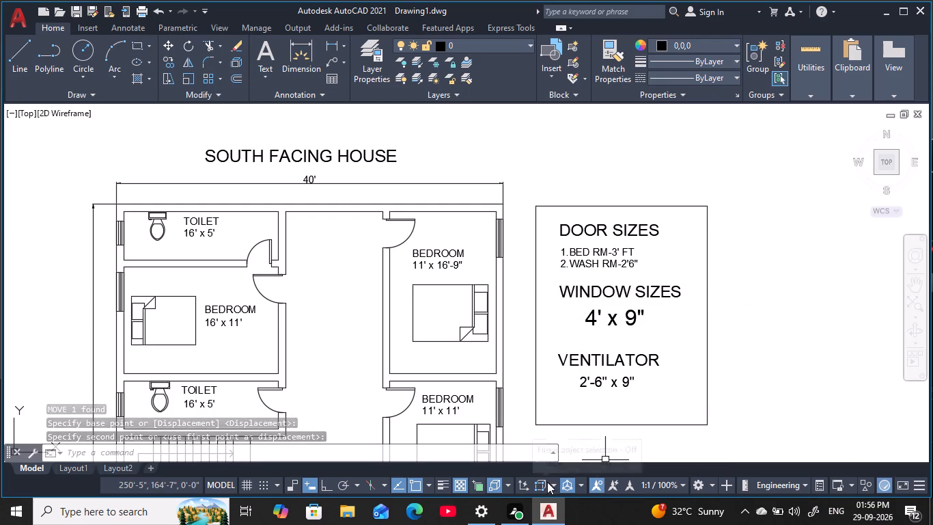
Turn on Dynamic UCS.
left_click(519, 489)
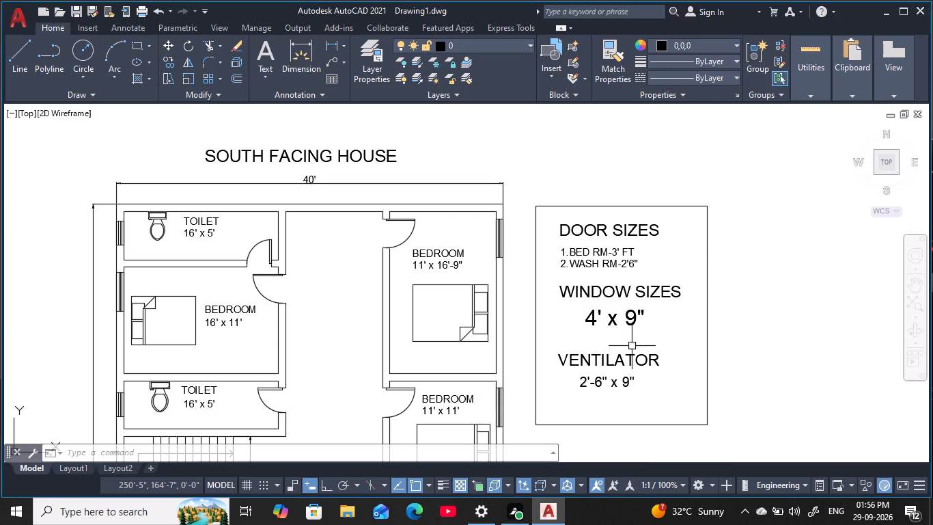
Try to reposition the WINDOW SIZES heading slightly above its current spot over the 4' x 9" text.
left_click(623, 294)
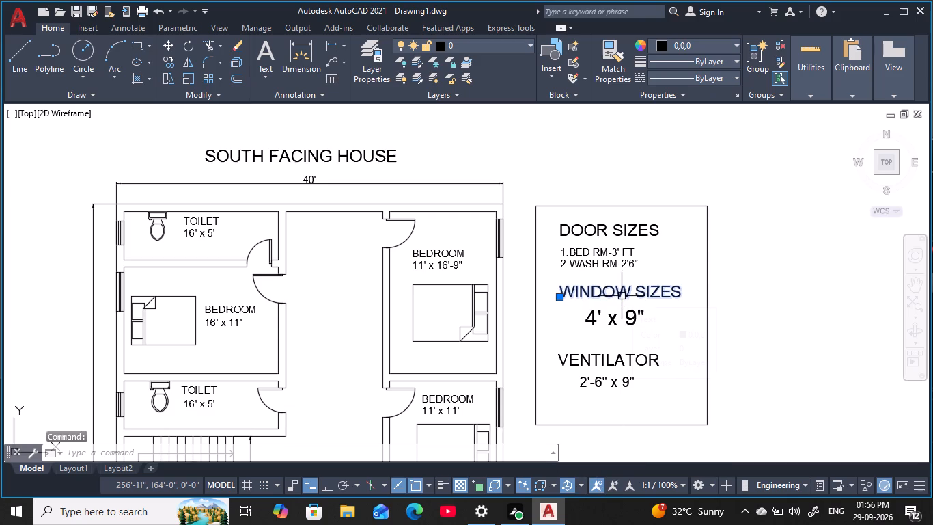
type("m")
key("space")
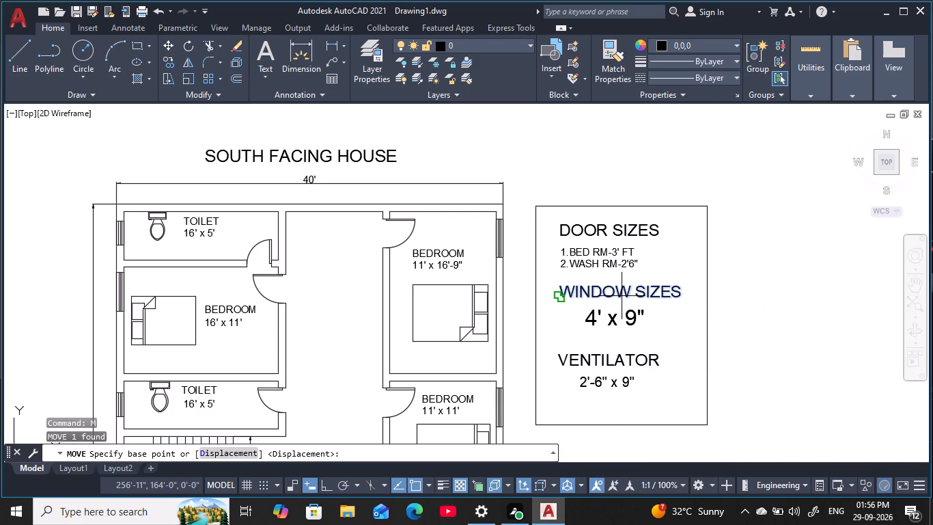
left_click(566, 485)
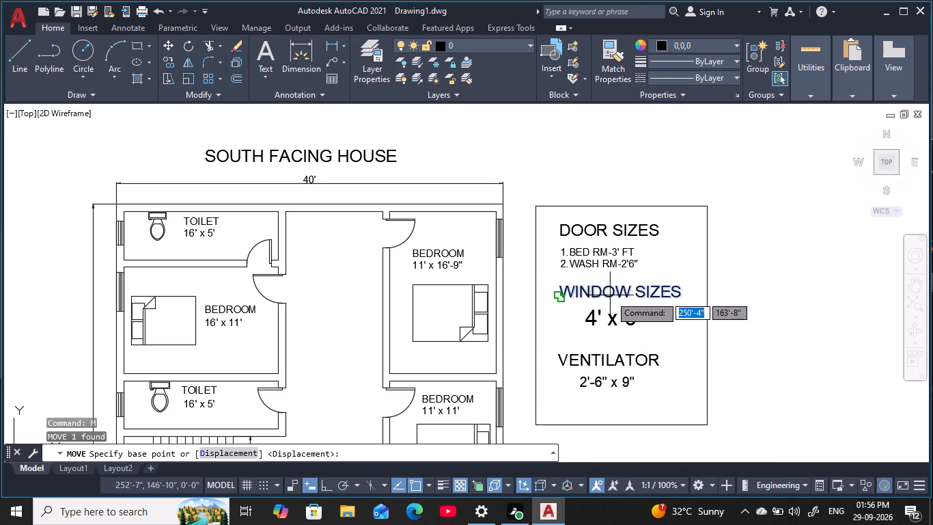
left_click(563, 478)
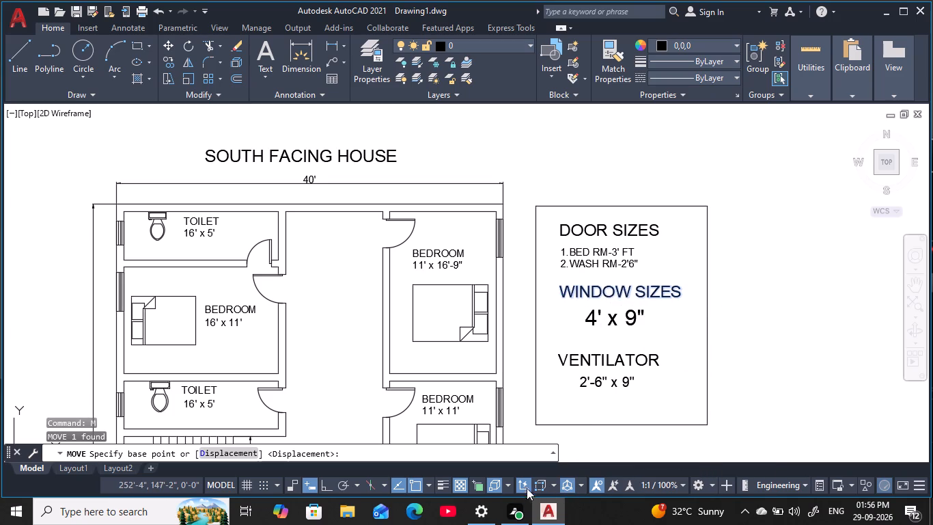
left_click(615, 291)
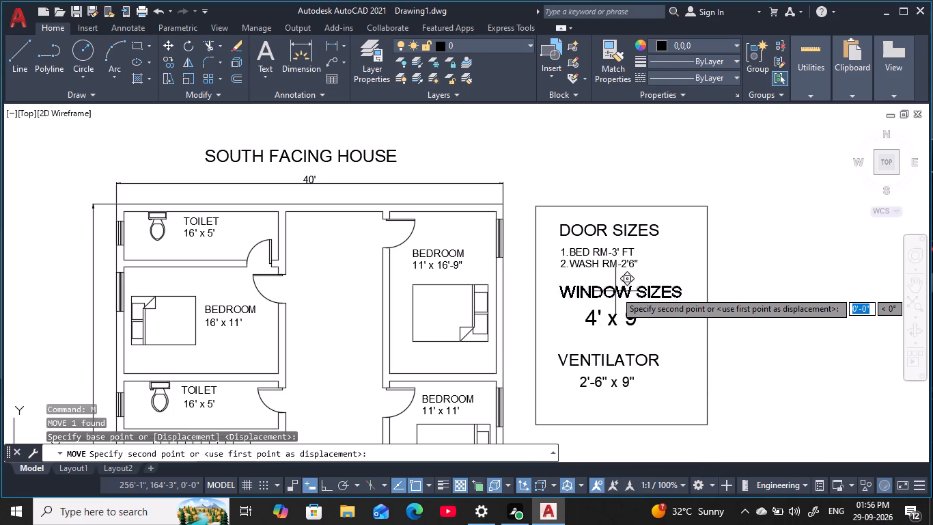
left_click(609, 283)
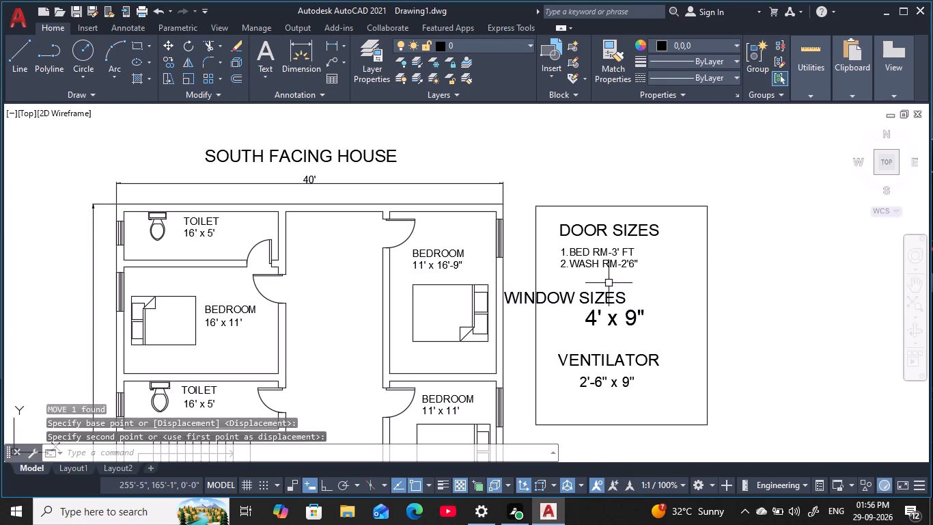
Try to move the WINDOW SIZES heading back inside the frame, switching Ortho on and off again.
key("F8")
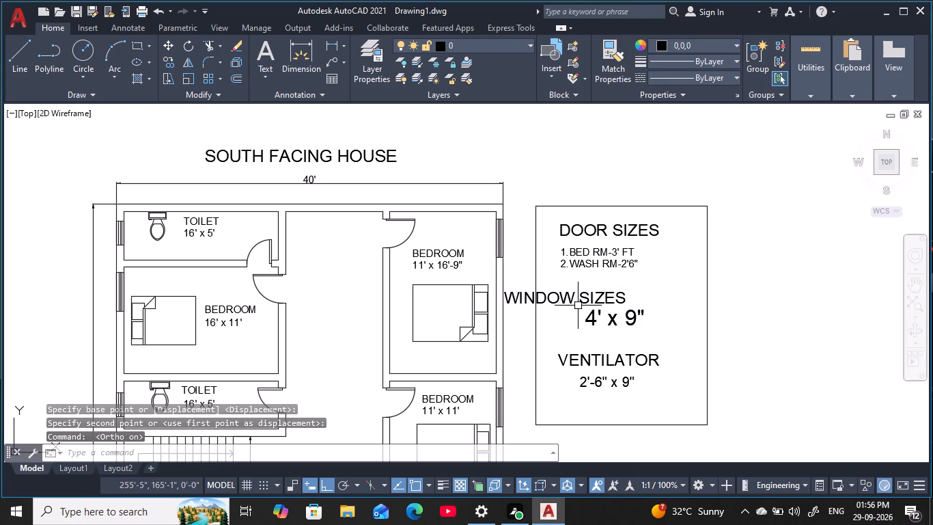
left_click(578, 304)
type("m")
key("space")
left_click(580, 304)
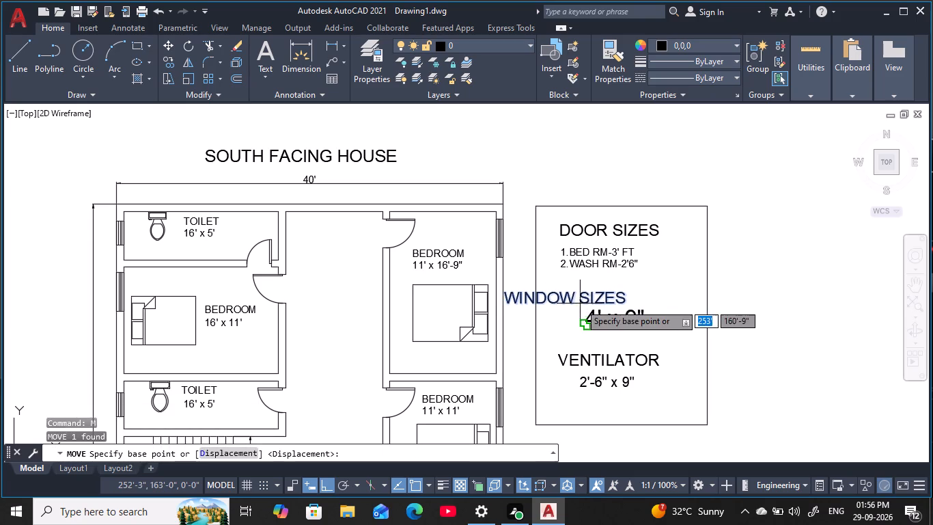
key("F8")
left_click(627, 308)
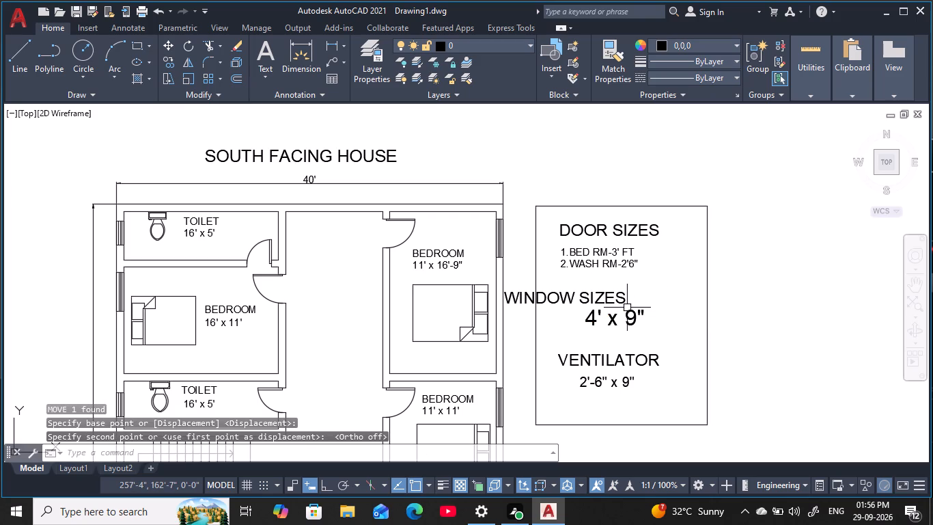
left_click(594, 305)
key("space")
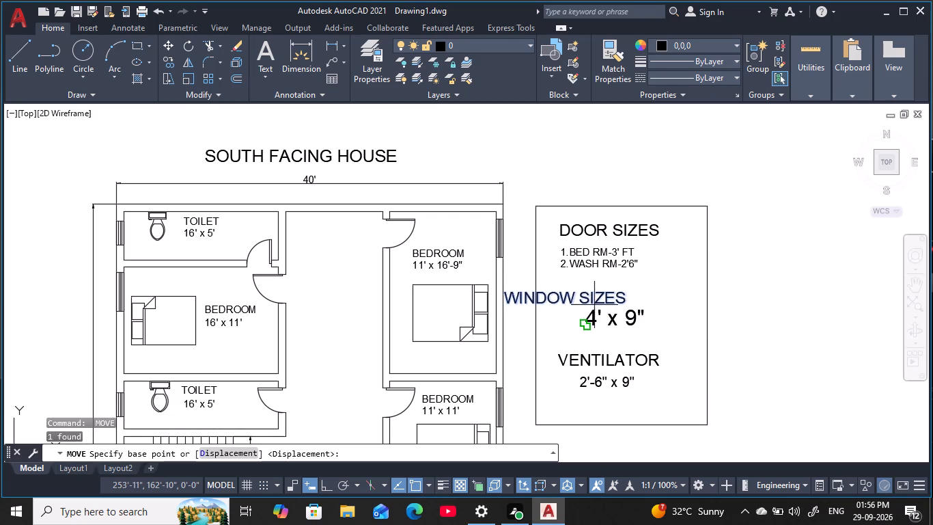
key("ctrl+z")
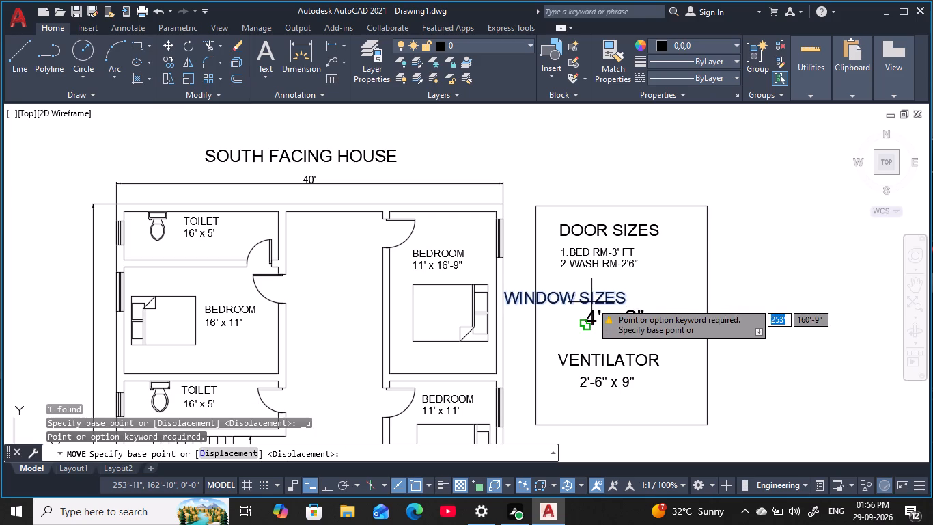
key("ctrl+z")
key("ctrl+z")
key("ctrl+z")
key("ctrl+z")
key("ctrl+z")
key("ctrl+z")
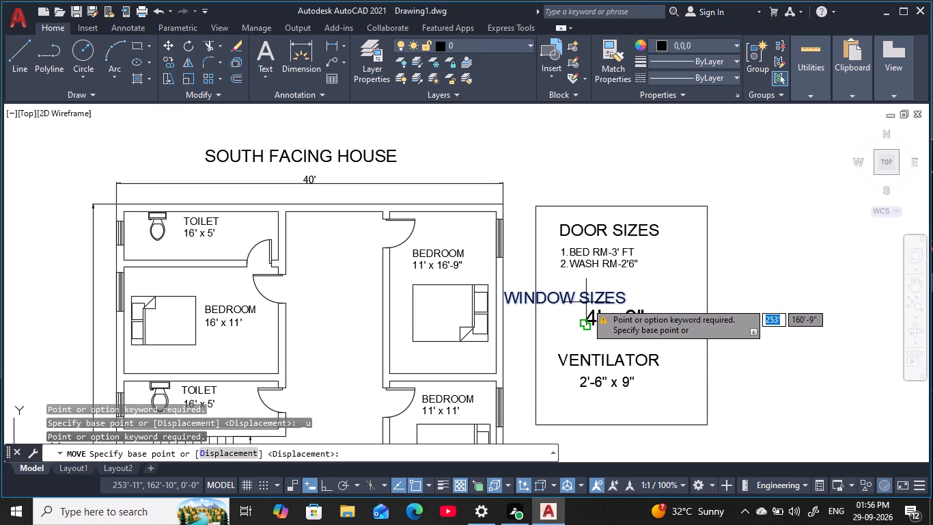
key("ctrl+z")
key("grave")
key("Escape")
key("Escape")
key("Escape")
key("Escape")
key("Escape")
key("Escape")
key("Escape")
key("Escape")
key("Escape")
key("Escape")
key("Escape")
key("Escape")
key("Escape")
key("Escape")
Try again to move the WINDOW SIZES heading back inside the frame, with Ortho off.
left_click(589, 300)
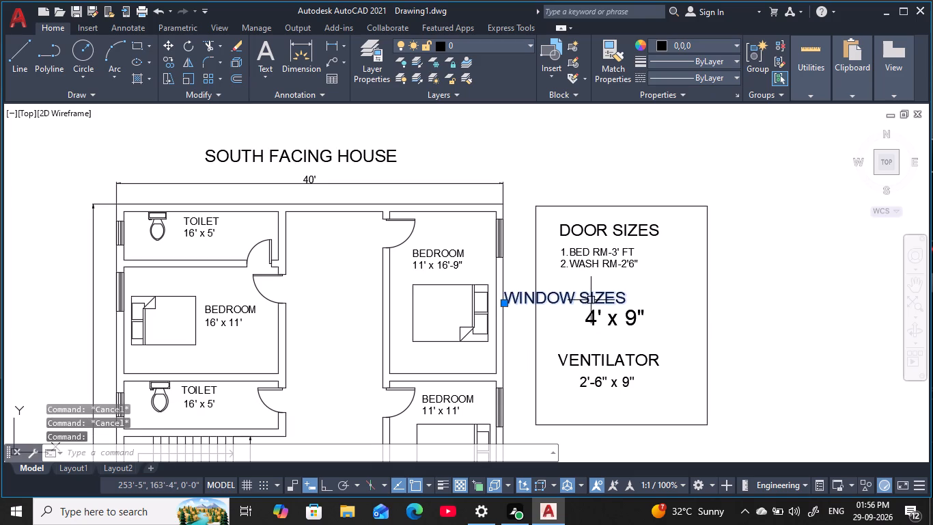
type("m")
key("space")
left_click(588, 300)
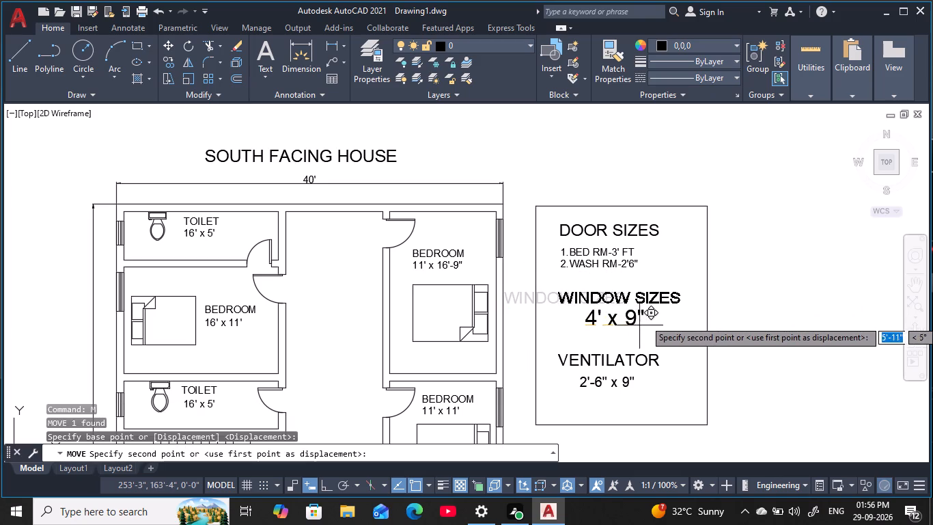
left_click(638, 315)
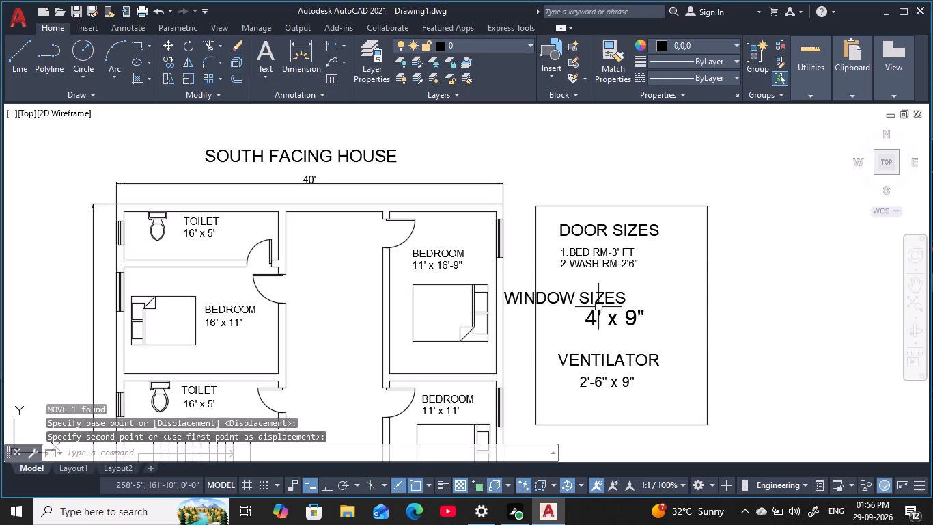
Move the WINDOW SIZES heading inside the frame, between the WASH RM line and the 4' x 9" text.
left_click(596, 304)
key("m")
key("space")
left_click(595, 301)
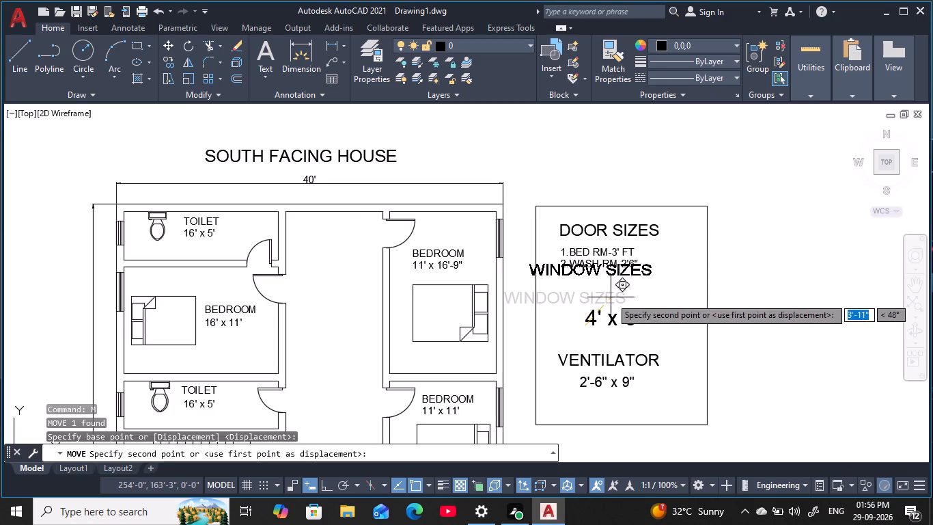
left_click(627, 314)
key("Escape")
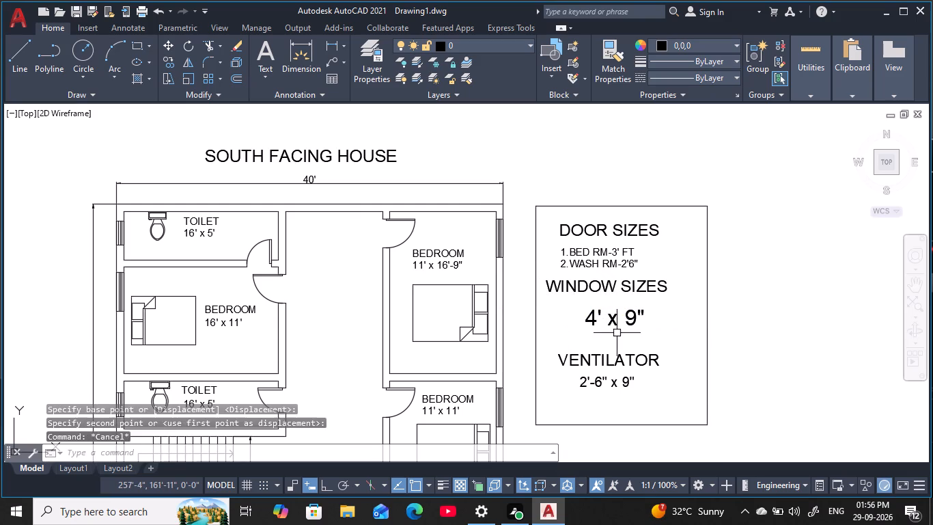
key("Escape")
key("Escape")
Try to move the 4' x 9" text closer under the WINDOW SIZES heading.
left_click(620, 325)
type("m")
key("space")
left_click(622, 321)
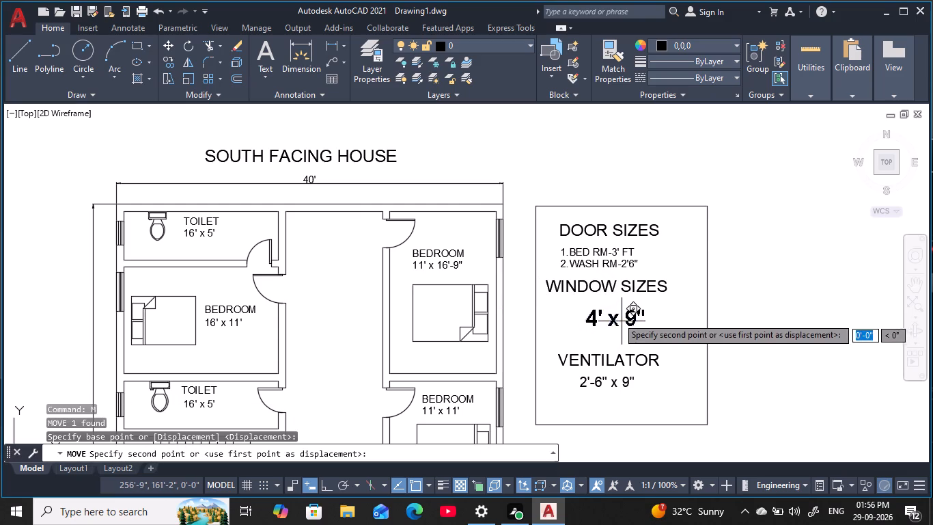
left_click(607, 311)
Move the 4' x 9" text directly beneath the middle of the WINDOW SIZES heading.
left_click(590, 322)
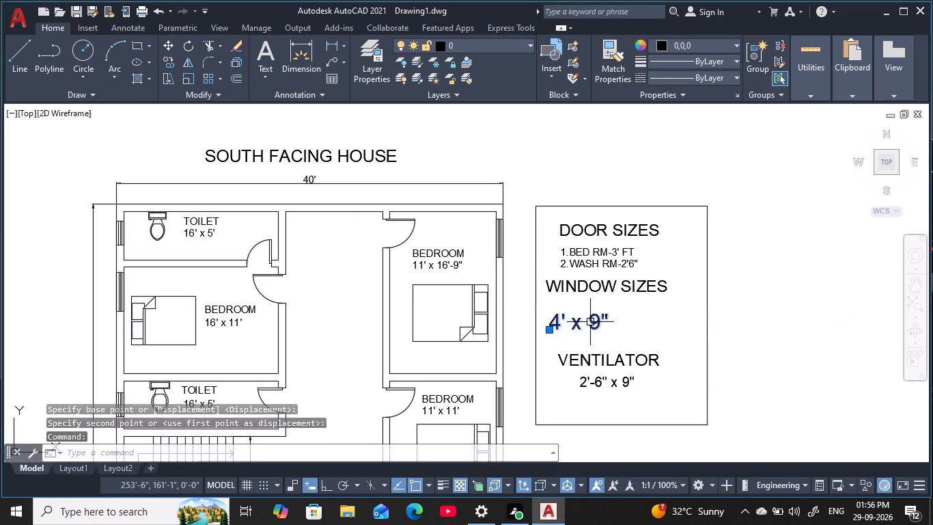
type("m")
key("space")
left_click(589, 321)
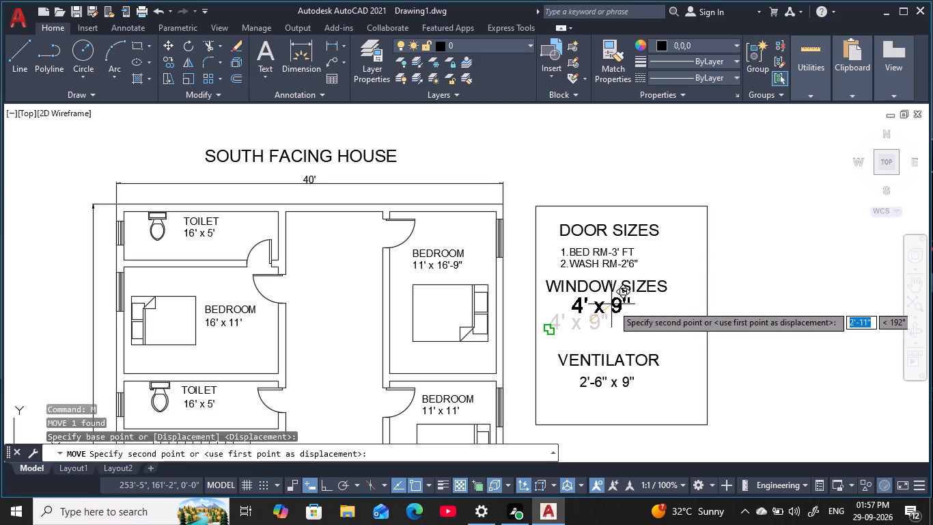
left_click(613, 305)
key("Escape")
key("Escape")
key("Escape")
key("Escape")
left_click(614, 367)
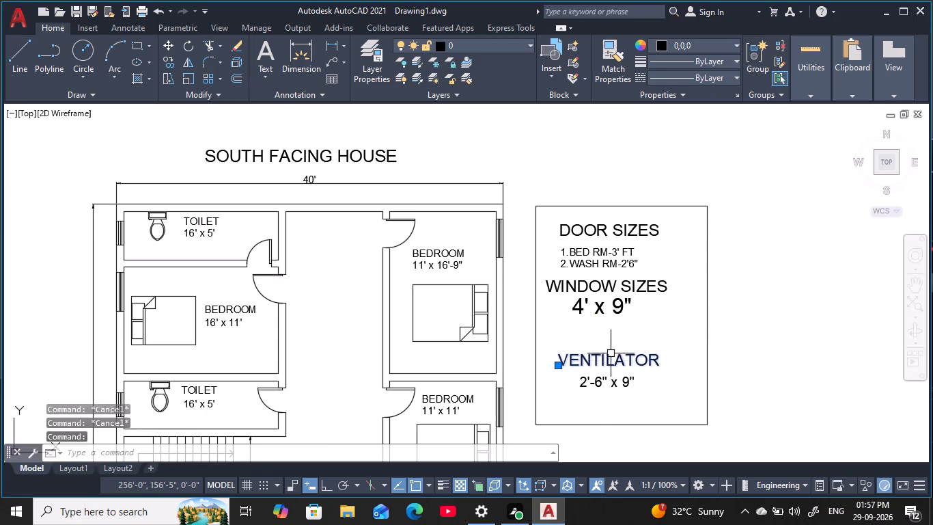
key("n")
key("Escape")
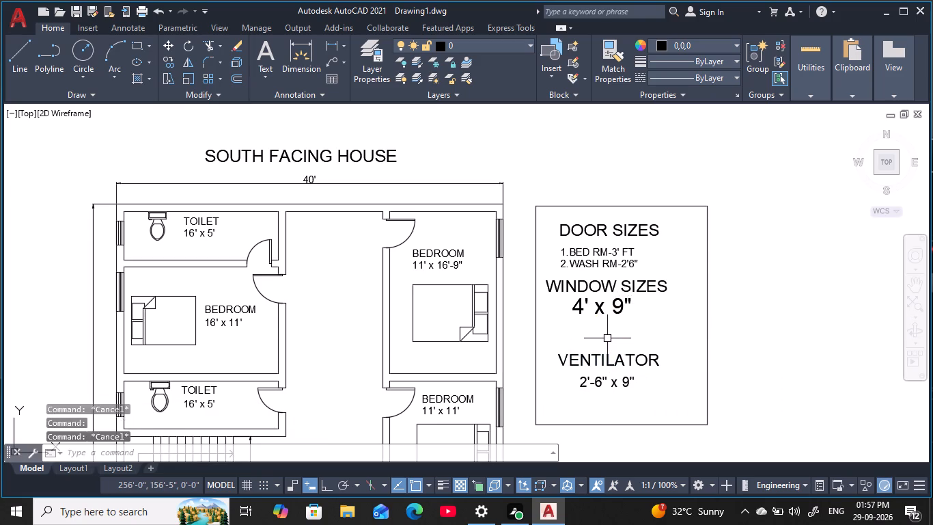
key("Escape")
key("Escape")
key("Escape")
Move the VENTILATOR heading up to just below the 4' x 9" window size text.
type("m")
key("space")
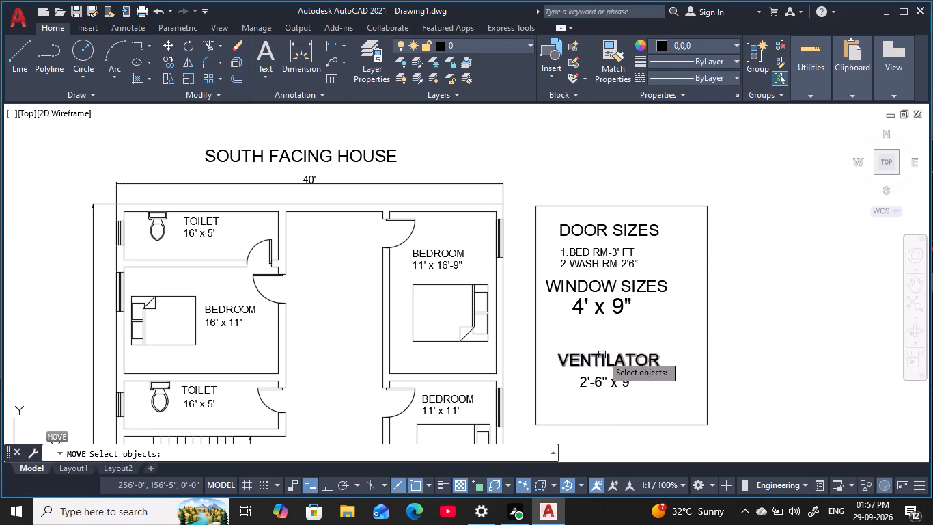
left_click(601, 360)
key("space")
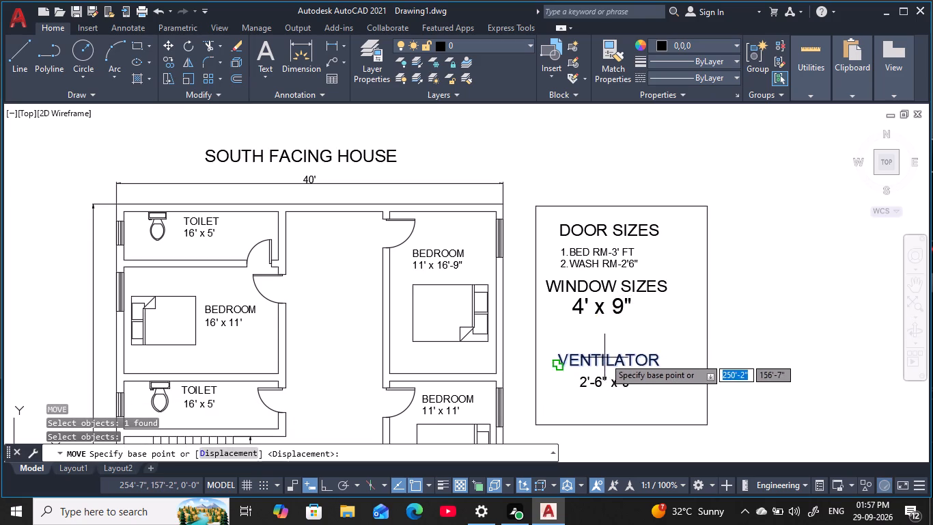
left_click(613, 358)
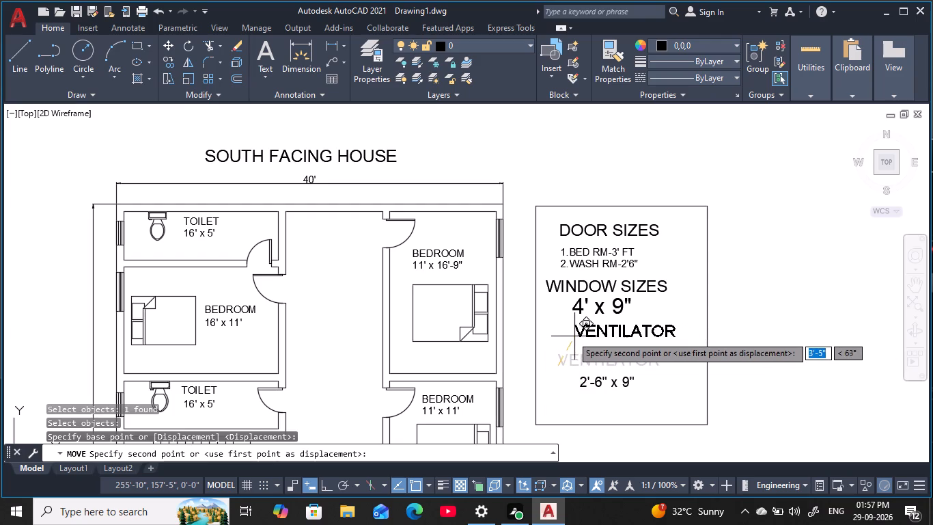
left_click(568, 336)
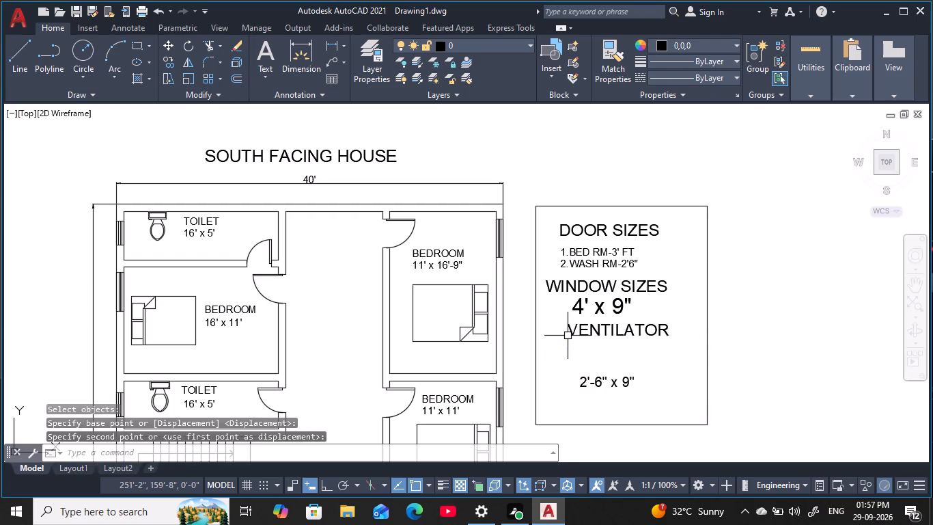
Move the 2'-6" x 9" text up to sit directly beneath the VENTILATOR heading.
left_click(619, 386)
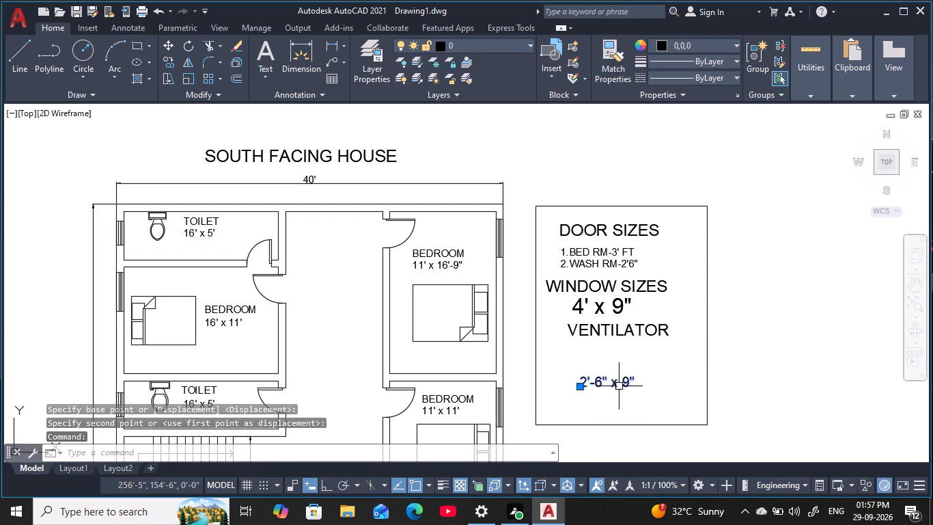
type("m")
key("space")
left_click(619, 386)
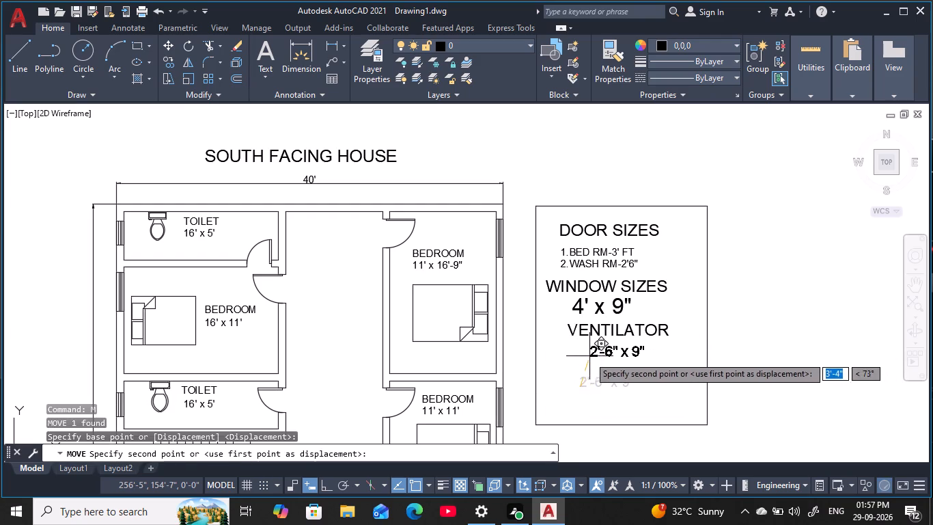
left_click(586, 355)
key("Escape")
key("Escape")
key("Escape")
key("Escape")
key("Escape")
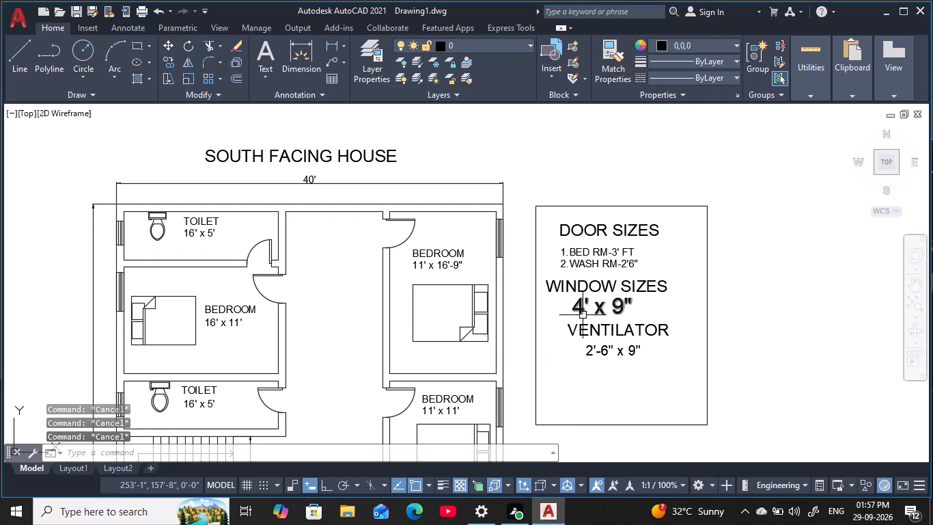
key("Escape")
key("Escape")
key("Escape")
key("Escape")
key("Escape")
key("Escape")
key("Escape")
Move the VENTILATOR heading left so it sits centred directly beneath the 4' x 9" window size text.
left_click(624, 334)
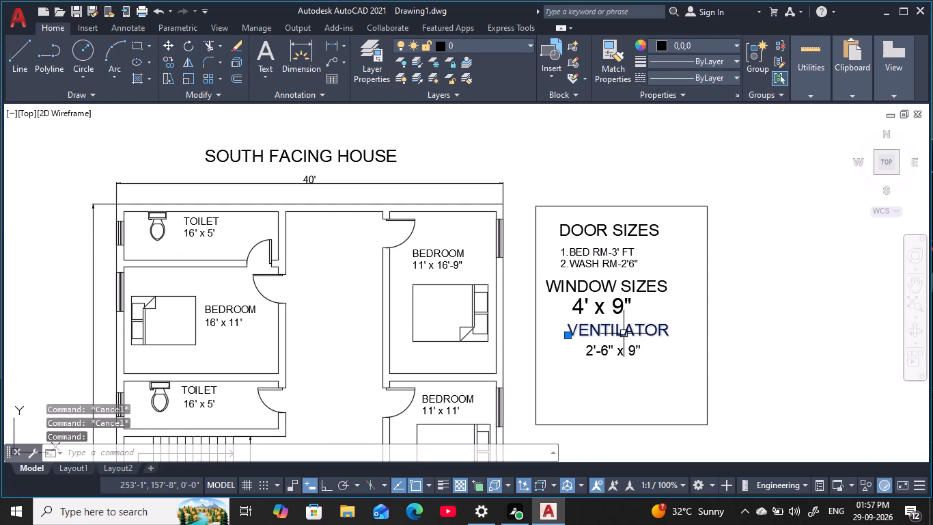
type("m")
key("space")
left_click(619, 332)
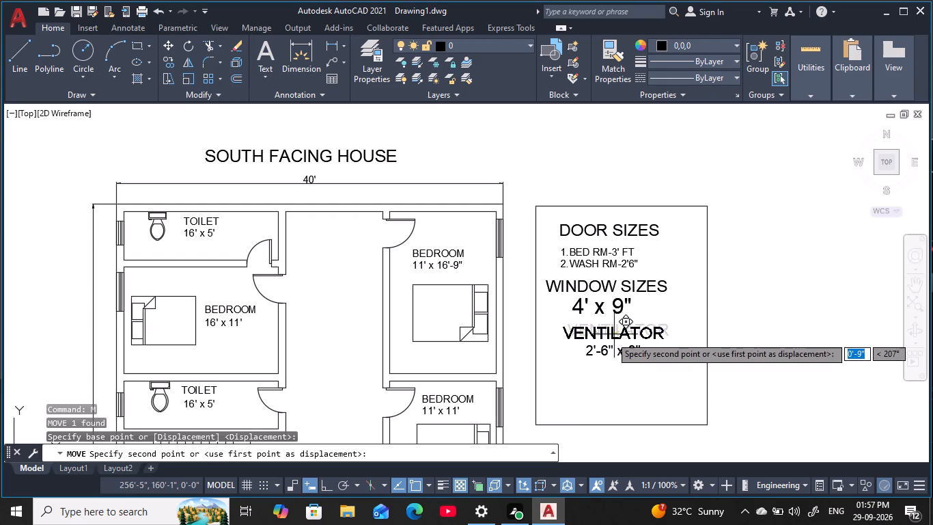
left_click(601, 334)
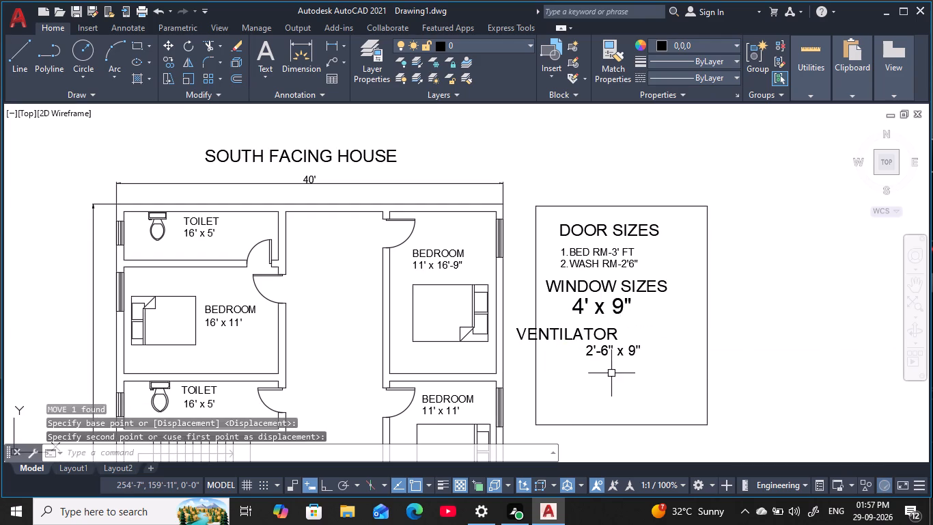
left_click(557, 332)
key("space")
left_click(565, 338)
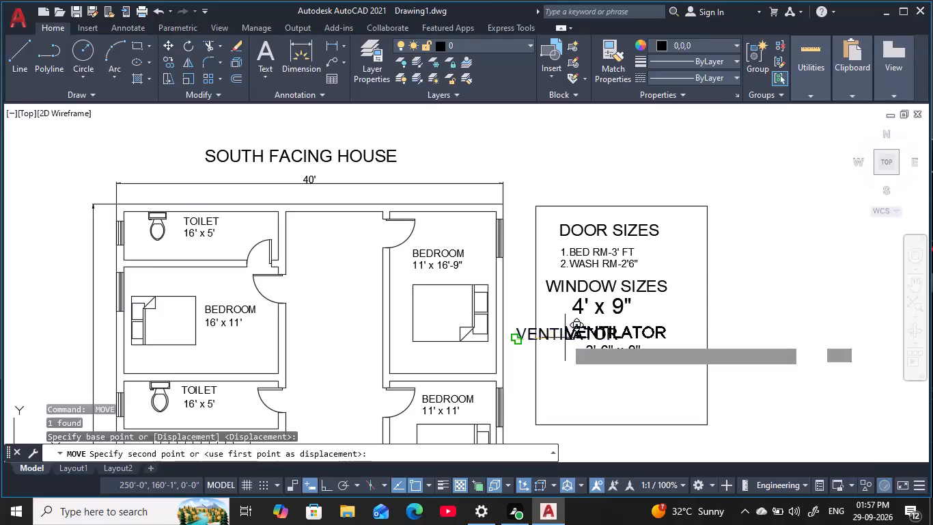
left_click(553, 334)
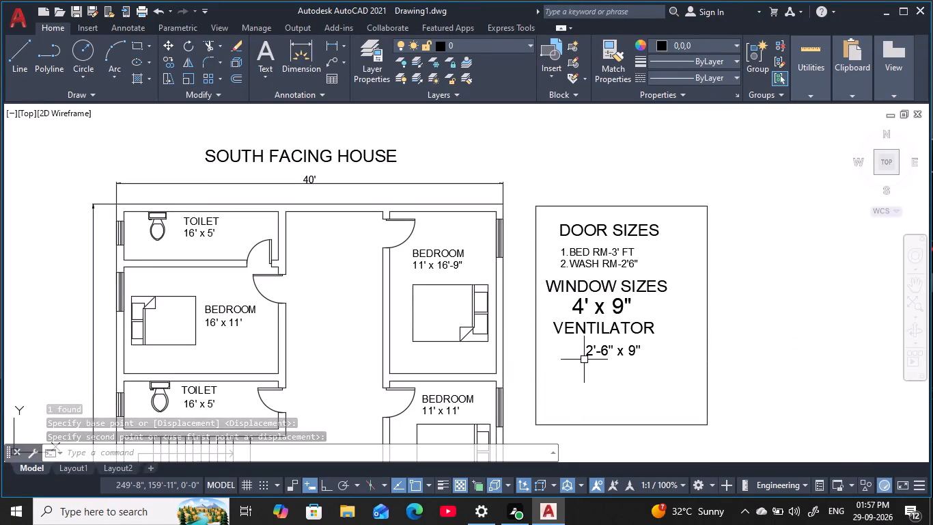
Move the 2'-6" x 9" text left so it sits centred beneath the VENTILATOR heading.
key("space")
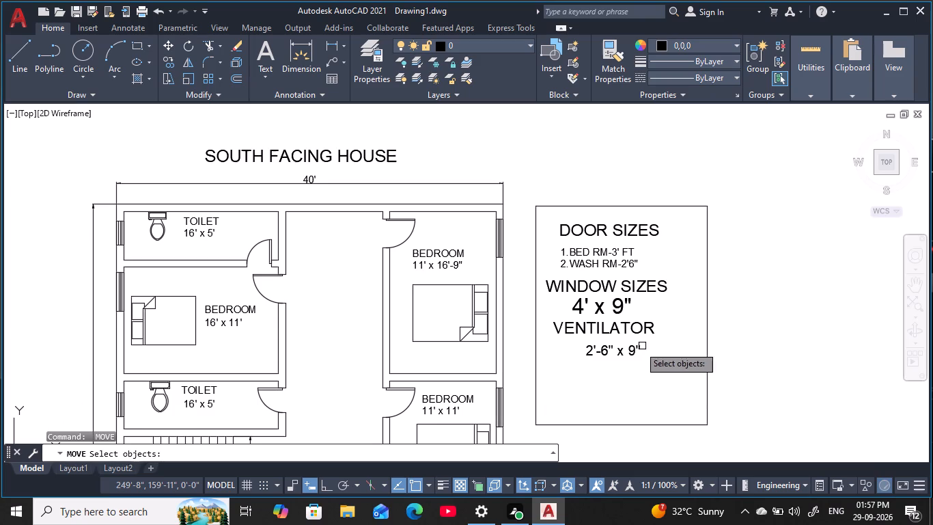
left_click(615, 353)
key("space")
left_click(611, 354)
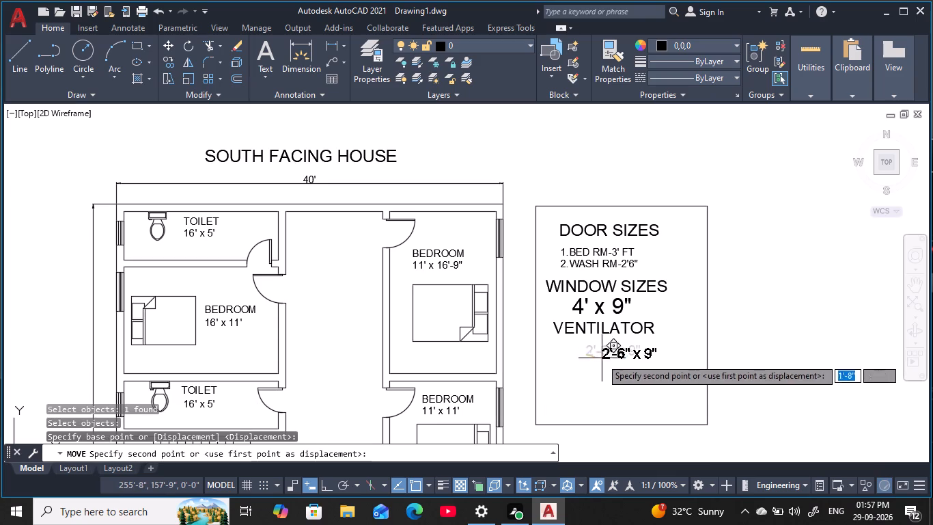
left_click(575, 354)
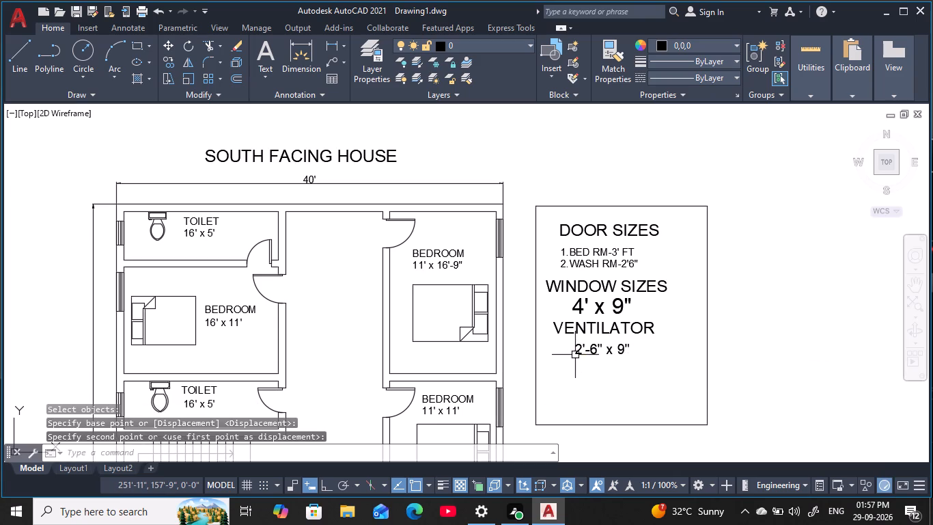
key("Escape")
key("Escape")
key("Escape")
key("Escape")
key("Escape")
key("Escape")
key("Escape")
key("Escape")
key("Escape")
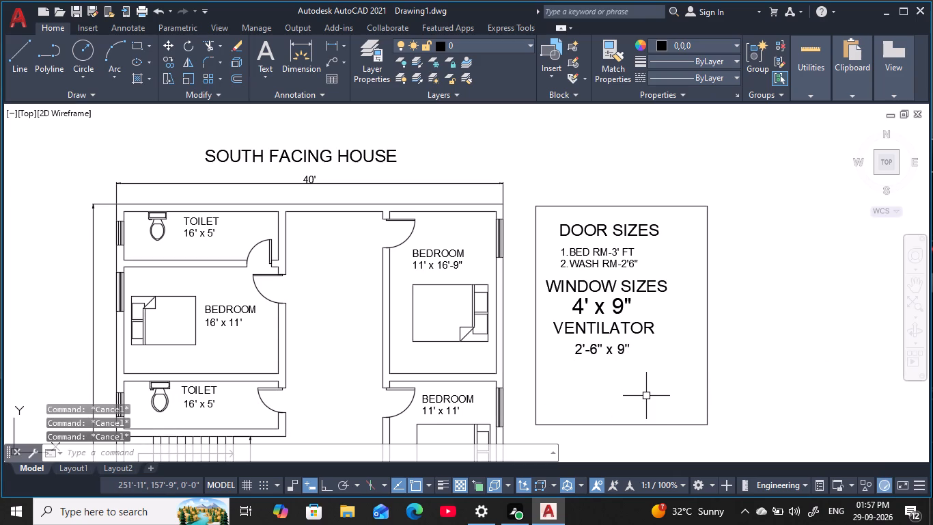
key("Escape")
key("Escape")
key("Escape")
key("Escape")
key("Escape")
key("Escape")
Draw lines from the frame's left edge about 14'-4" across below the 2'-6" x 9" text, and about 16'-7" up to its top edge.
type("l")
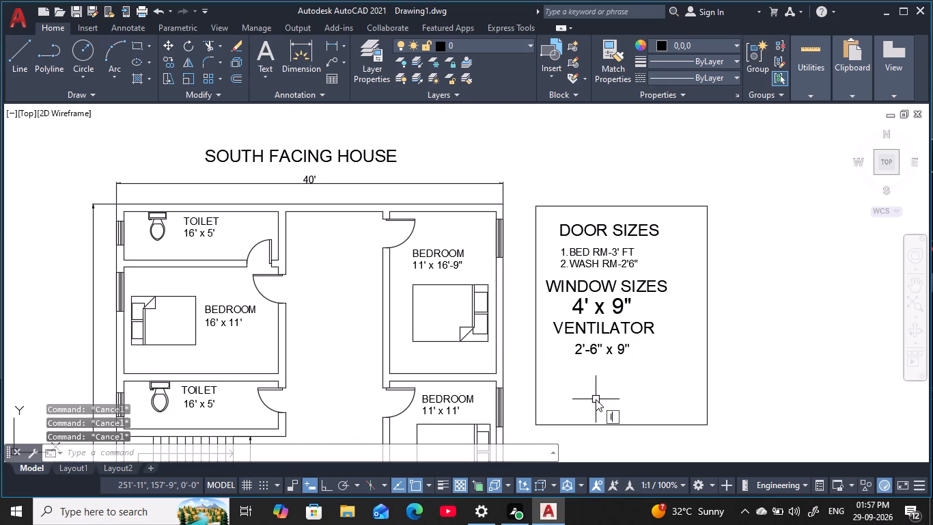
key("space")
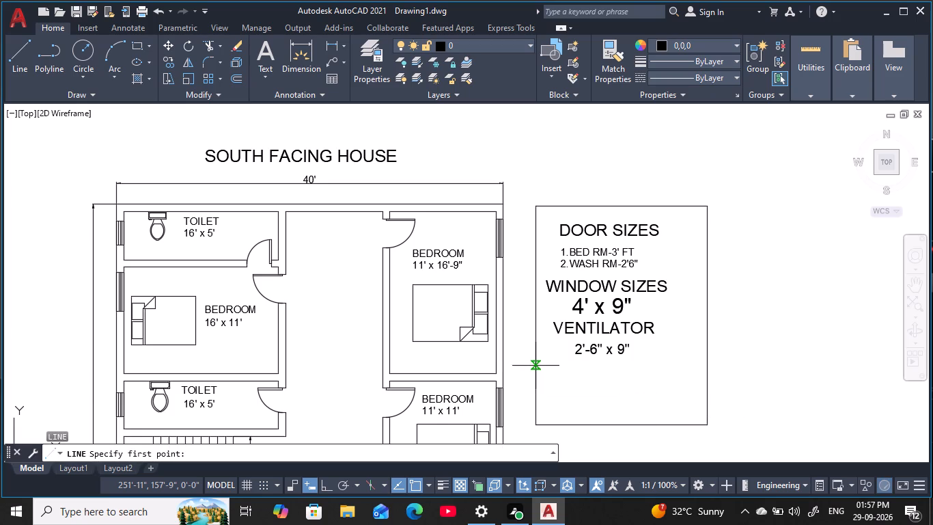
left_click(535, 366)
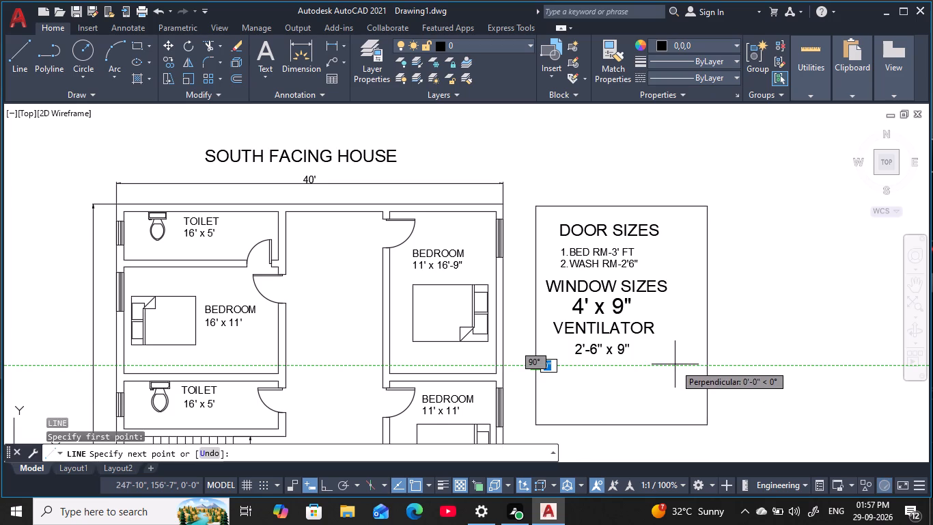
left_click(675, 364)
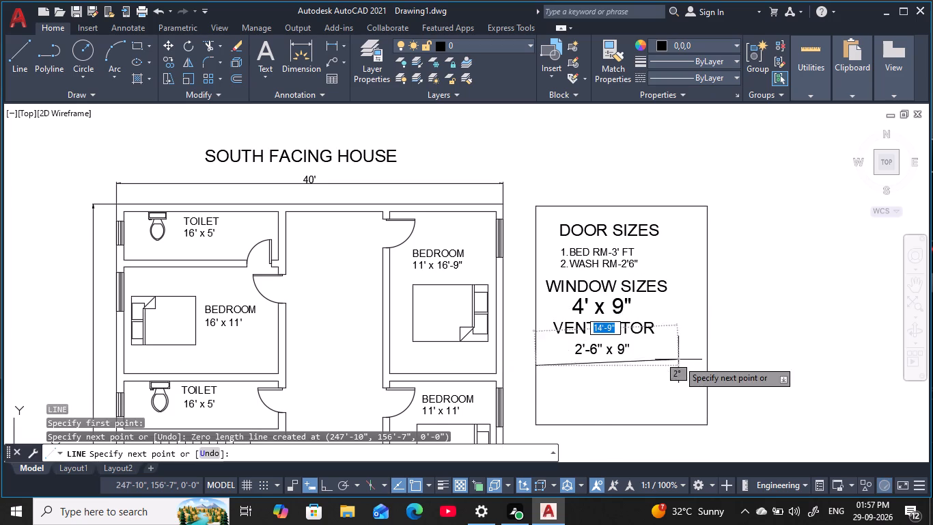
left_click(674, 367)
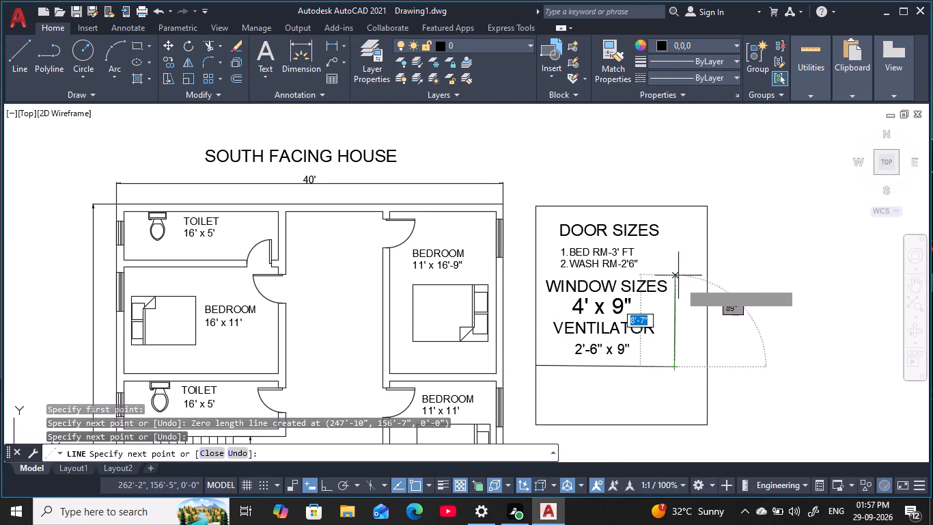
left_click(670, 206)
key("Escape")
key("Escape")
key("Escape")
key("Escape")
key("Escape")
key("Escape")
key("Escape")
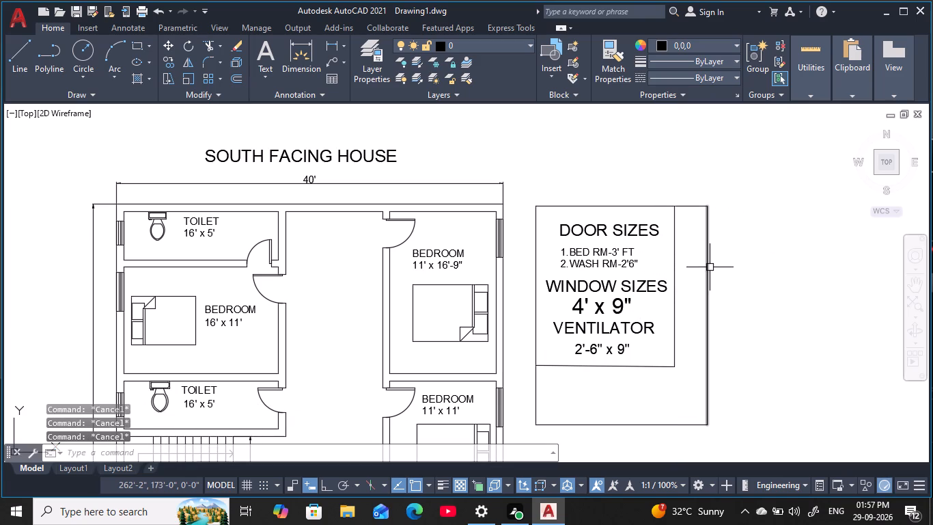
Trim away the old frame segments extending beyond the new right and bottom lines around the size lists.
type("tr")
key("space")
key("space")
left_click_drag(691, 235, 691, 227)
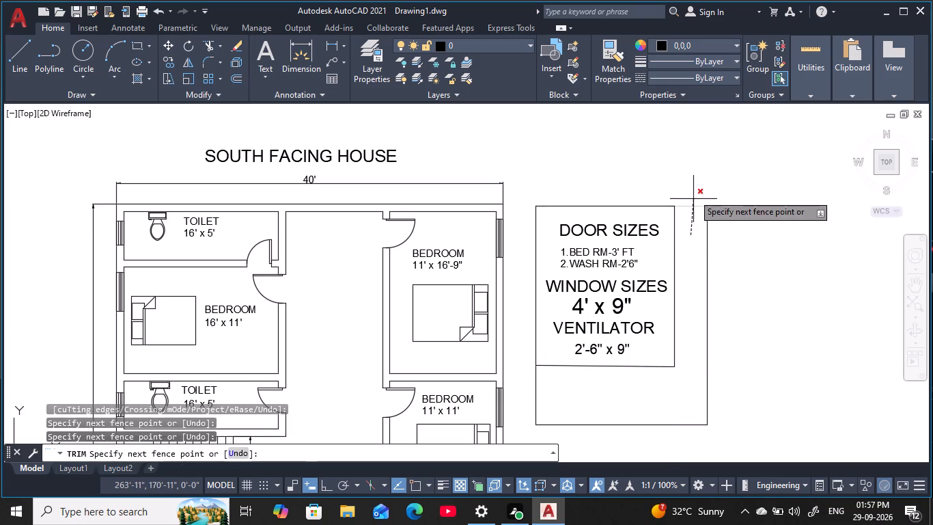
left_click(692, 188)
left_click_drag(698, 228, 700, 234)
left_click(736, 291)
left_click(710, 393)
left_click(667, 446)
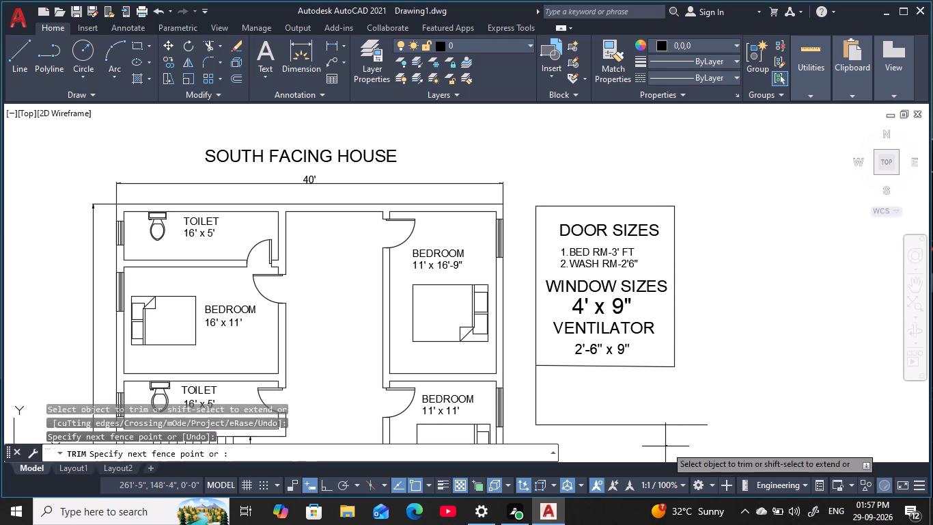
left_click(623, 412)
left_click(551, 396)
left_click(529, 390)
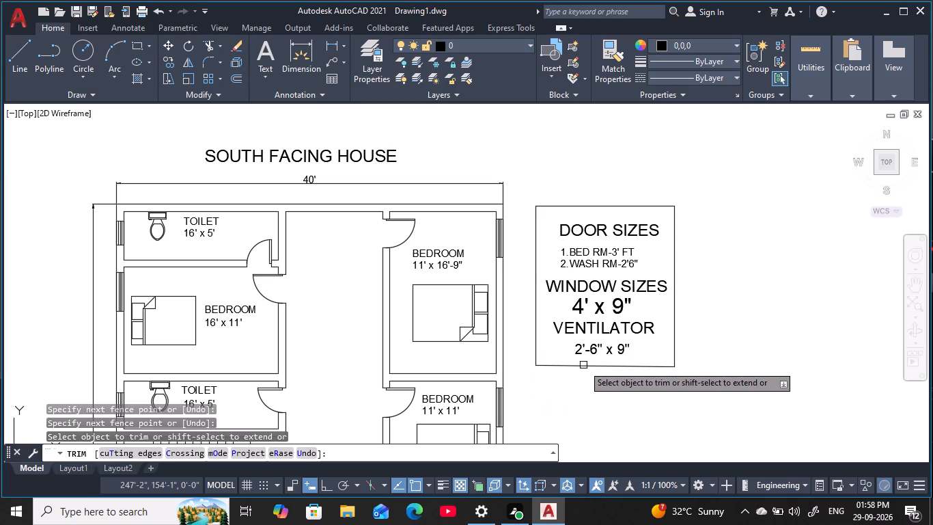
scroll(607, 392, "down", 1)
key("Escape")
key("Escape")
key("Escape")
key("Escape")
key("Escape")
key("Escape")
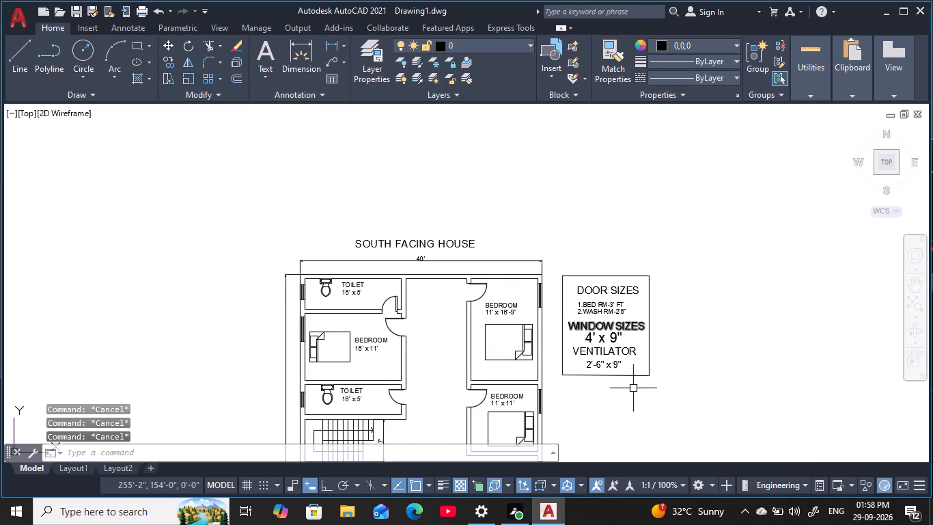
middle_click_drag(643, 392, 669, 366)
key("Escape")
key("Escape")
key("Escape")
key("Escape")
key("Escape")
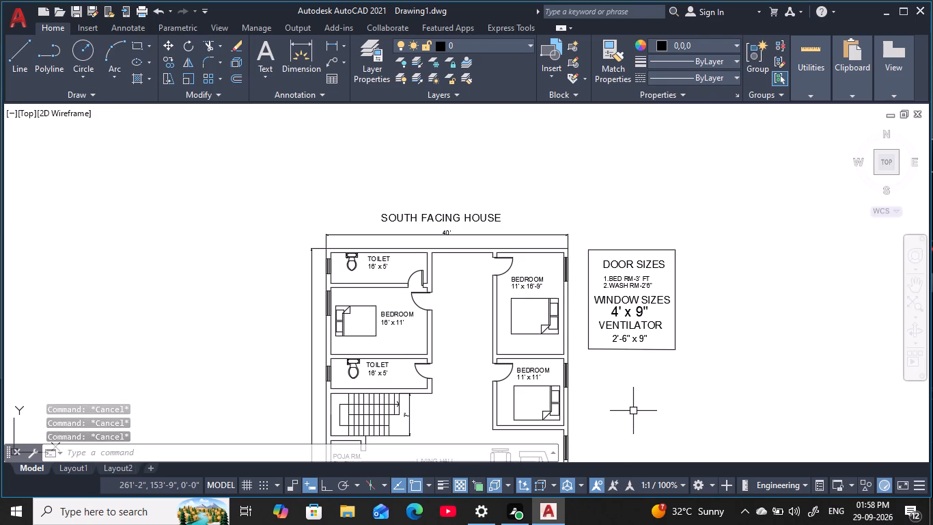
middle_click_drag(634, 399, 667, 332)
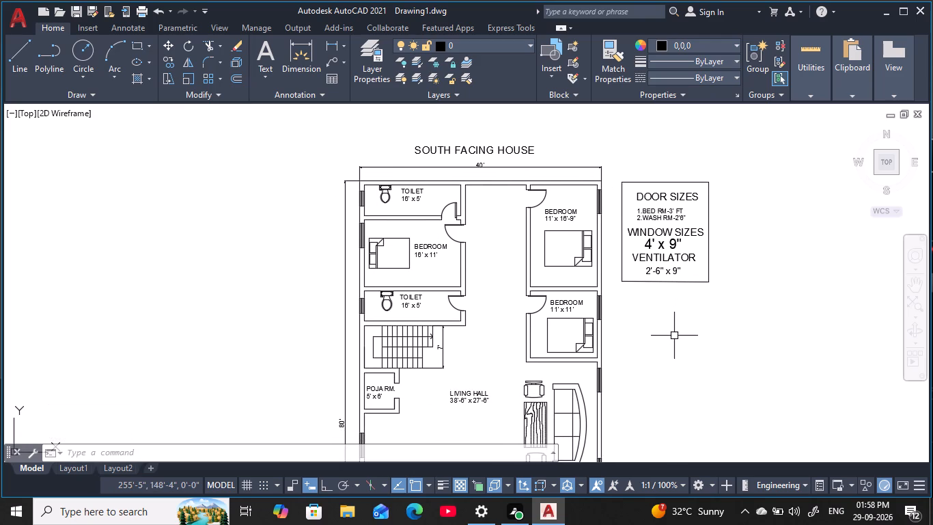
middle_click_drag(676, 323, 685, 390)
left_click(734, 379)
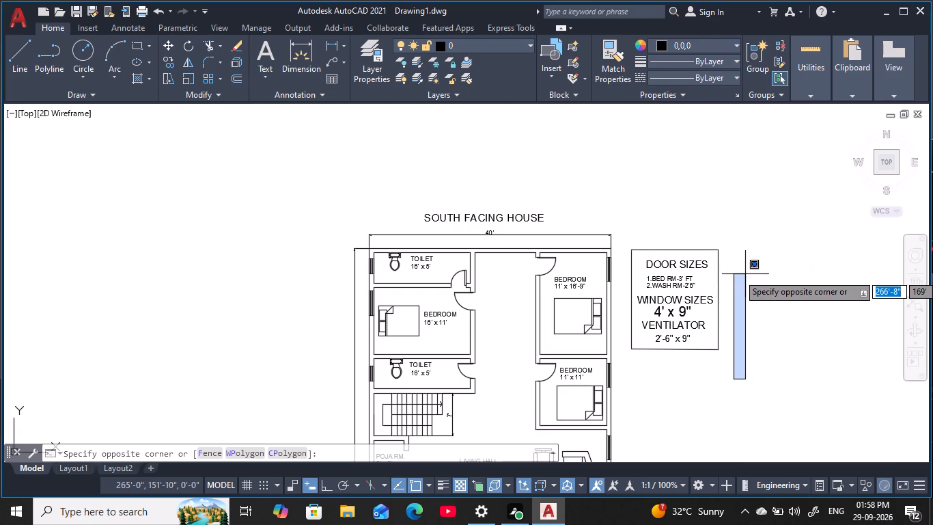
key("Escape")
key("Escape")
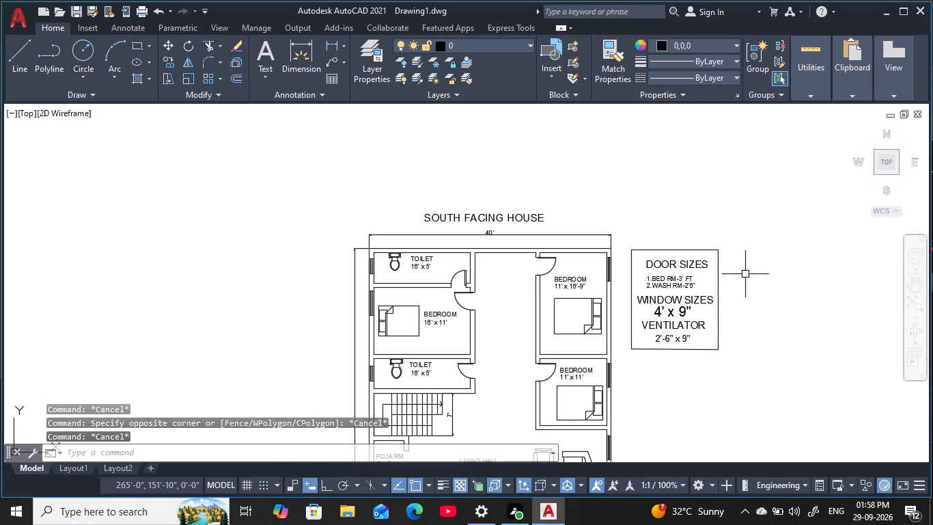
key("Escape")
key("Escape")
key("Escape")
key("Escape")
Move the whole framed size list straight down so it sits outside the house beside the living hall sofa.
left_click(760, 386)
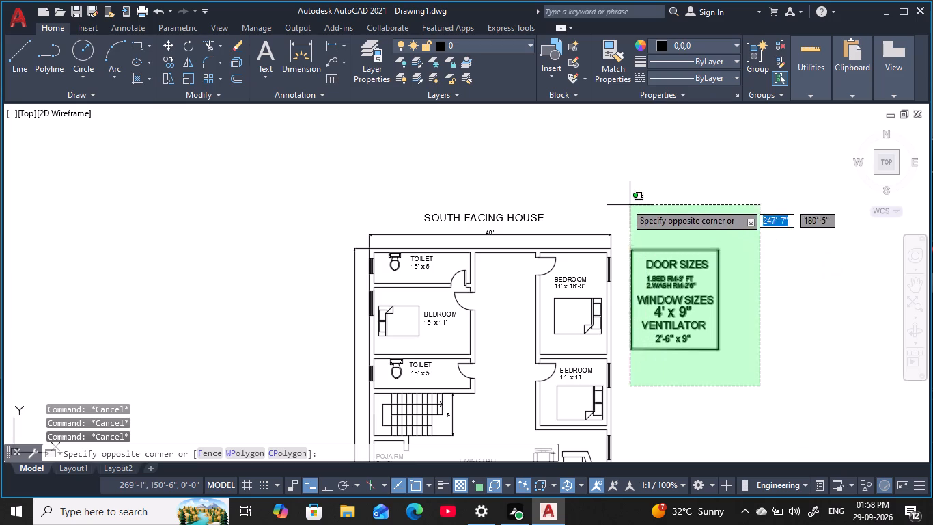
left_click(625, 202)
type("m")
key("space")
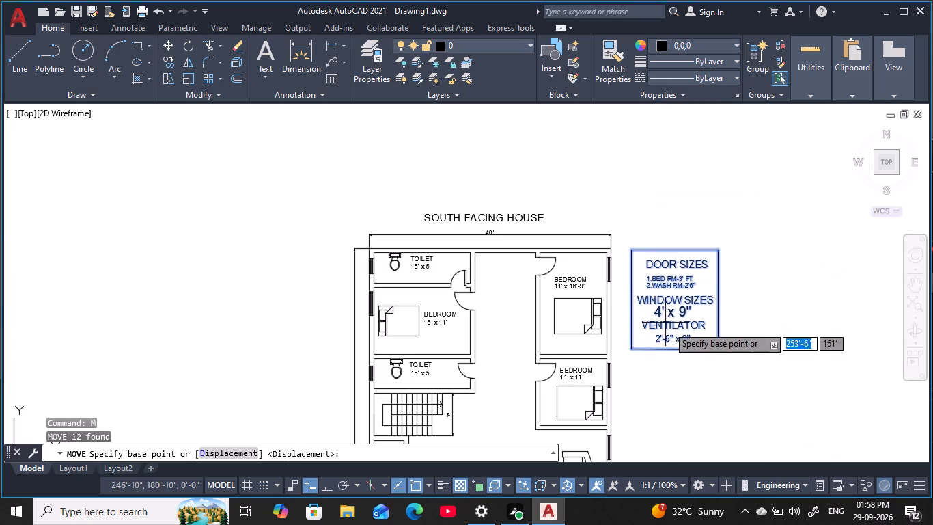
left_click(678, 300)
middle_click_drag(668, 365, 676, 285)
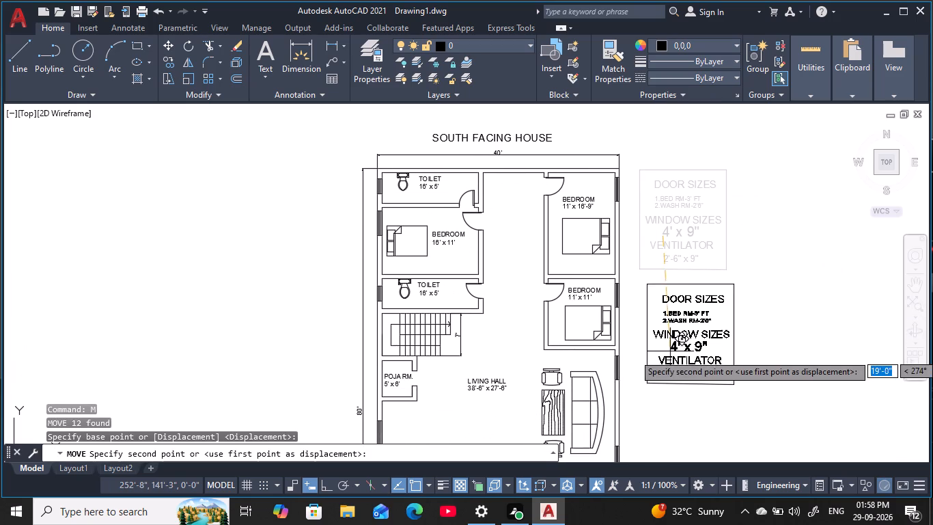
middle_click_drag(657, 347, 654, 330)
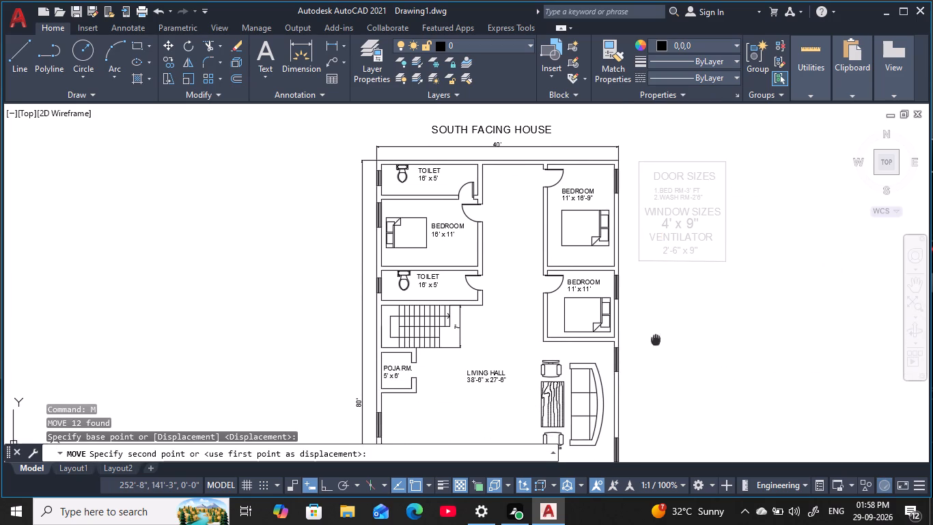
middle_click_drag(654, 330, 641, 275)
middle_click_drag(650, 373, 620, 228)
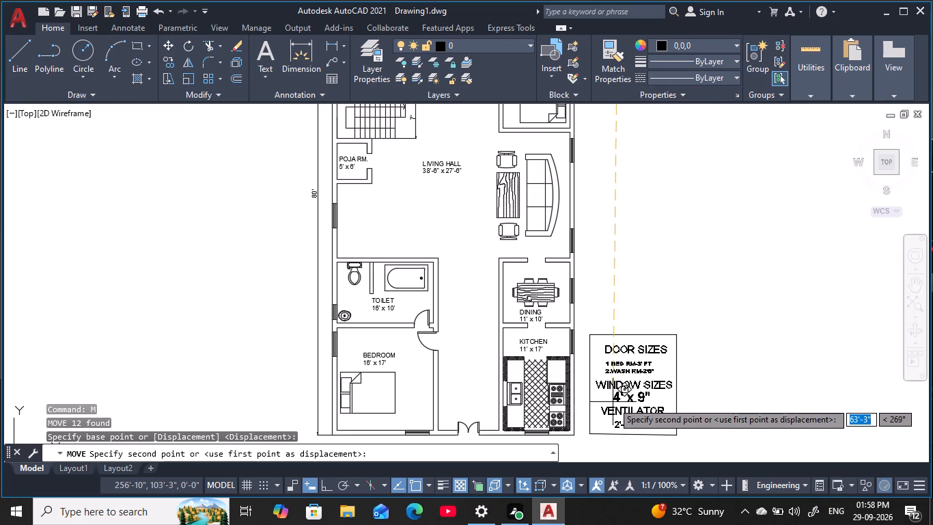
middle_click_drag(611, 284, 604, 393)
scroll(611, 284, "down", 1)
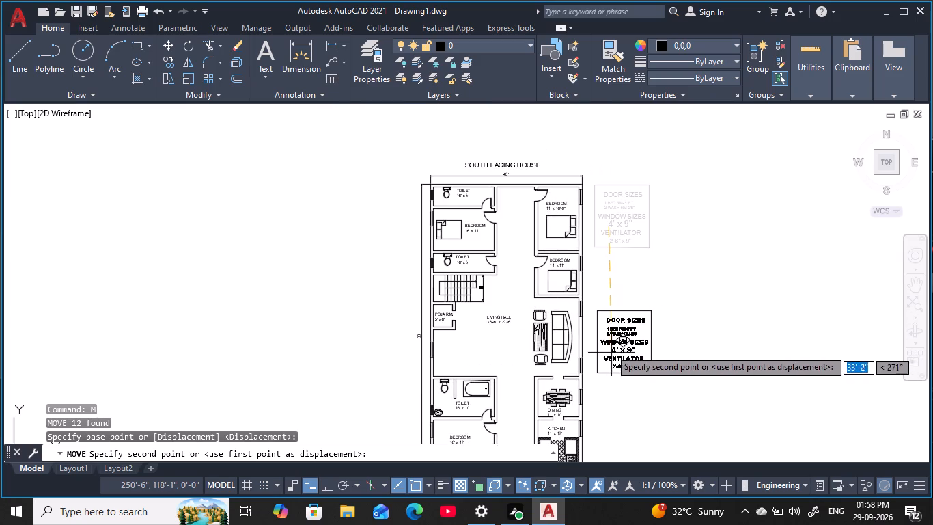
left_click(609, 340)
key("Escape")
key("Escape")
key("Escape")
key("Escape")
key("Escape")
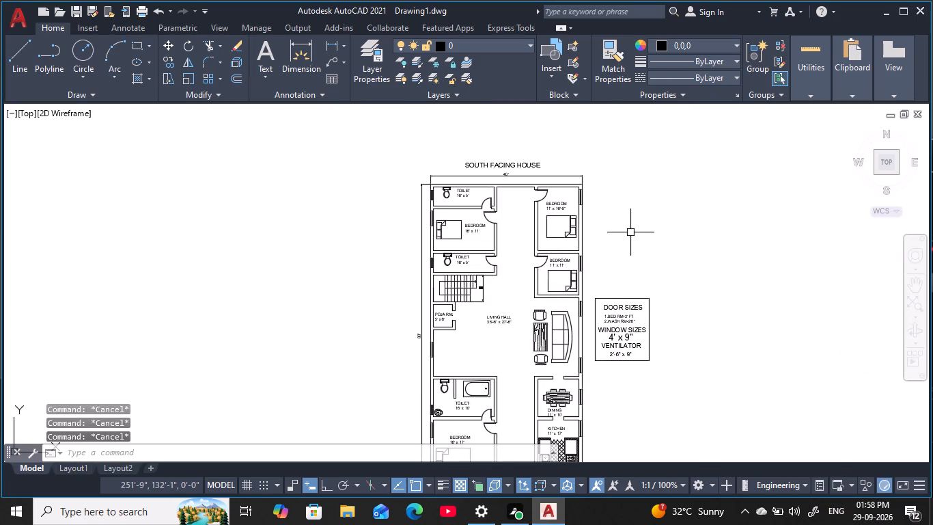
key("Escape")
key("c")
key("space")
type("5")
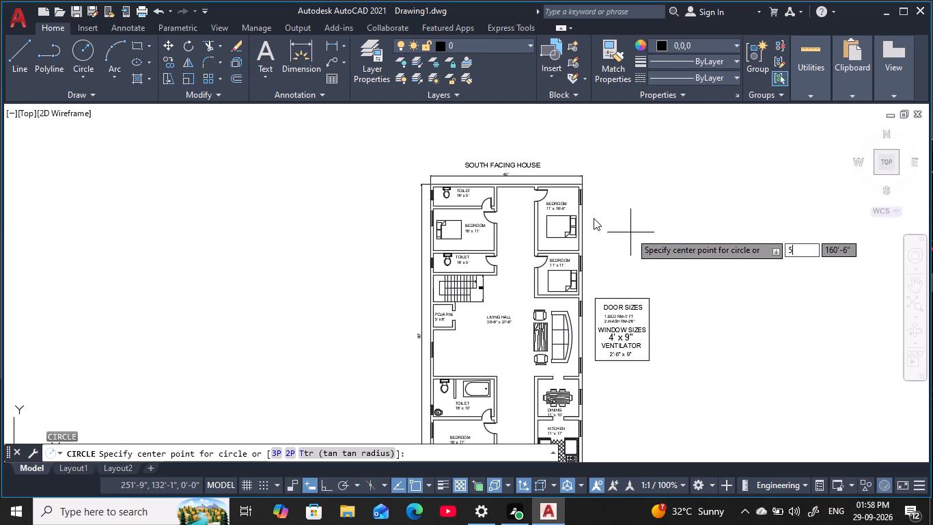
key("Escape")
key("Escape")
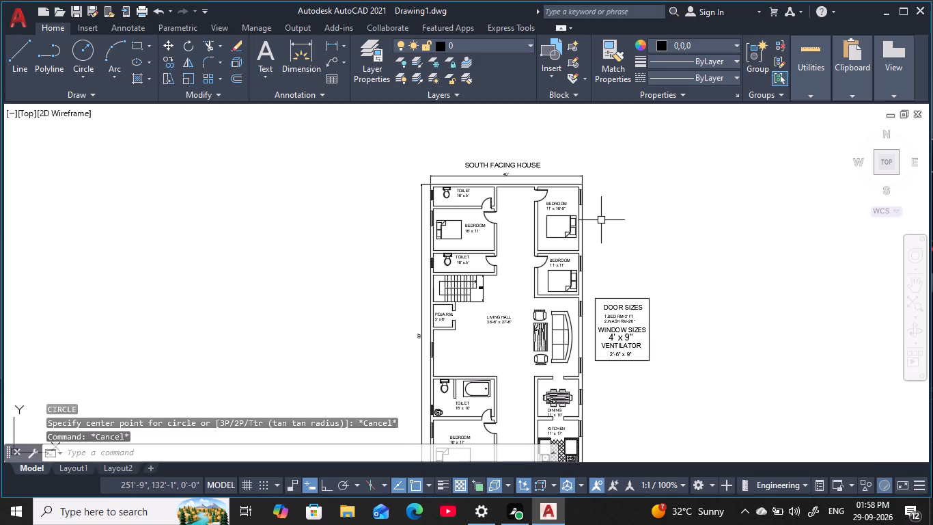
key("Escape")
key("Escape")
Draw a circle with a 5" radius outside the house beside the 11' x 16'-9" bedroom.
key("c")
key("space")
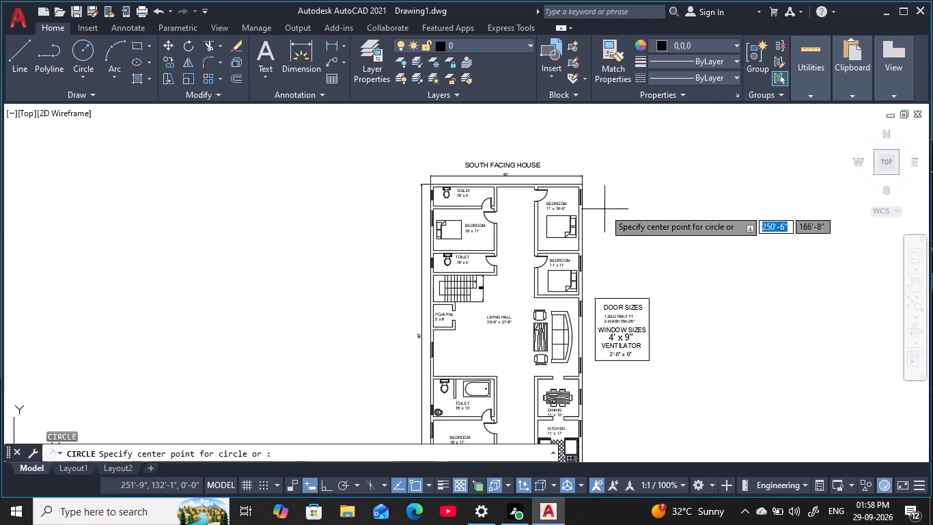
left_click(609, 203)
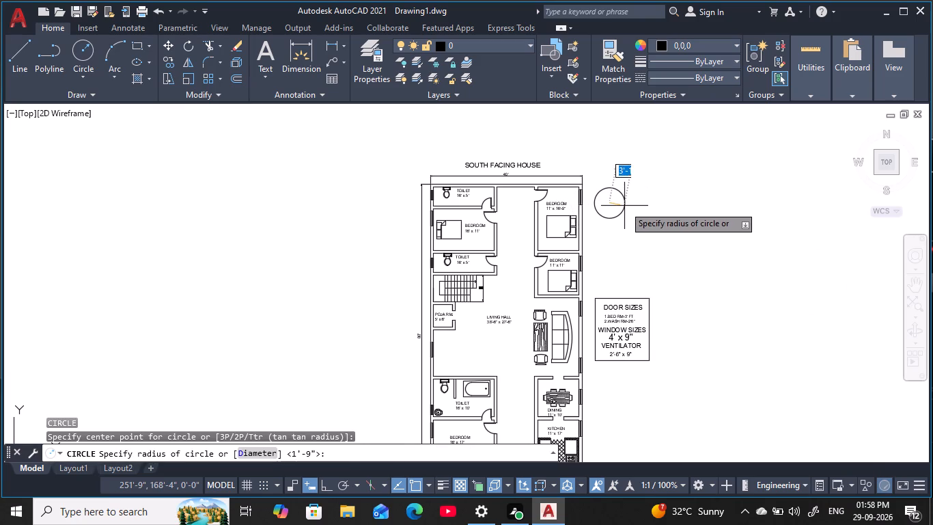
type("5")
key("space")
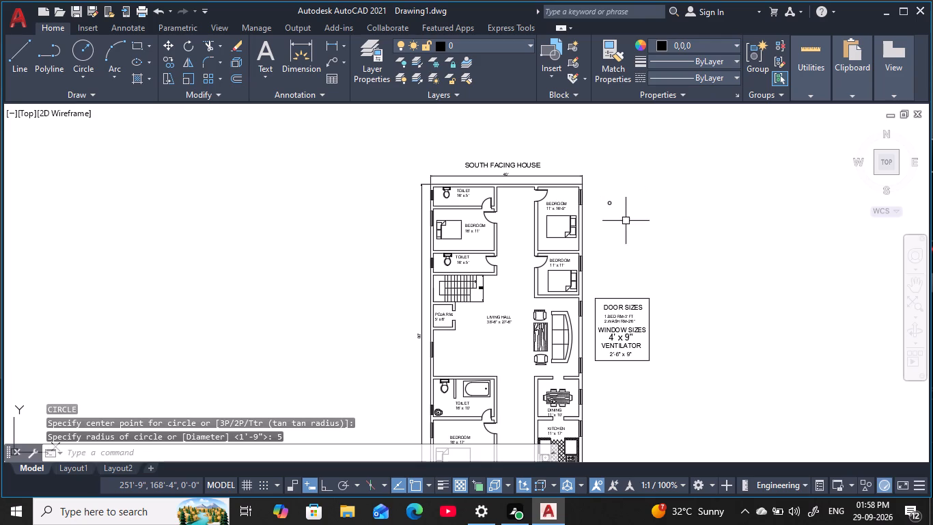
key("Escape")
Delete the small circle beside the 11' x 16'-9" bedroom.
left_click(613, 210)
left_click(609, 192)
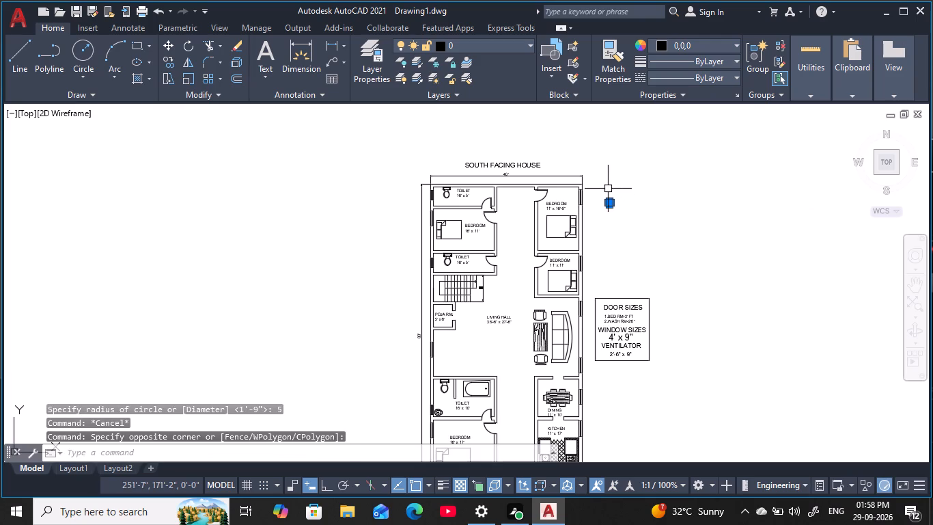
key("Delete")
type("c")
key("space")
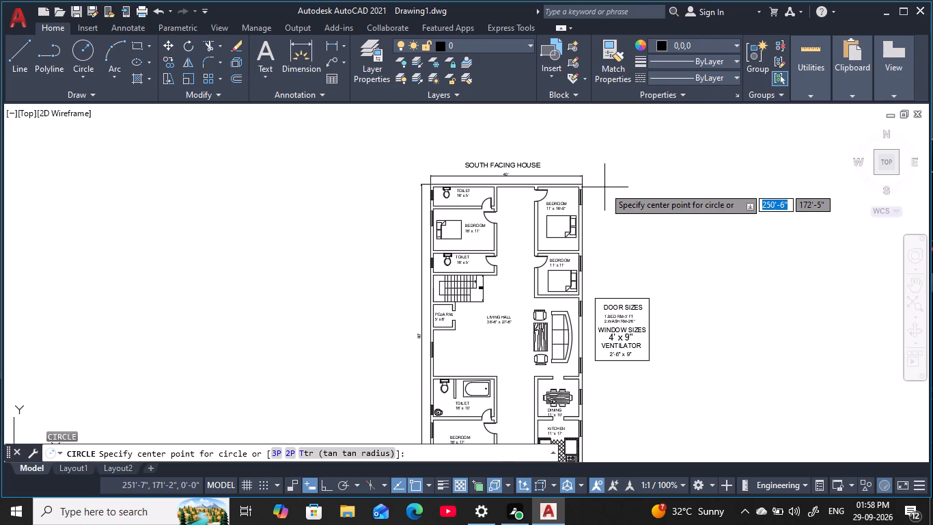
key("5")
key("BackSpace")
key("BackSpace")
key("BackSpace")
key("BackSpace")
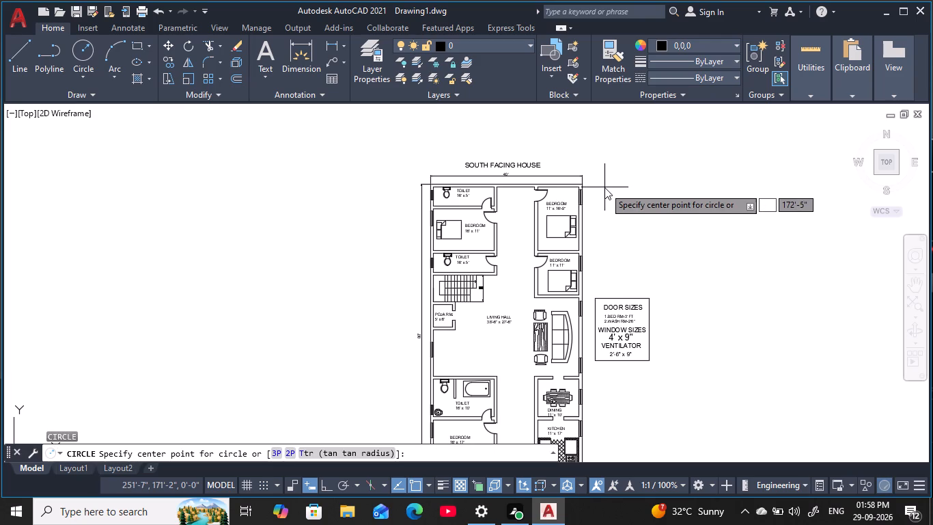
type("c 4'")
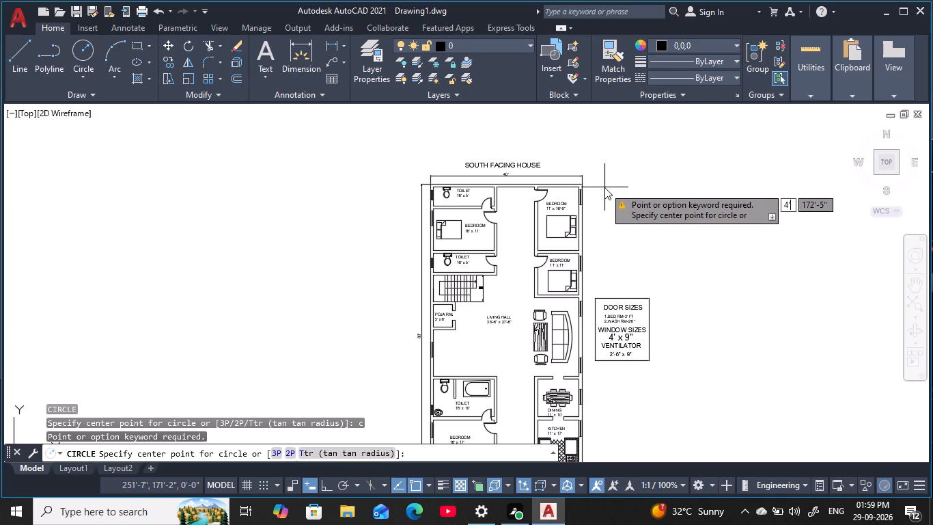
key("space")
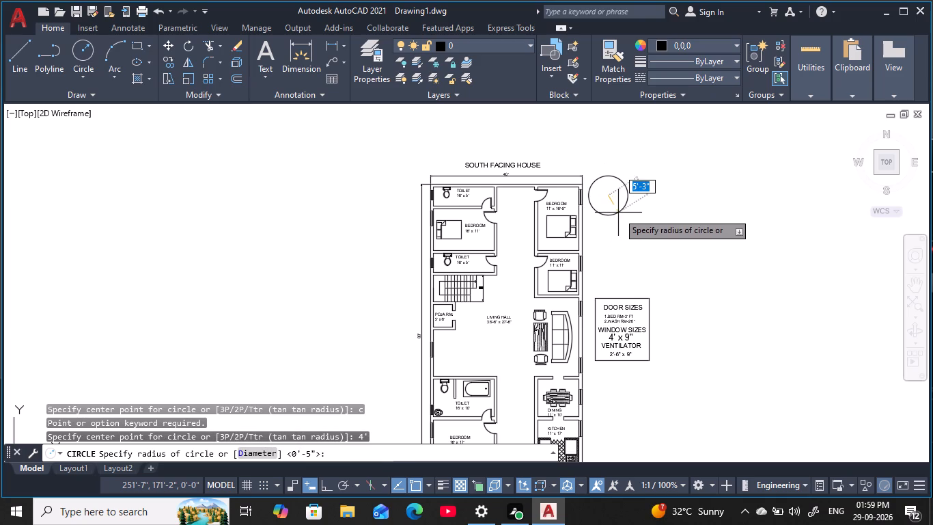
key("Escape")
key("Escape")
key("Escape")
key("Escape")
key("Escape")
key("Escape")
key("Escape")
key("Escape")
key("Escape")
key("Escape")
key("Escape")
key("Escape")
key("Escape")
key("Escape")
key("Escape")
Draw a circle with a 4' radius outside the house, beside the 11' x 16'-9" bedroom and above the size list.
type("c")
key("space")
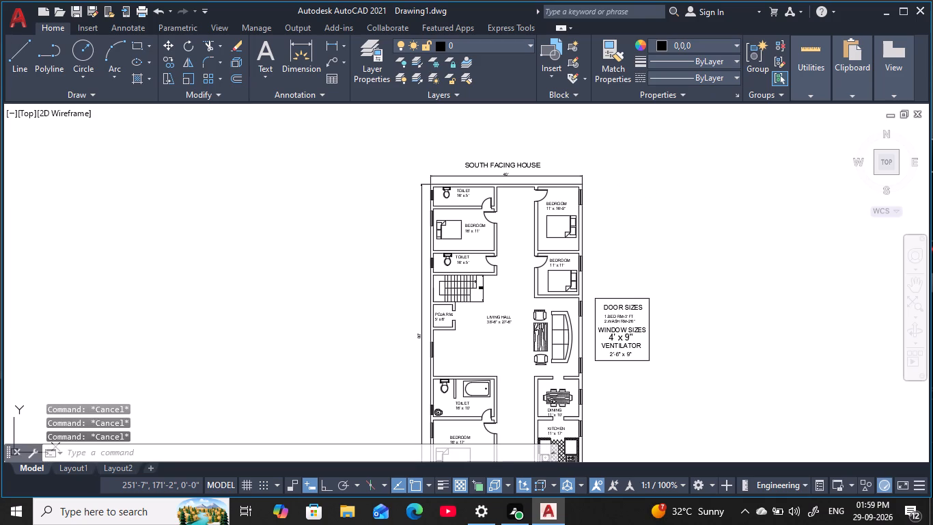
left_click(623, 219)
type("4'")
key("space")
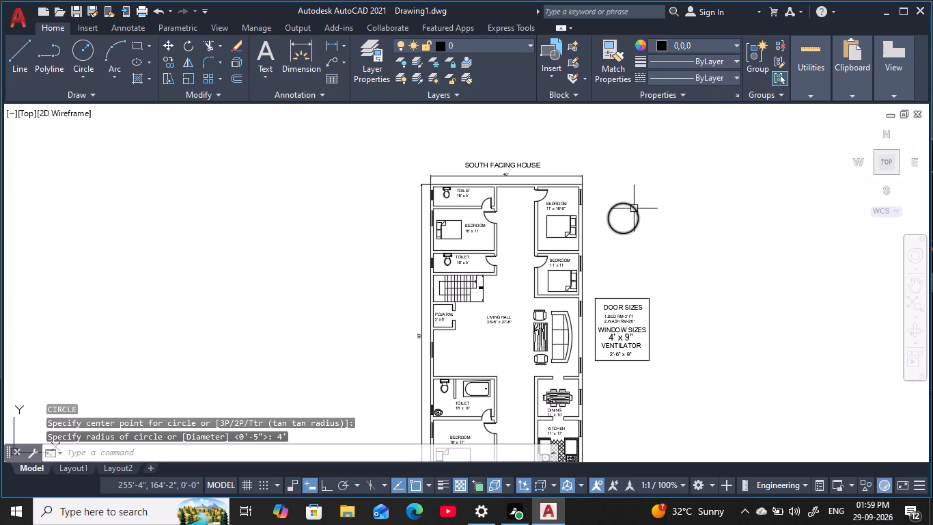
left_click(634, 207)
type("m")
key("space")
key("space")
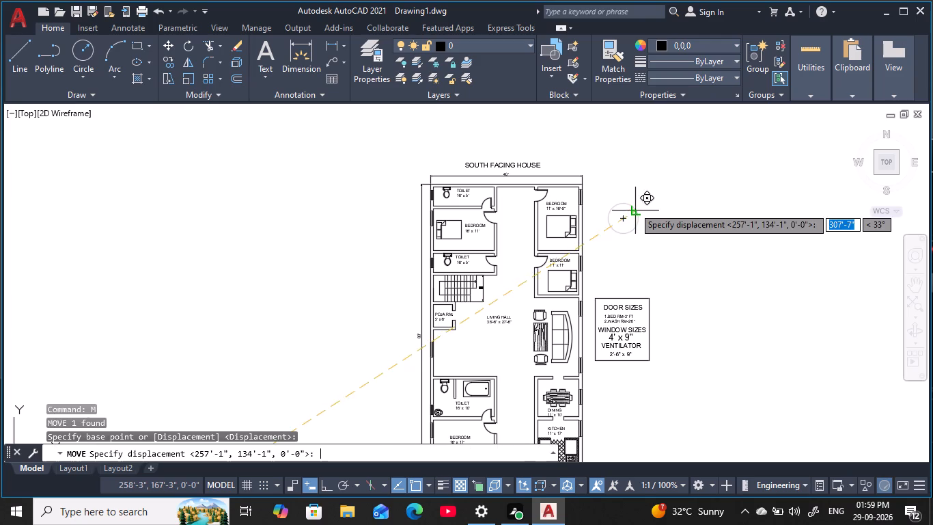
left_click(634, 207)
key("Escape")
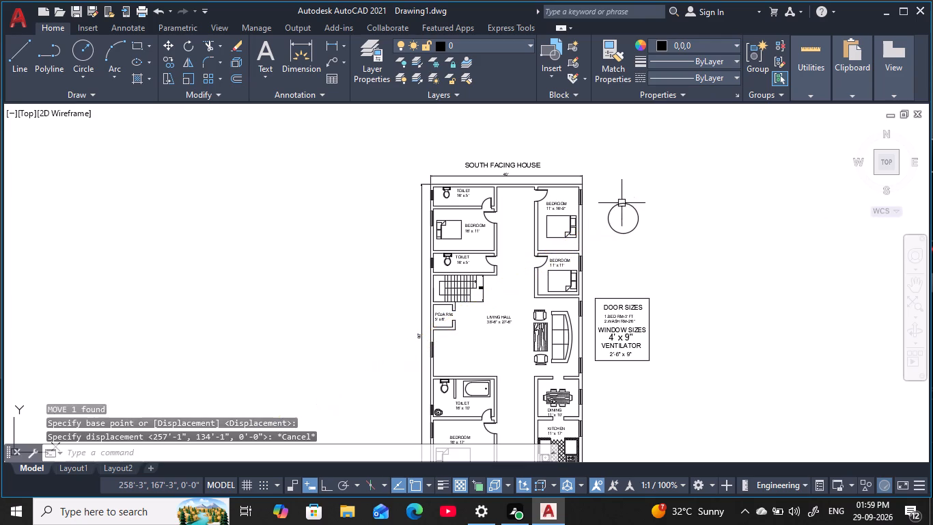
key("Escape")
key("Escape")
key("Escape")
Draw a vertical diameter line from the top to the bottom quadrant of the 4' radius circle.
scroll(628, 217, "up", 2)
key("Escape")
middle_click_drag(628, 215, 643, 208)
key("Escape")
key("Escape")
key("Escape")
key("Escape")
key("Escape")
key("Escape")
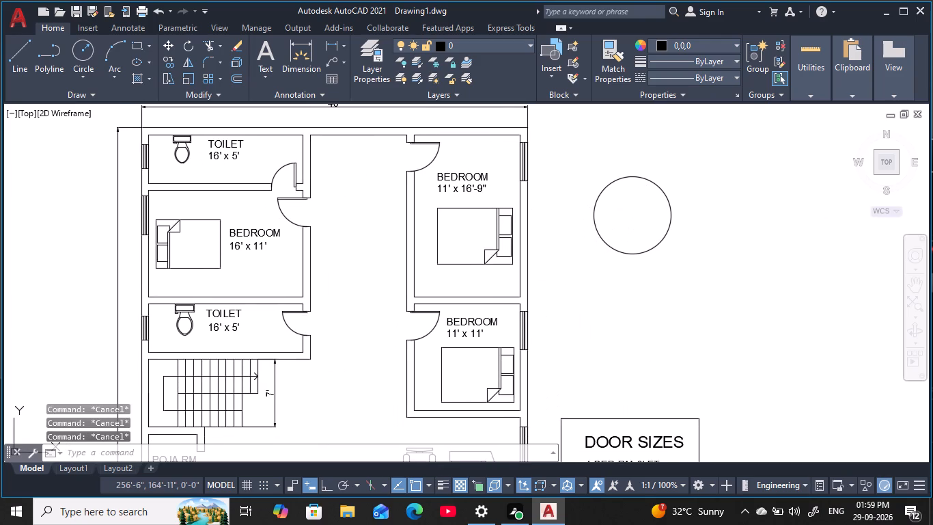
key("l")
key("space")
left_click(631, 181)
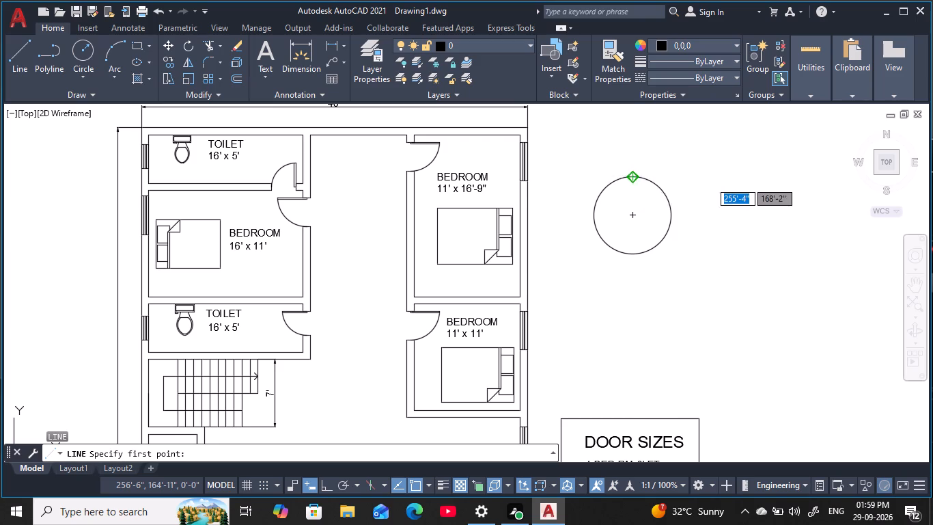
left_click(633, 252)
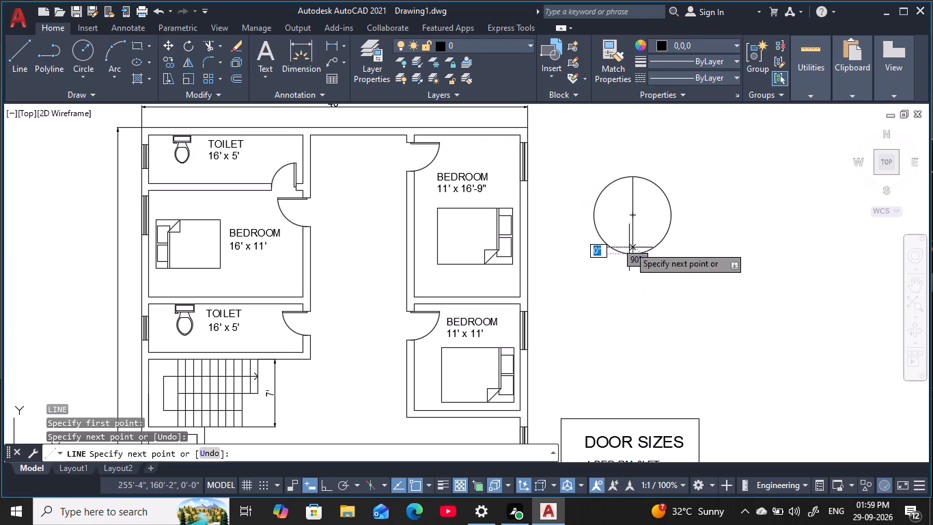
key("Escape")
key("Escape")
key("Escape")
key("Escape")
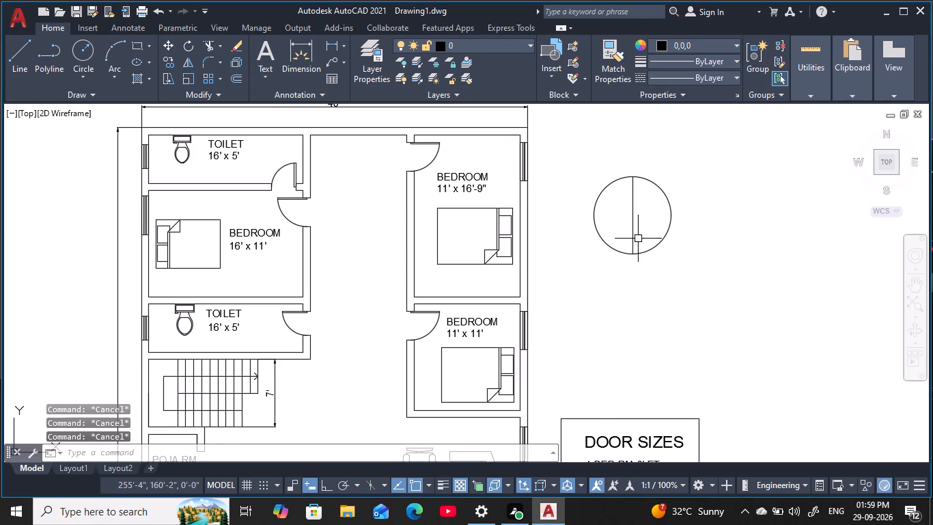
key("Escape")
key("Escape")
key("Escape")
Create a polar array of the diameter line about the circle's centre, with 6 items filling 360 degrees.
left_click(643, 239)
left_click(622, 209)
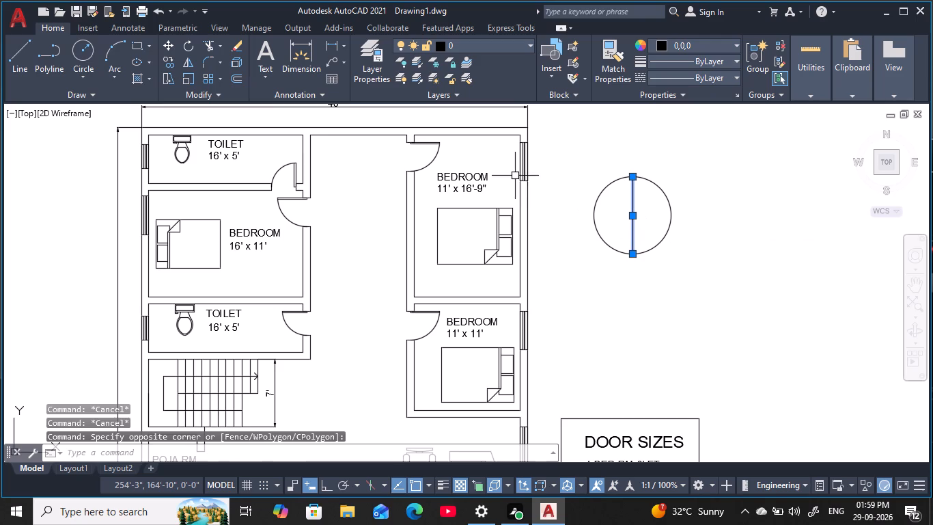
key("p")
type("ol")
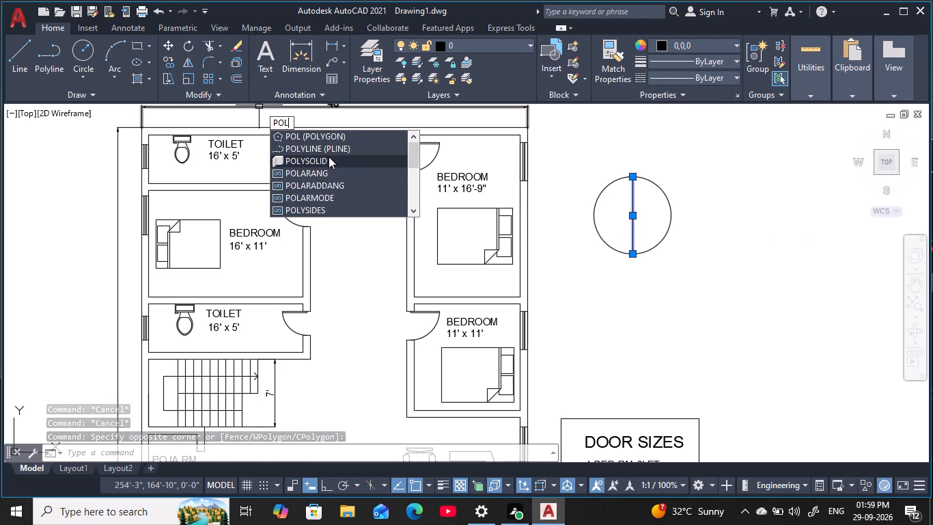
type("arr")
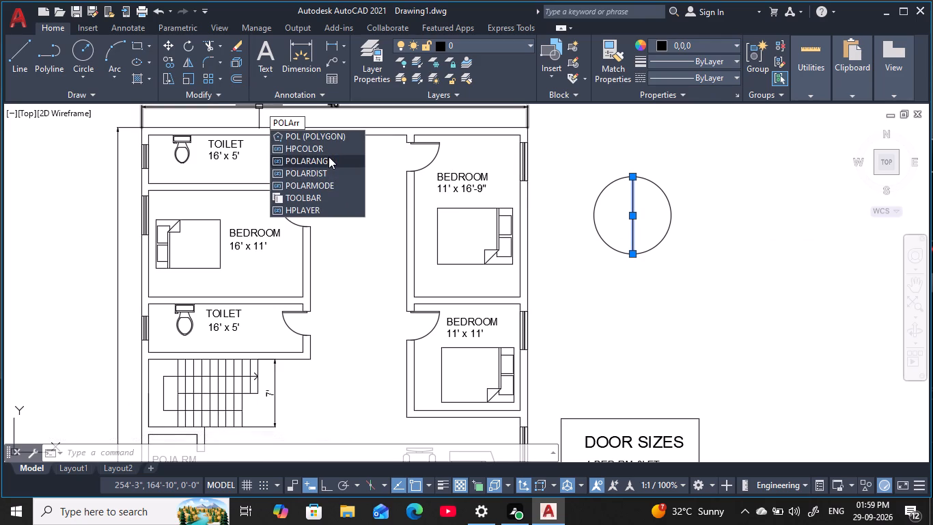
key("a")
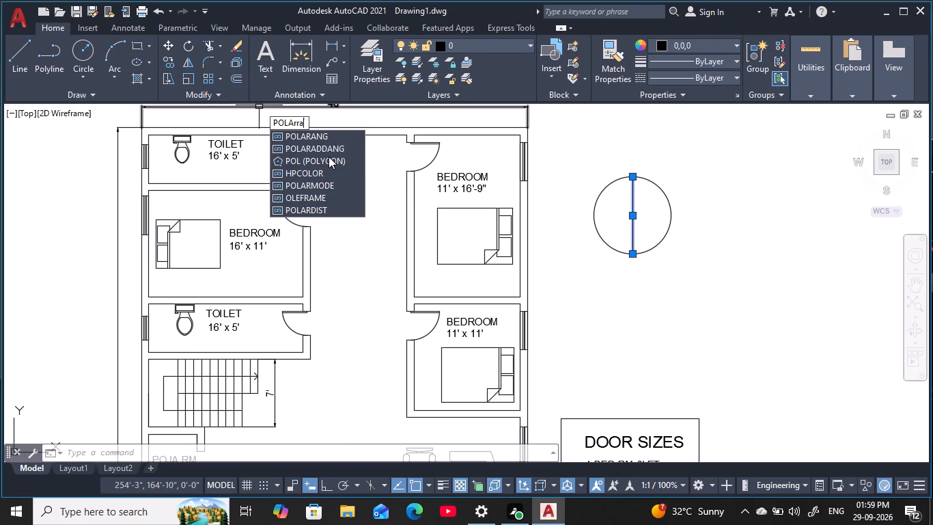
type("rr")
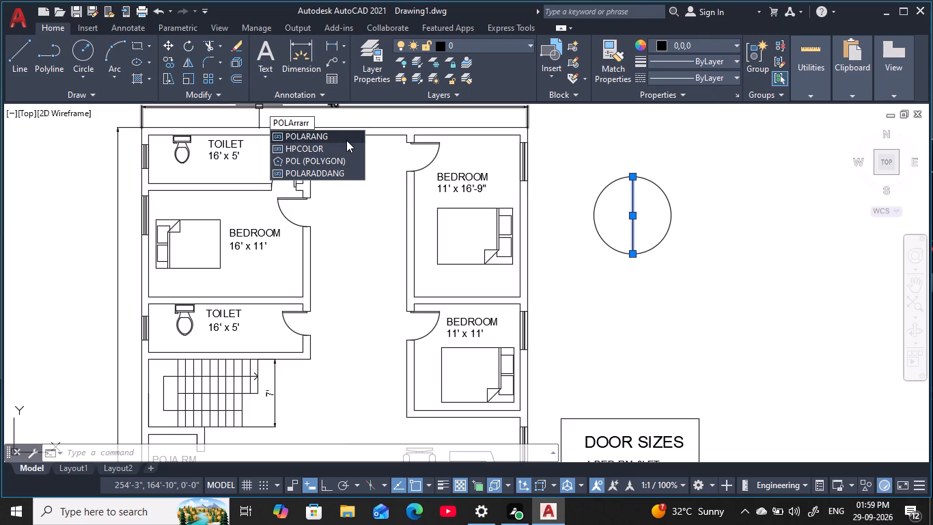
key("BackSpace")
key("BackSpace")
key("BackSpace")
key("BackSpace")
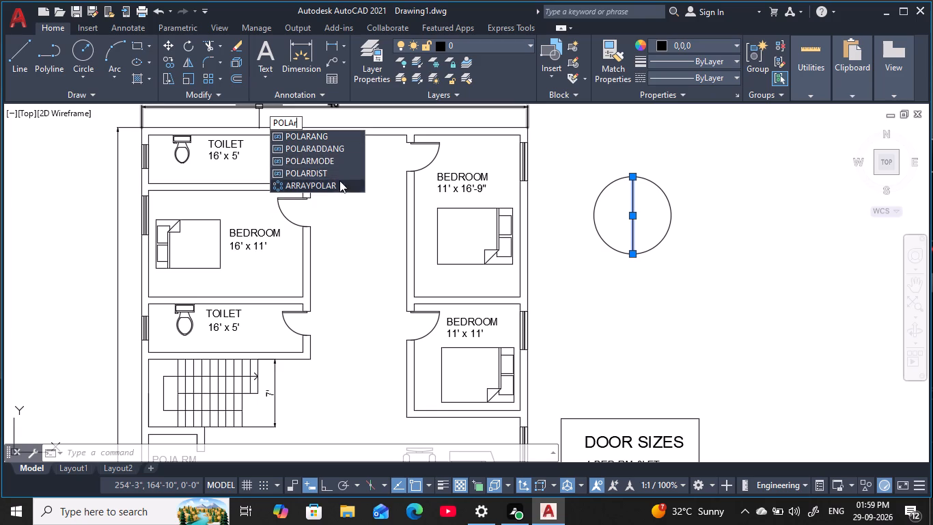
left_click(337, 184)
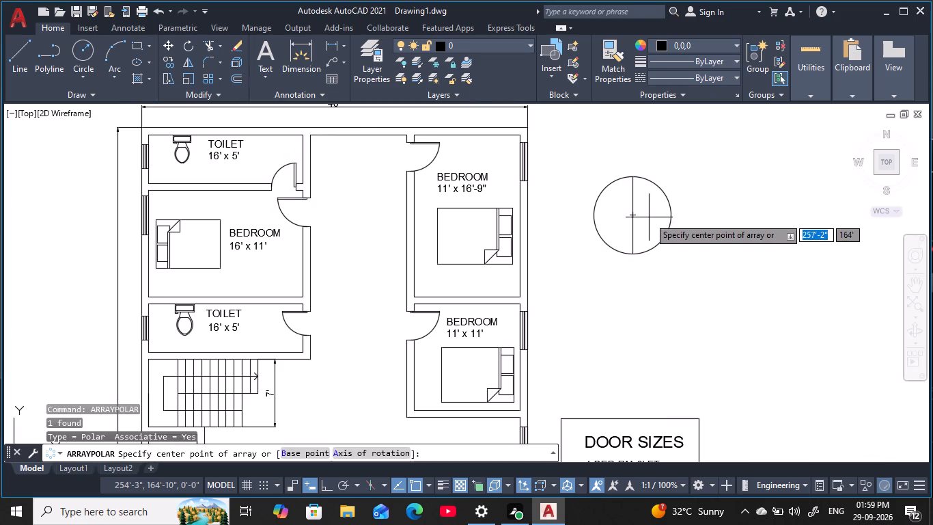
left_click(634, 215)
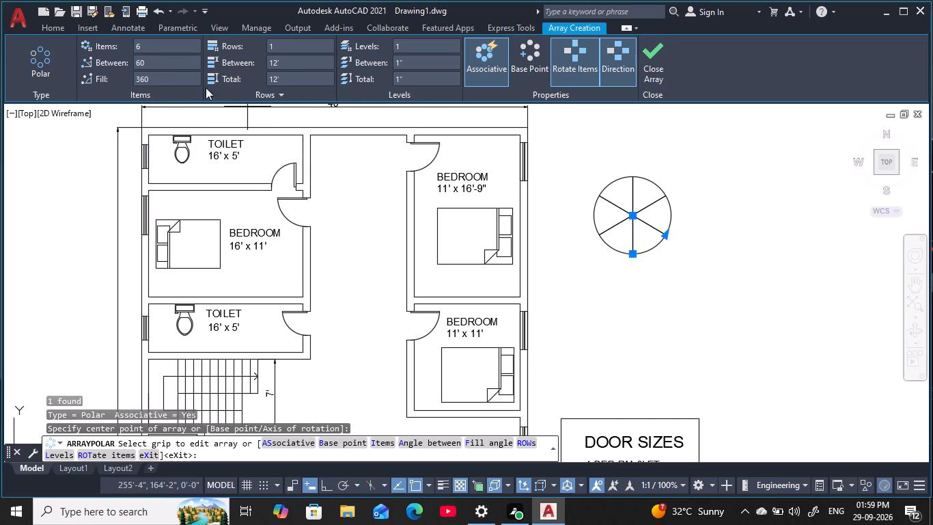
left_click(161, 45)
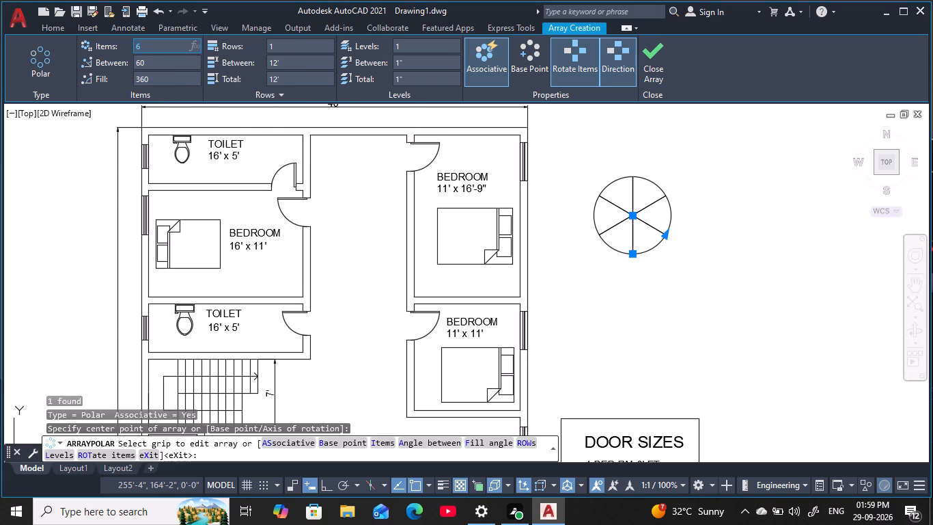
key("BackSpace")
key("6")
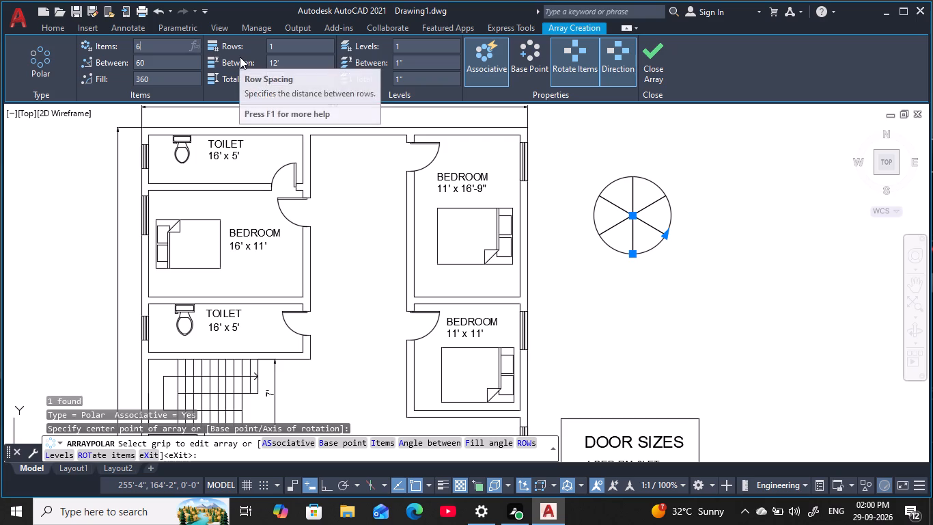
left_click(725, 233)
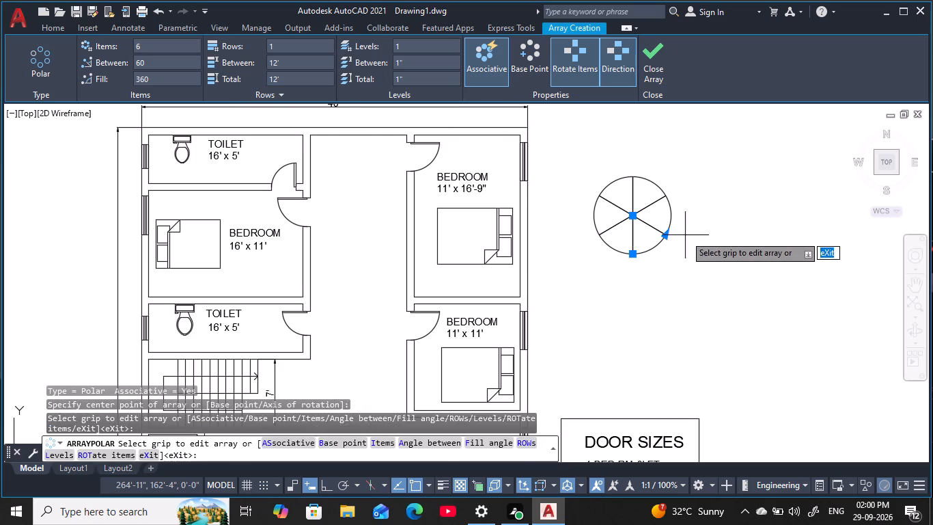
key("space")
key("Escape")
key("Escape")
key("Escape")
Draw a slanted line about 3'-8" long from the circle's top quadrant to the upper-left spoke, near the centre.
scroll(633, 212, "up", 2)
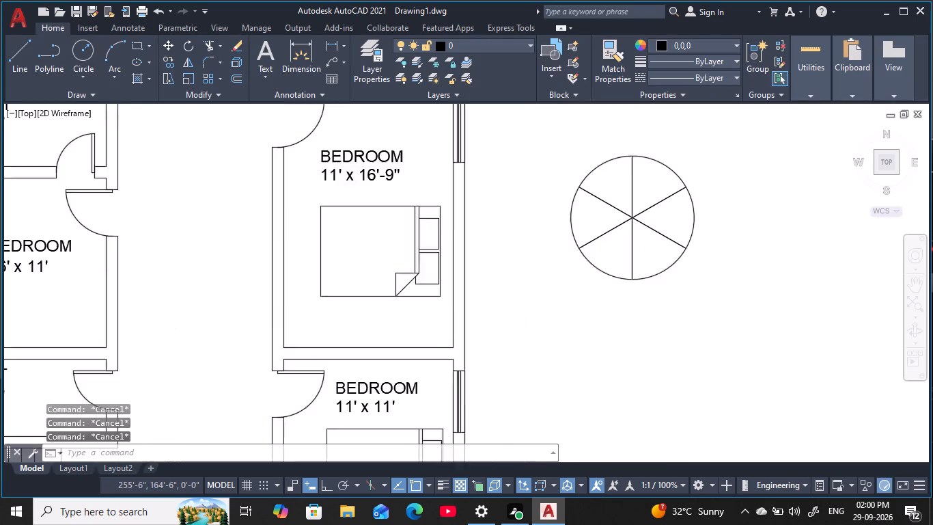
key("Escape")
key("Escape")
middle_click_drag(633, 212, 619, 215)
key("Escape")
key("Escape")
key("Escape")
type("l")
key("space")
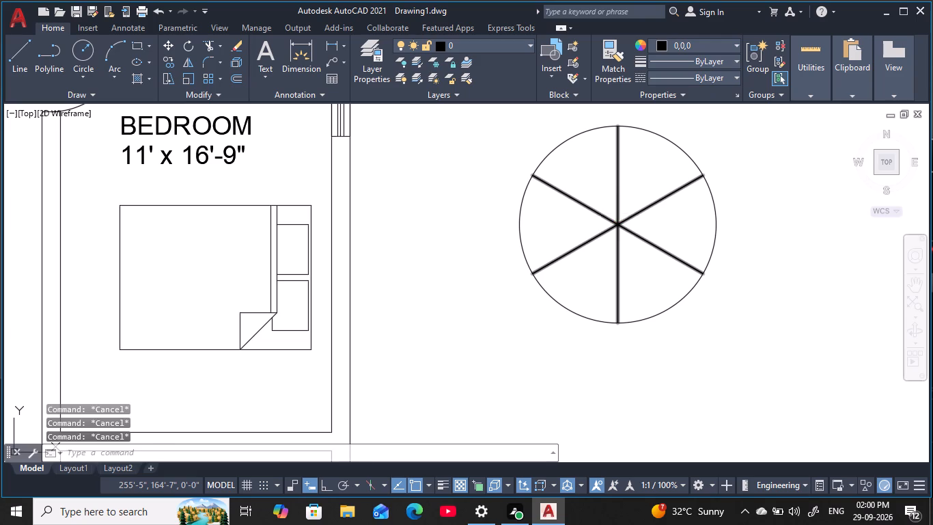
left_click(617, 127)
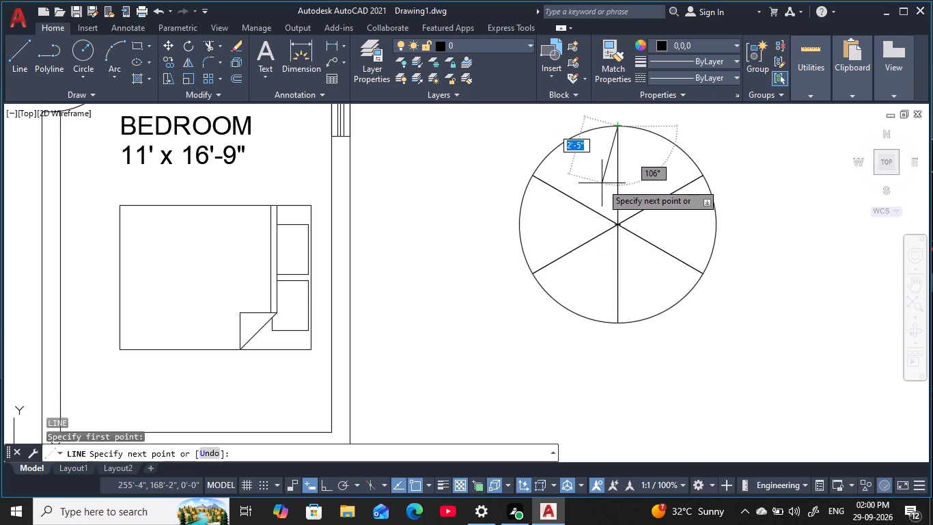
scroll(602, 183, "up", 2)
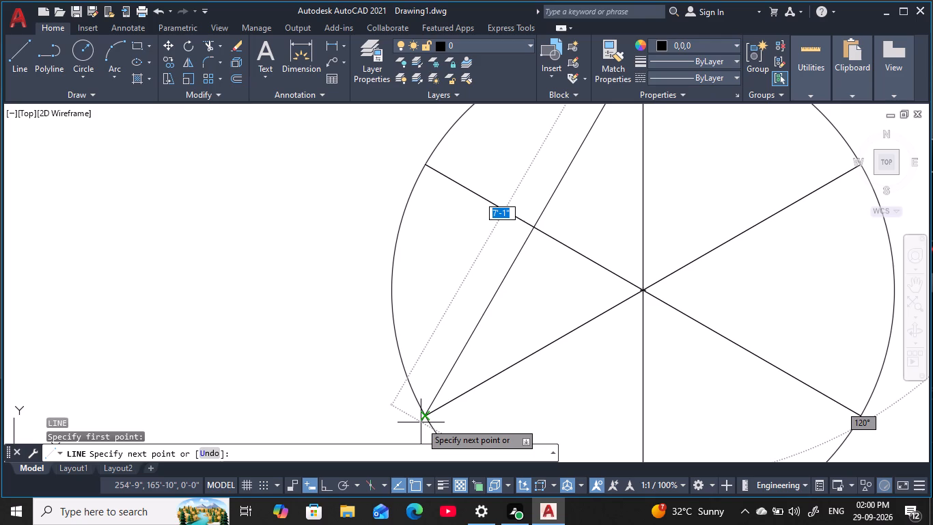
scroll(421, 418, "down", 2)
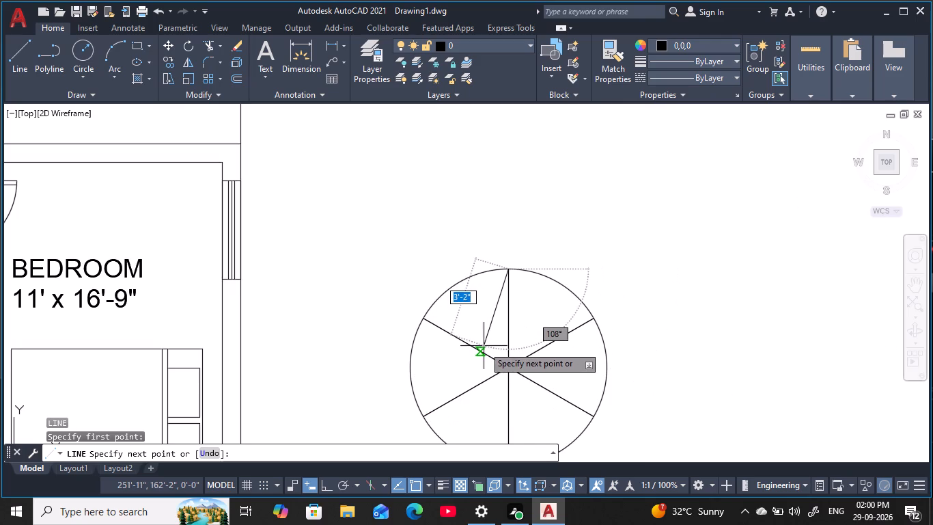
scroll(485, 352, "up", 2)
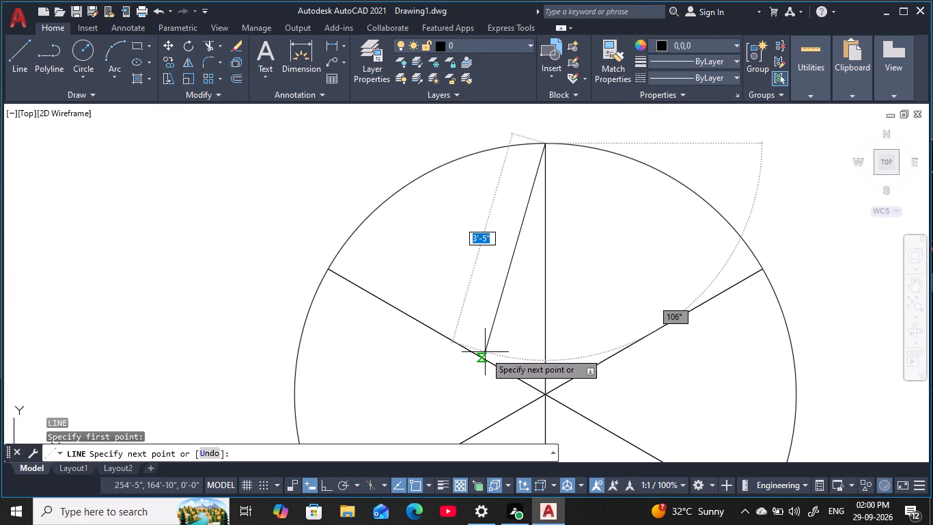
scroll(485, 352, "up", 1)
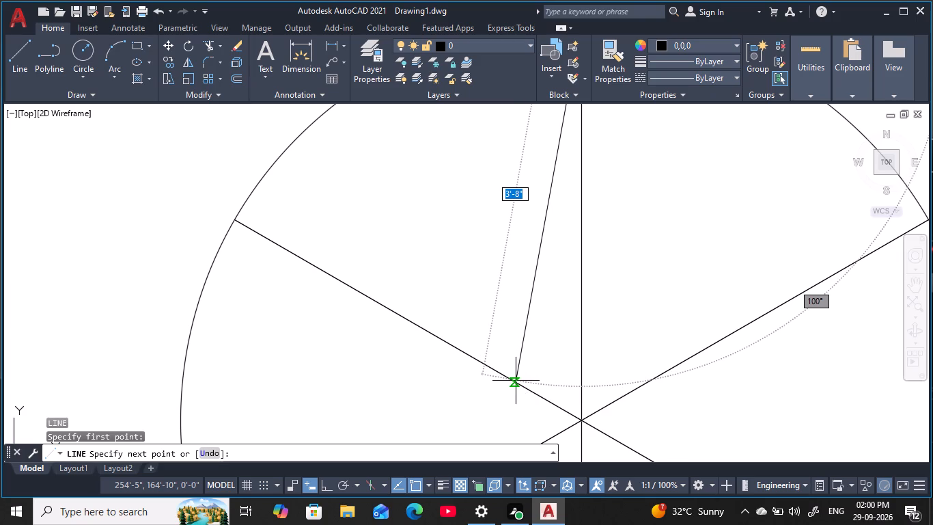
left_click(516, 381)
key("Escape")
key("Escape")
key("Escape")
key("Escape")
key("Escape")
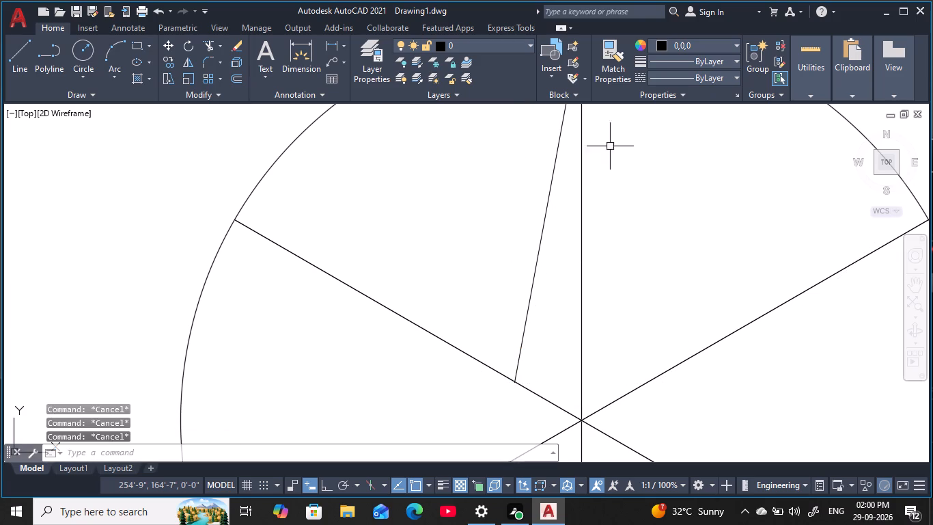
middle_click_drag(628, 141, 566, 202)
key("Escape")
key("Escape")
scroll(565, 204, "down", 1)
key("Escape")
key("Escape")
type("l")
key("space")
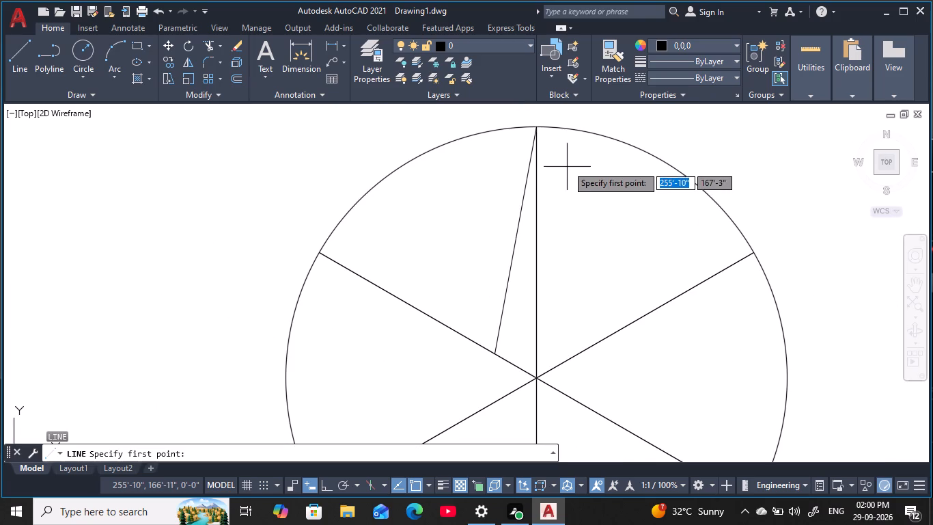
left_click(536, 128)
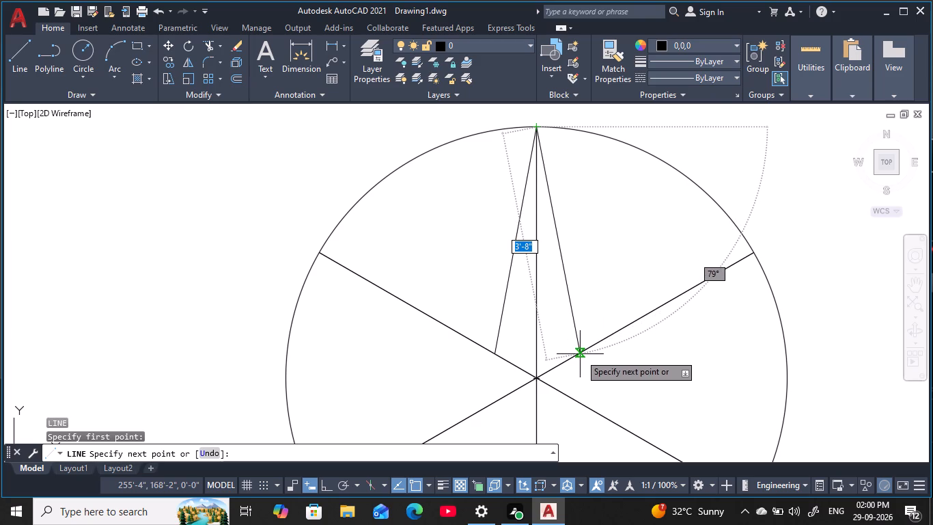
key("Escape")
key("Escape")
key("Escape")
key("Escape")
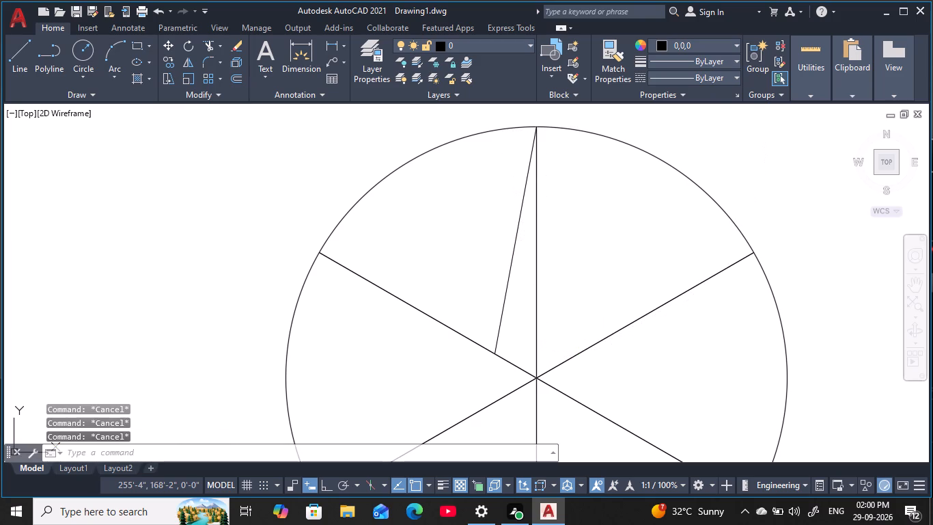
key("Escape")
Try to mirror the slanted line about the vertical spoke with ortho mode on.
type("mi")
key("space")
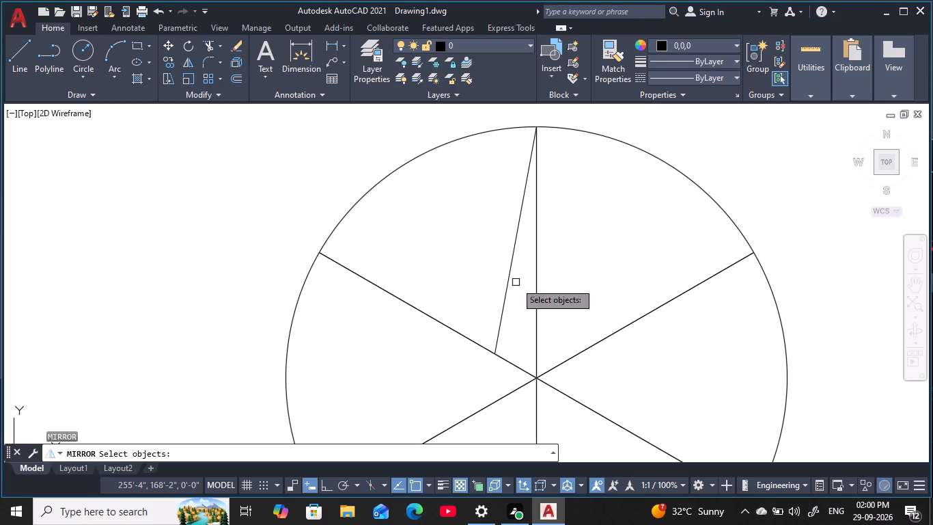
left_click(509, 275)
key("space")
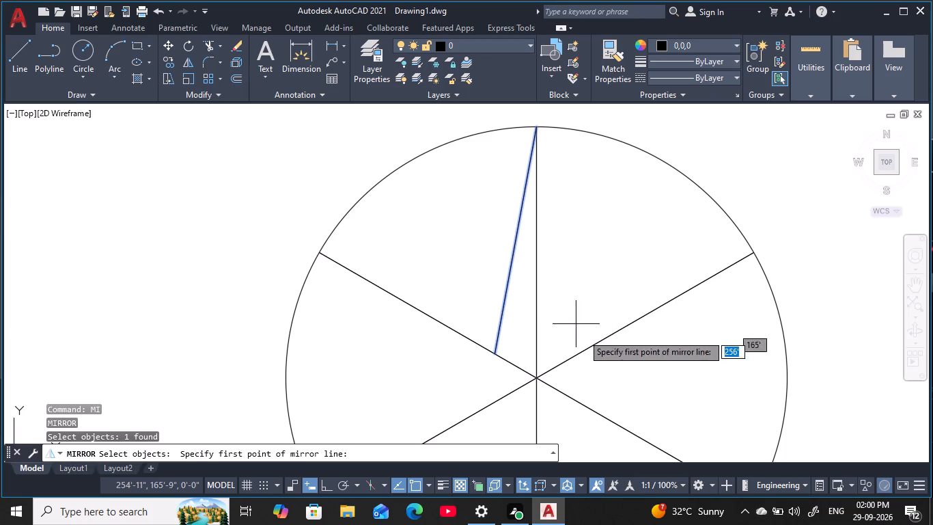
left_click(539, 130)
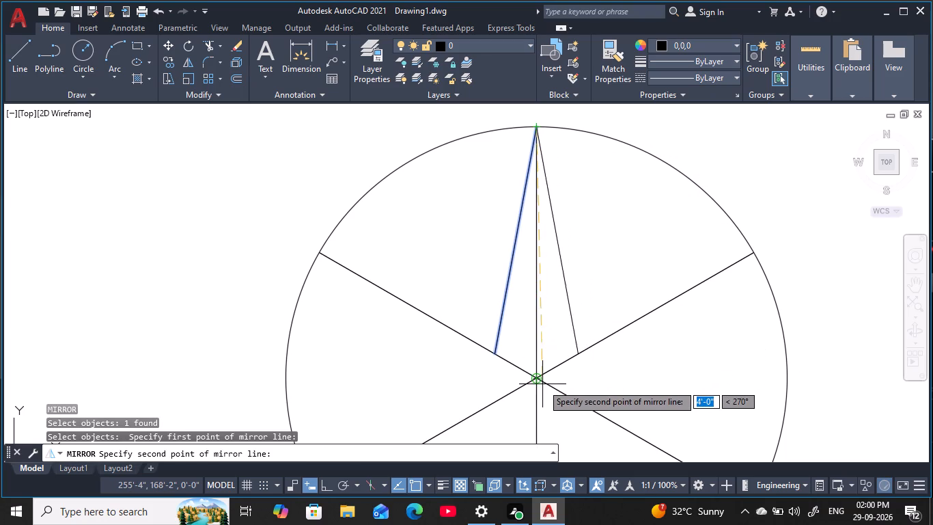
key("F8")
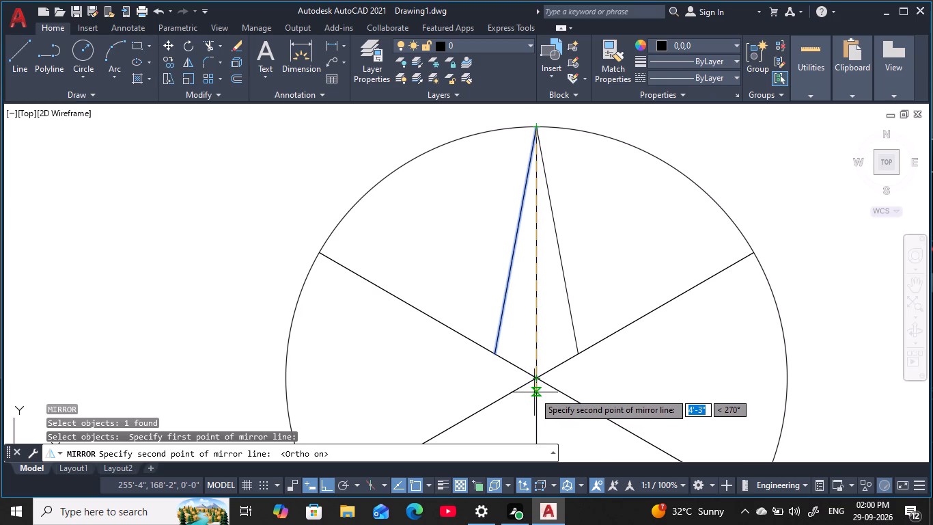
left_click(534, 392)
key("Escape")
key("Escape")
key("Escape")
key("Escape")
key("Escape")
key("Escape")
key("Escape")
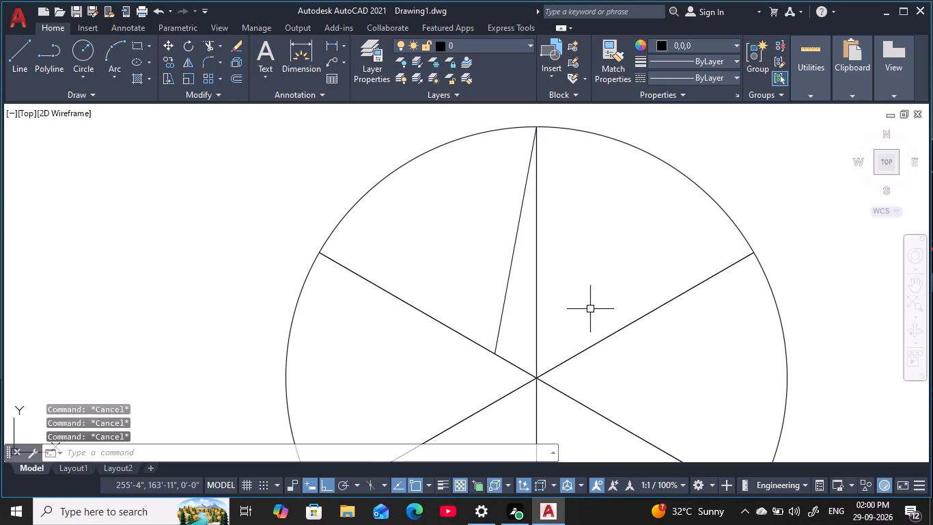
Mirror the slanted line about the vertical spoke, keeping the source line, to form a narrow point at the circle's top.
type("mi")
key("space")
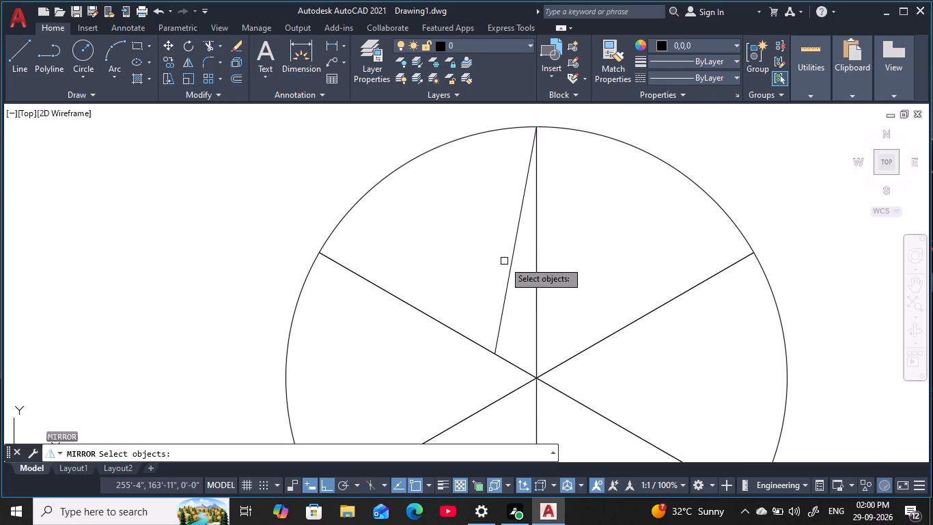
left_click(511, 269)
key("space")
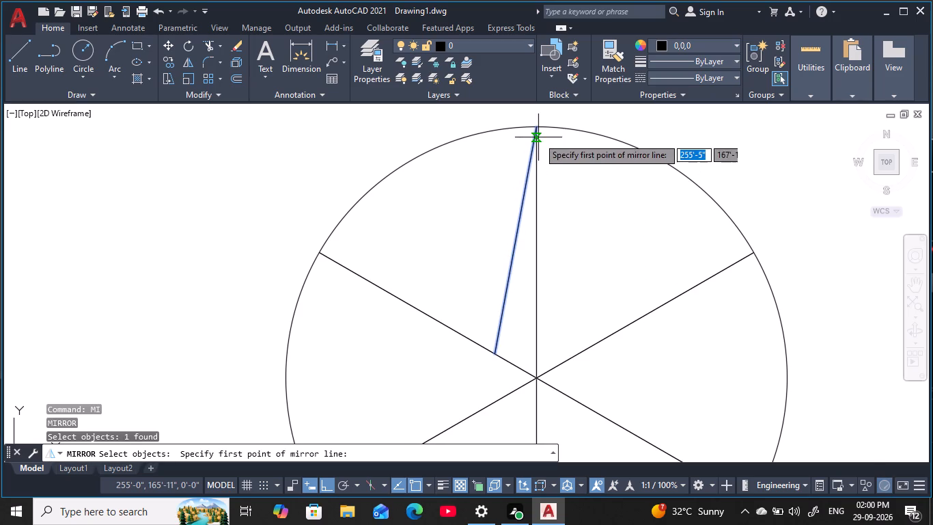
left_click(539, 133)
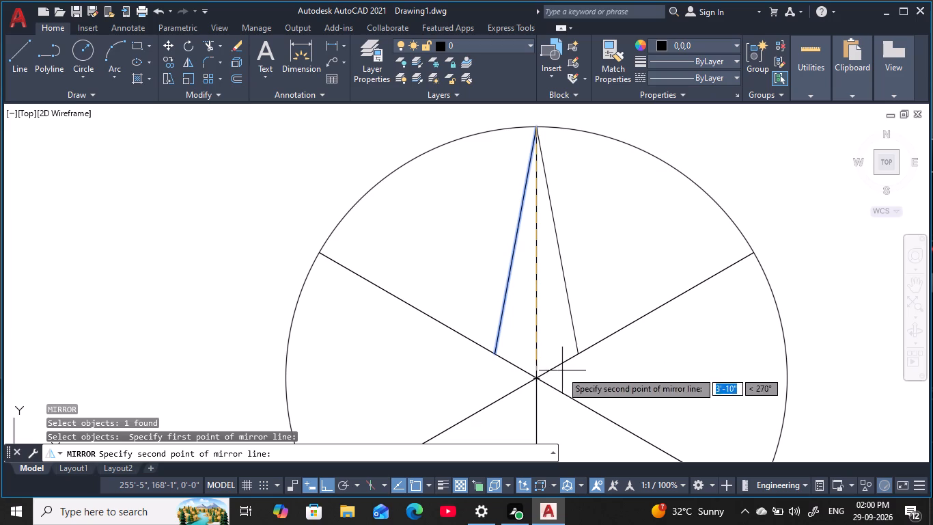
left_click(535, 383)
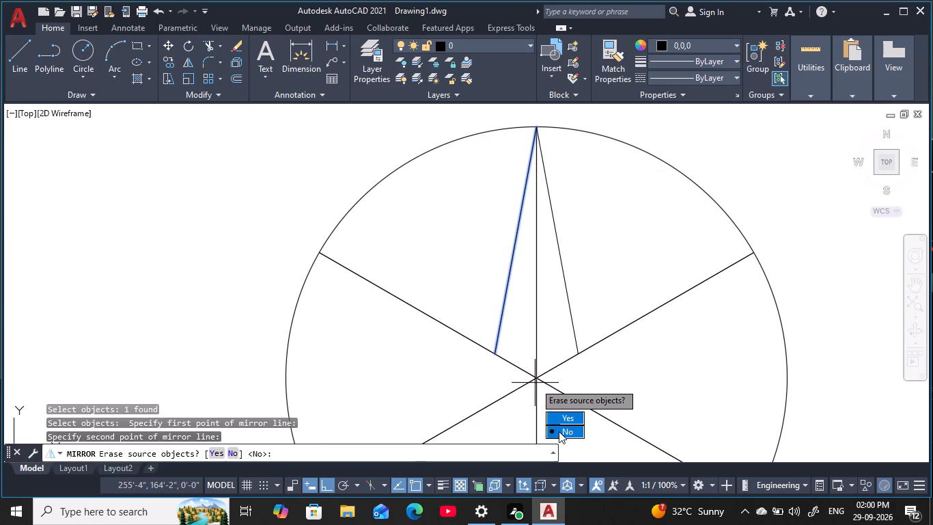
left_click_drag(559, 431, 535, 383)
middle_click_drag(574, 218, 580, 170)
key("Escape")
key("Escape")
key("Escape")
key("Escape")
scroll(600, 229, "down", 1)
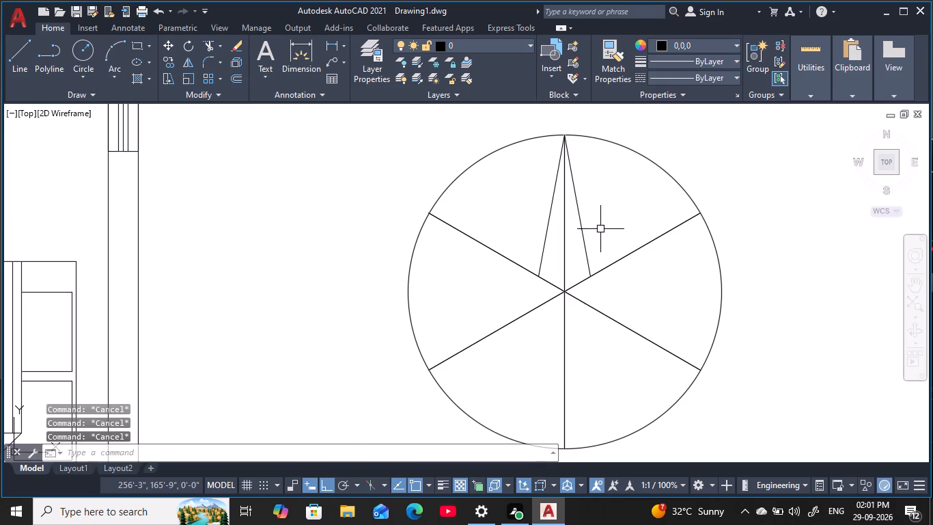
middle_click(600, 229)
key("Escape")
key("Escape")
key("Escape")
key("Escape")
key("Escape")
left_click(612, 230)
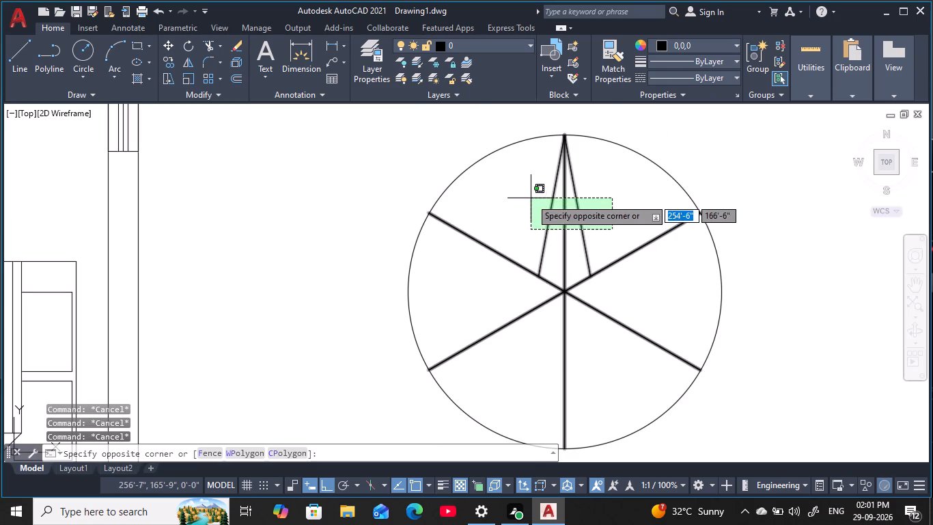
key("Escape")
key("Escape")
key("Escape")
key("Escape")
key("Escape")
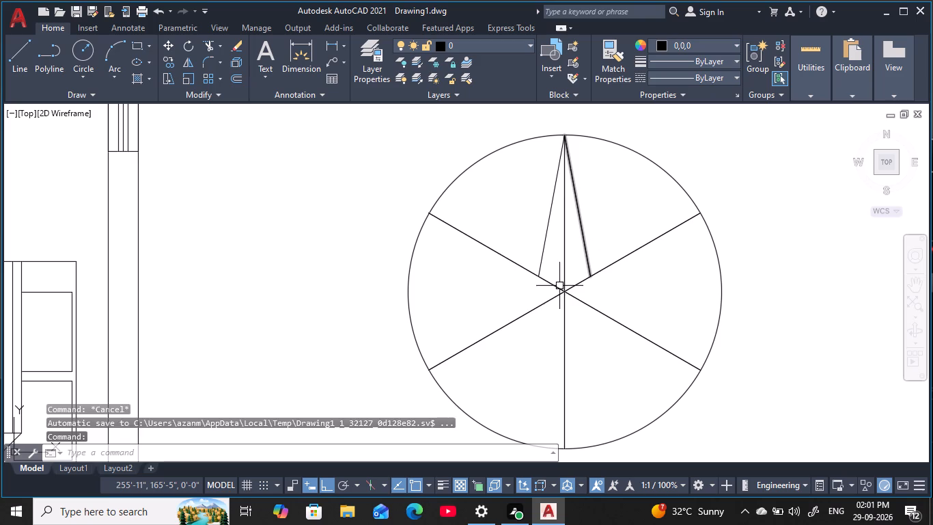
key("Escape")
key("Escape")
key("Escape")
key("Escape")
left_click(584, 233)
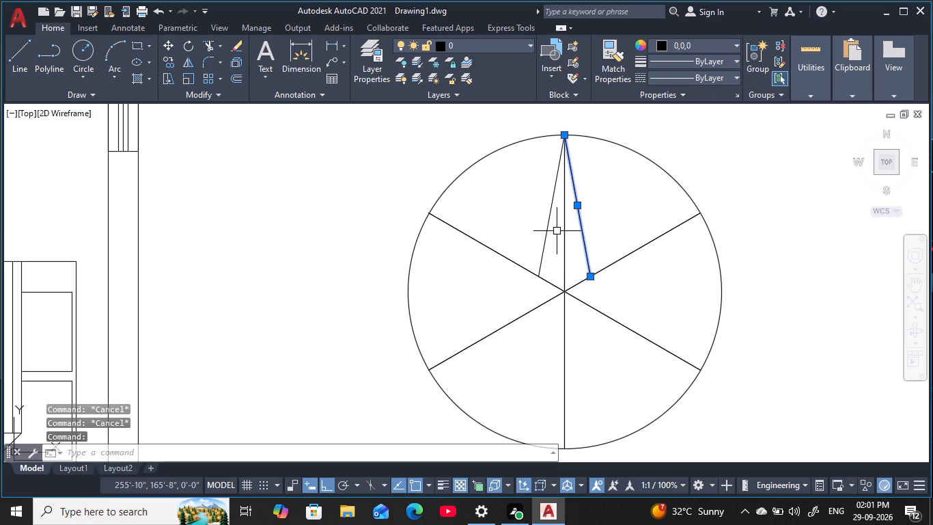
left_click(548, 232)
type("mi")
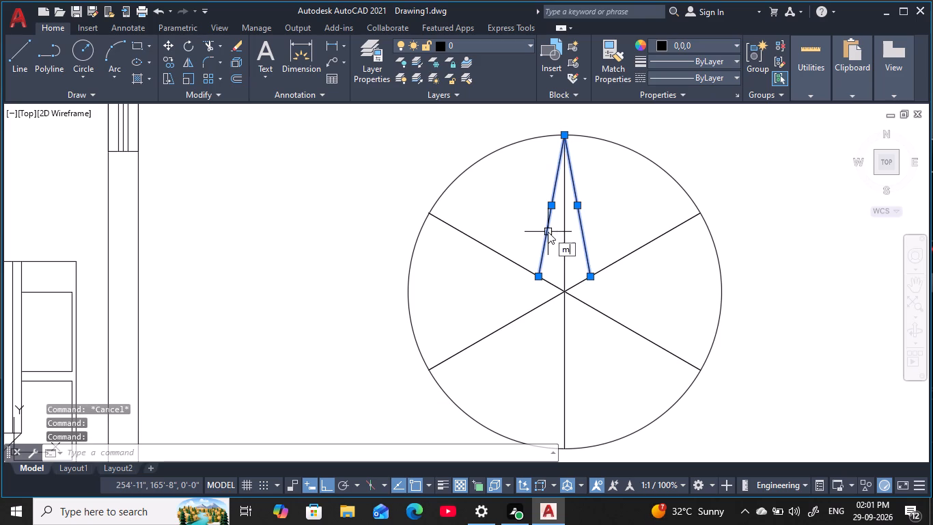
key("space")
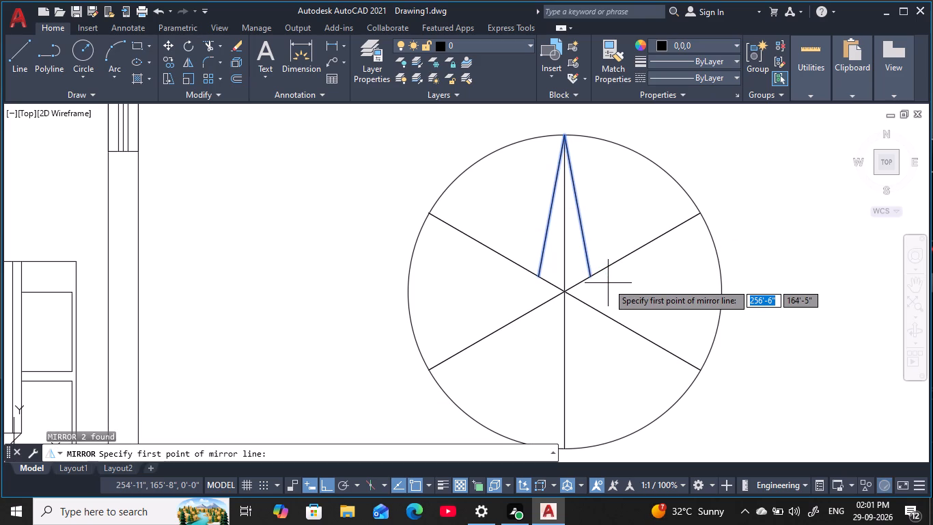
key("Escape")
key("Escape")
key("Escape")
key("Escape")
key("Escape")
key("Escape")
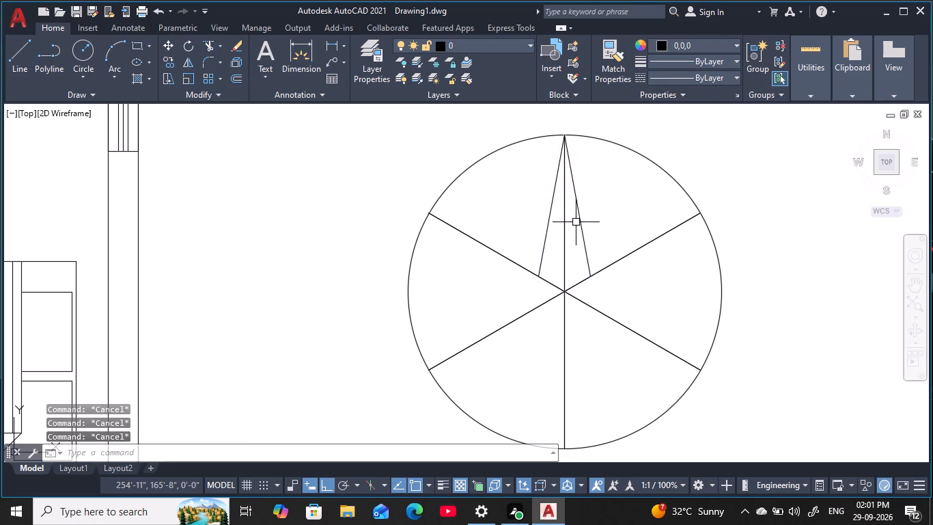
Create a polar array of the two slanted lines about the circle's centre, with 6 items filling 360 degrees.
type("arr")
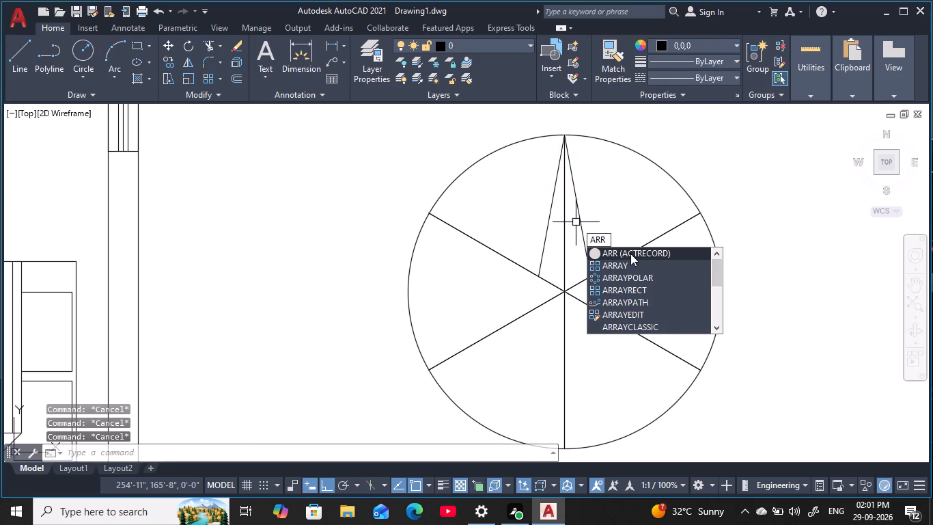
left_click(650, 280)
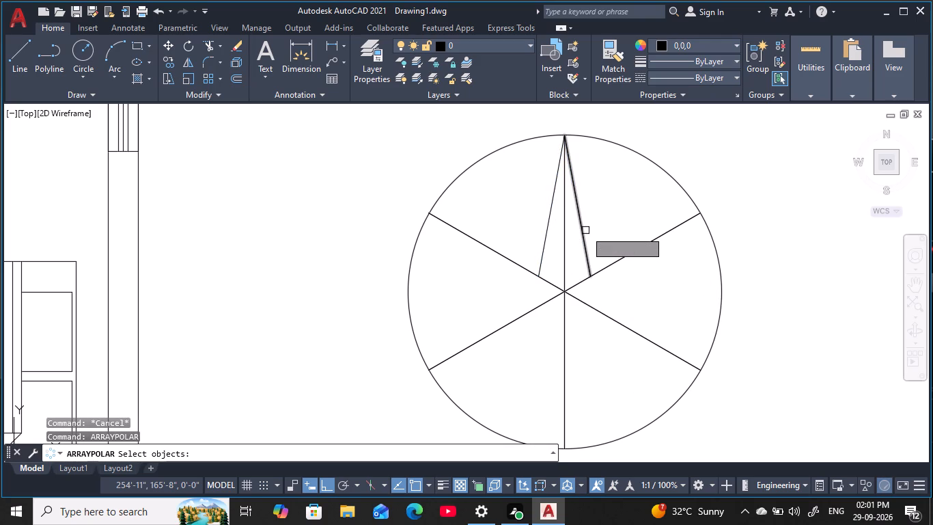
left_click(585, 230)
left_click(546, 239)
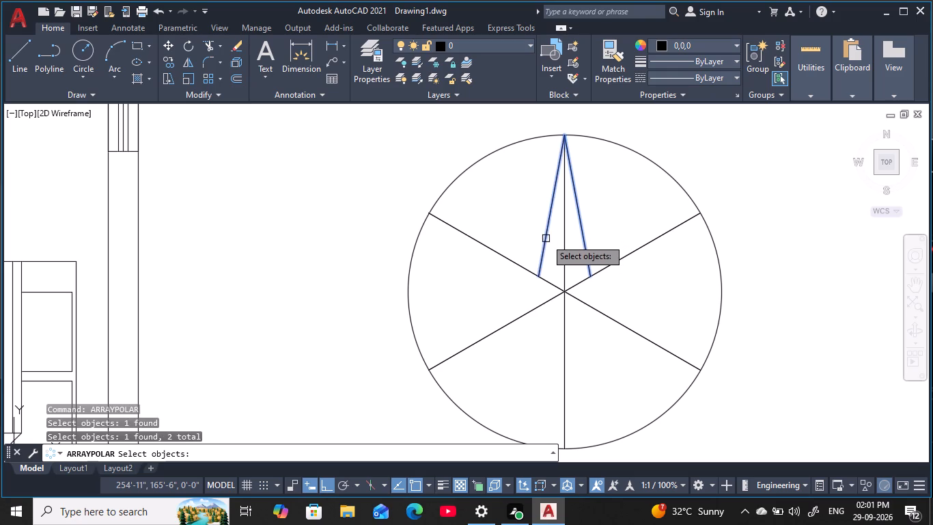
key("space")
left_click(565, 292)
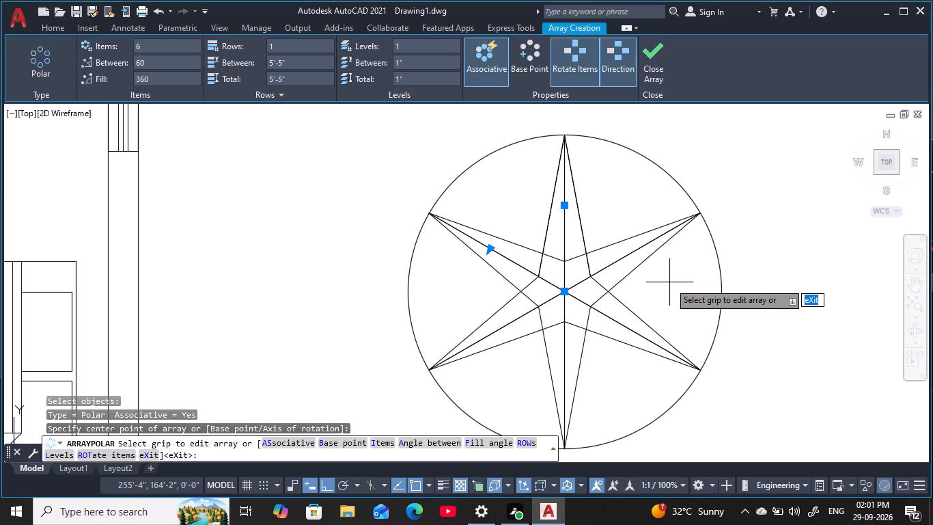
key("Escape")
key("Escape")
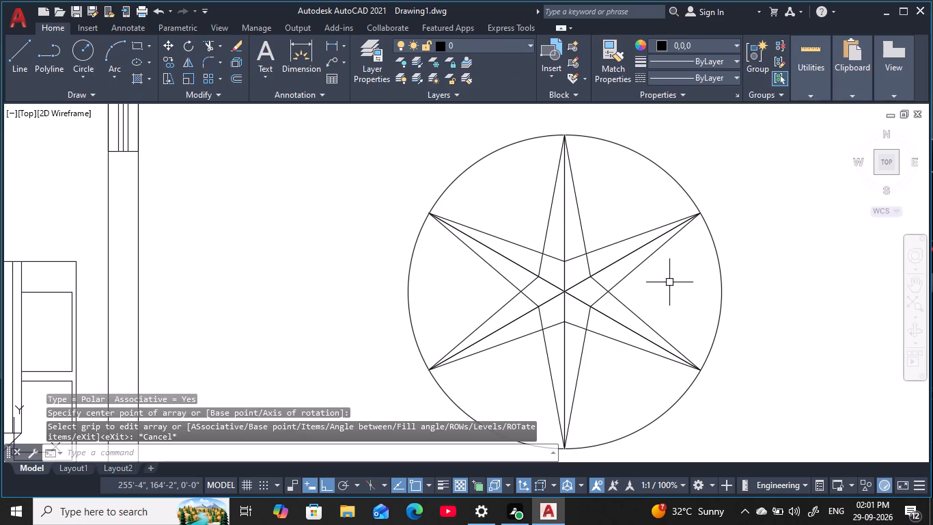
key("Escape")
key("Escape")
Delete the circle surrounding the six-pointed star.
scroll(658, 282, "down", 1)
key("Escape")
key("Escape")
key("Escape")
key("Escape")
key("Escape")
scroll(637, 267, "up", 2)
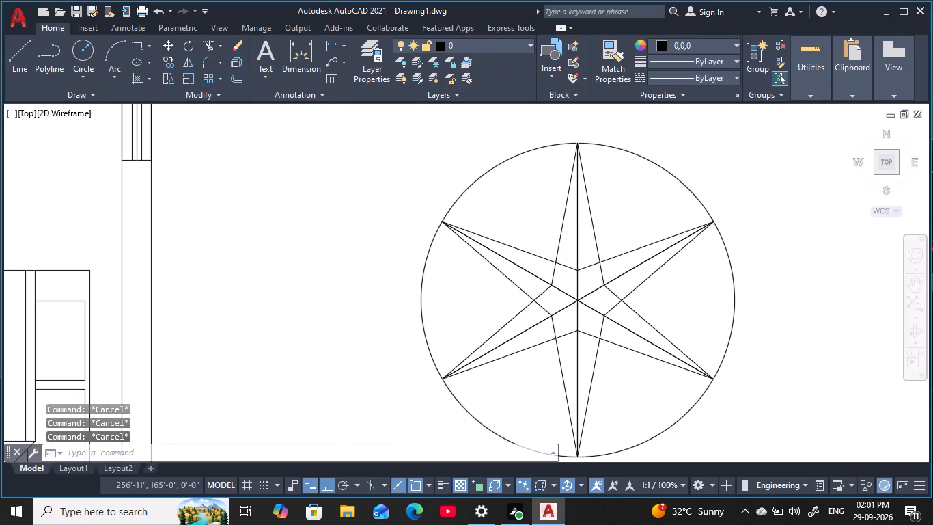
scroll(634, 265, "down", 2)
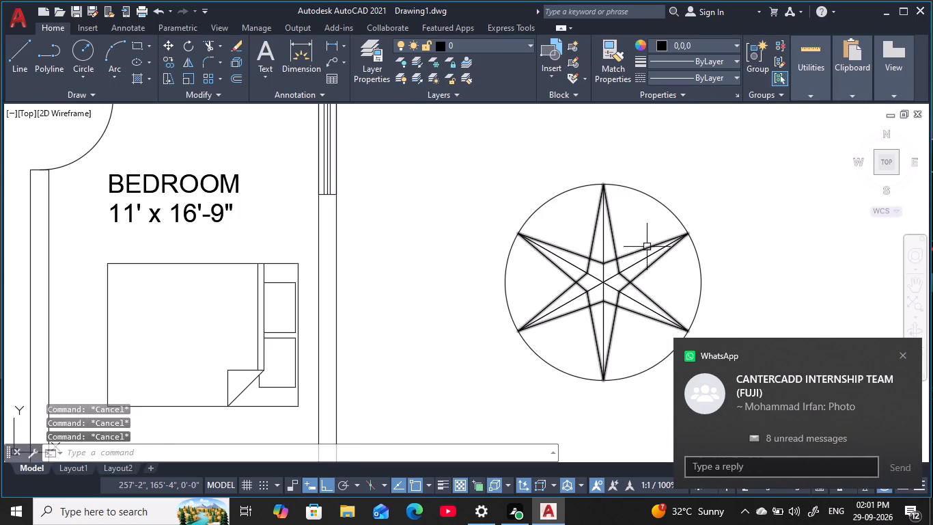
left_click(660, 202)
key("Delete")
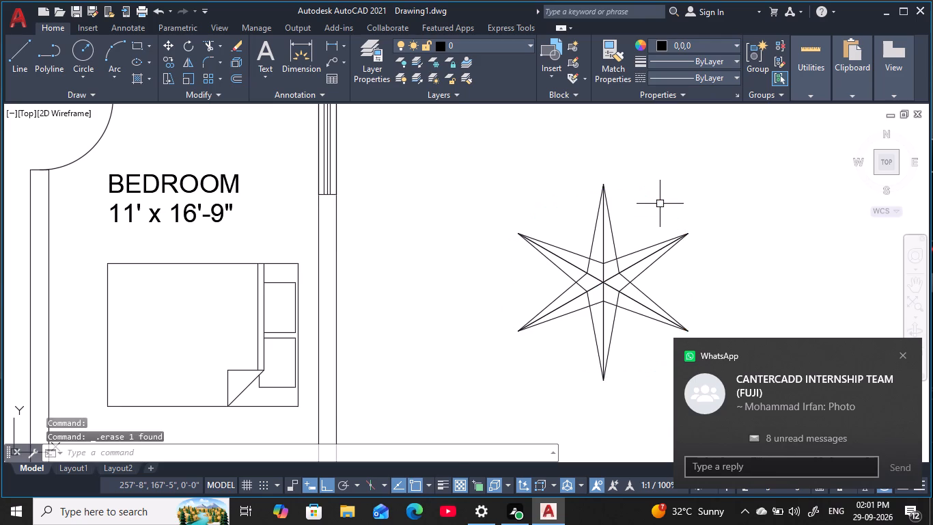
Delete the whole six-pointed star, including its spokes, from beside the house plan.
scroll(660, 211, "down", 1)
scroll(633, 218, "up", 1)
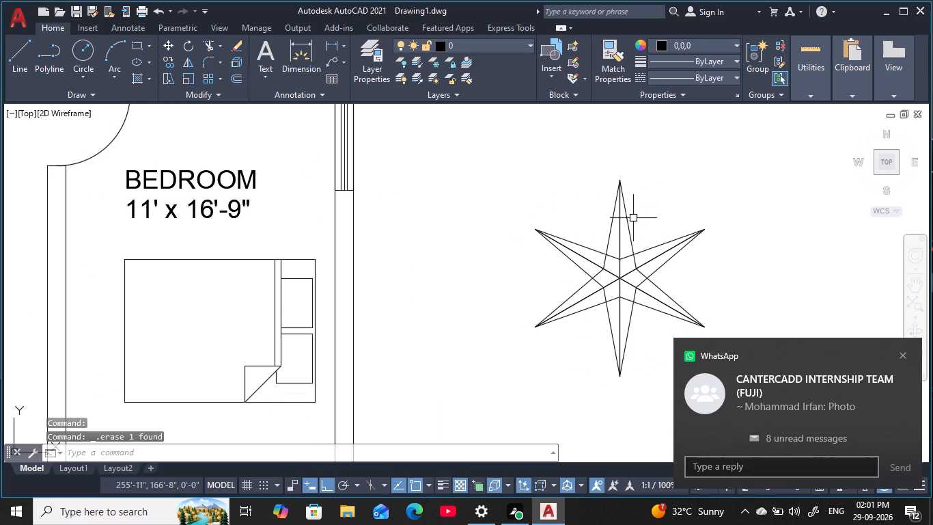
left_click(739, 333)
left_click(473, 202)
key("Escape")
key("Escape")
key("Escape")
key("Escape")
key("Escape")
left_click_drag(796, 396, 786, 383)
left_click(456, 161)
key("Delete")
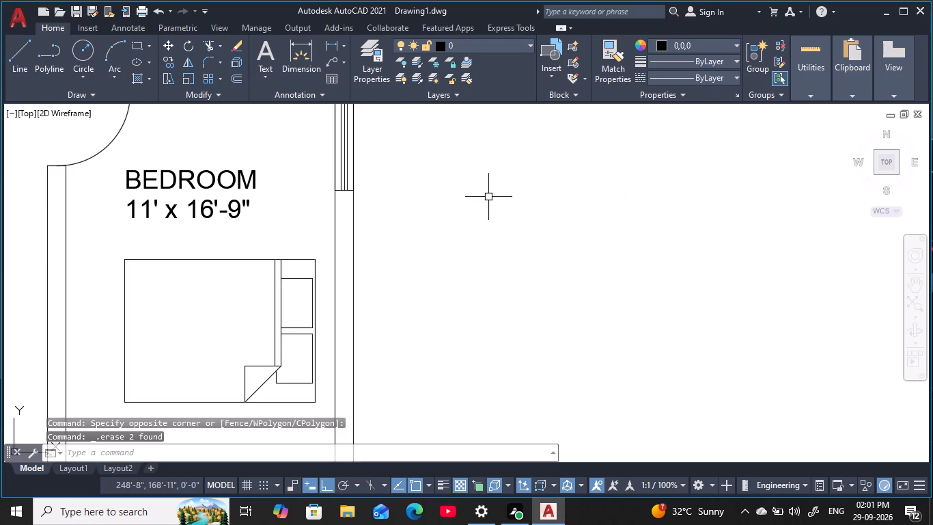
Draw a circle with a 4' radius in the empty area beside the 11' x 16'-9" bedroom.
scroll(488, 197, "down", 2)
middle_click_drag(488, 197, 487, 226)
key("Escape")
key("Escape")
key("Escape")
key("Escape")
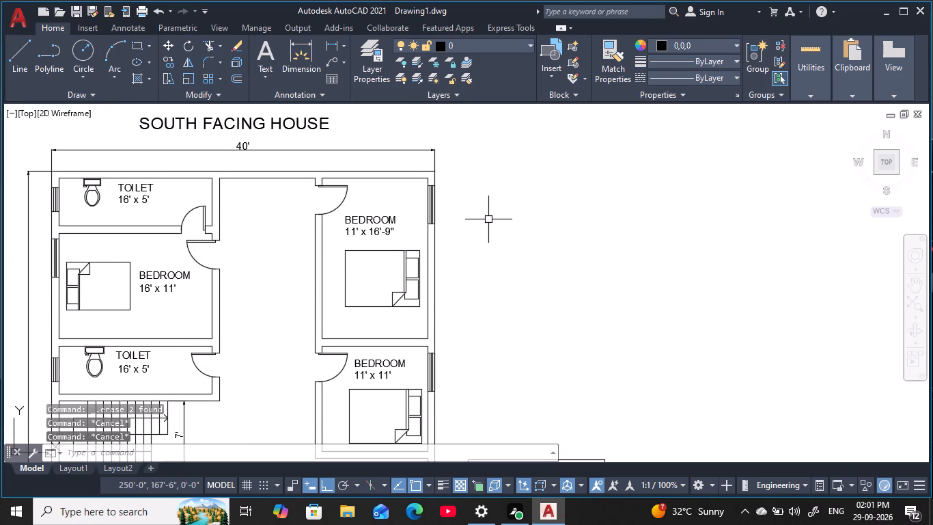
key("Escape")
key("Escape")
key("Escape")
key("Escape")
key("Escape")
key("Escape")
key("Escape")
key("Escape")
key("Escape")
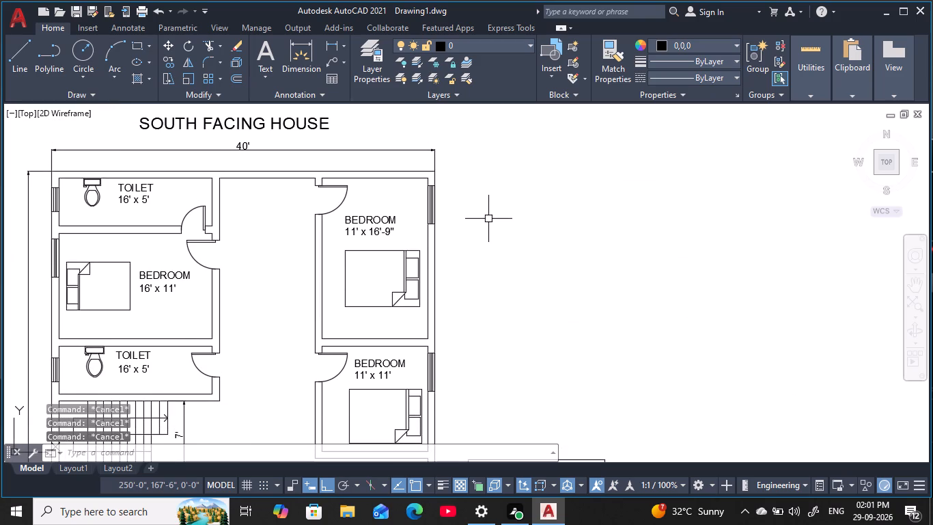
type("c")
key("space")
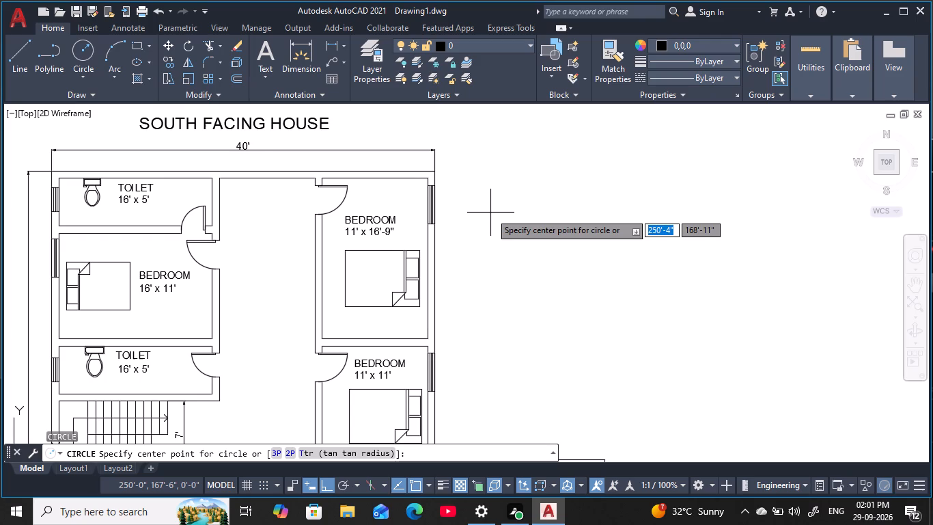
key("4")
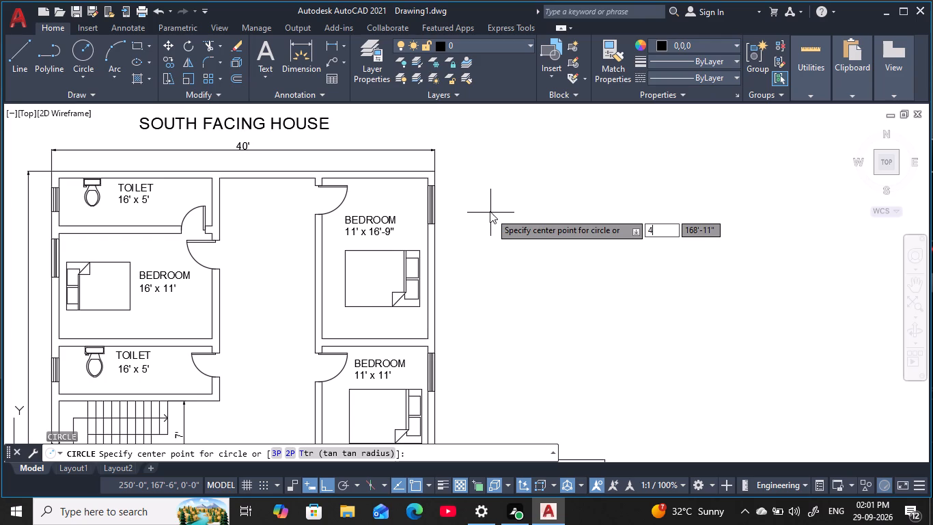
key("apostrophe")
key("space")
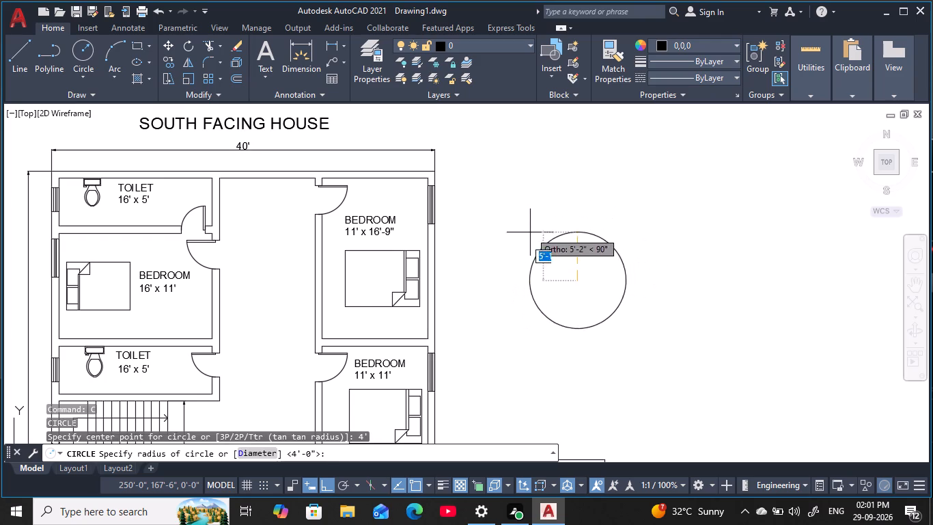
key("4")
key("apostrophe")
key("space")
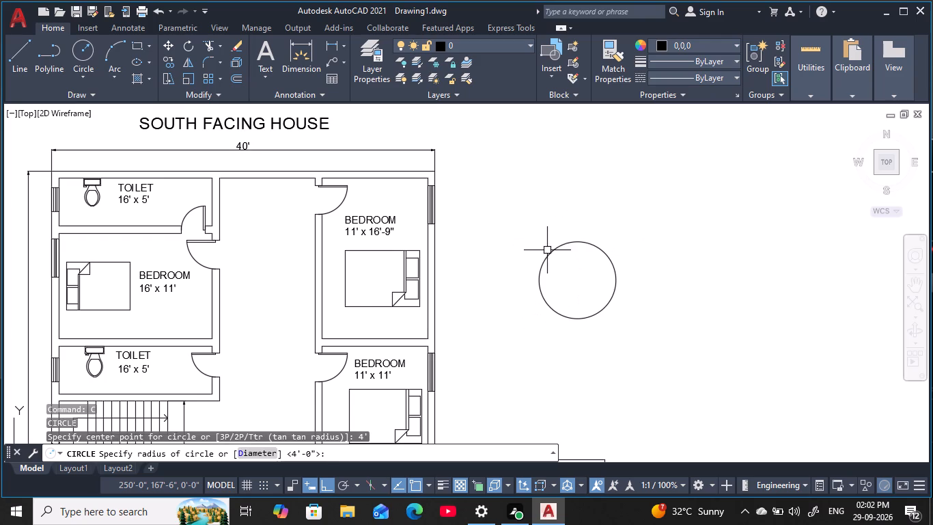
Draw a vertical diameter line from the circle's top quadrant to its bottom quadrant.
scroll(589, 264, "up", 2)
key("Escape")
key("Escape")
key("Escape")
key("Escape")
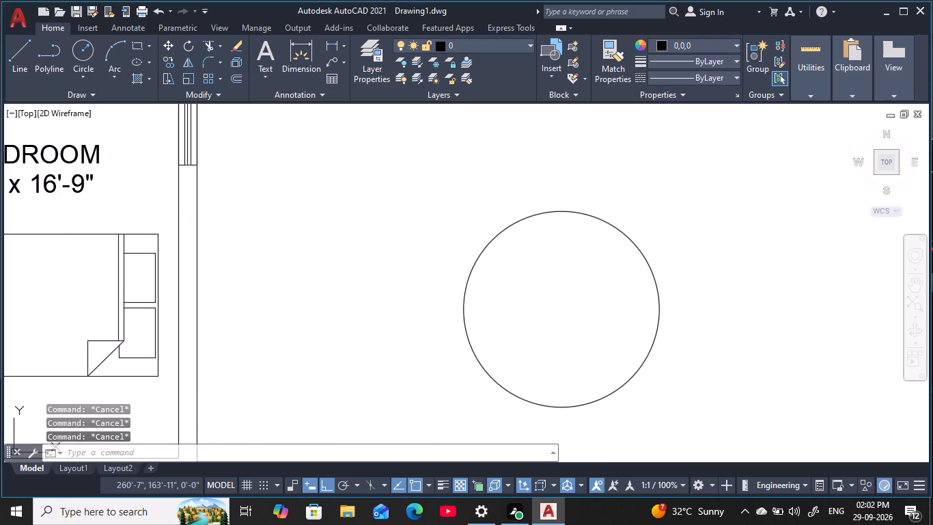
key("Escape")
key("Escape")
type("l")
key("space")
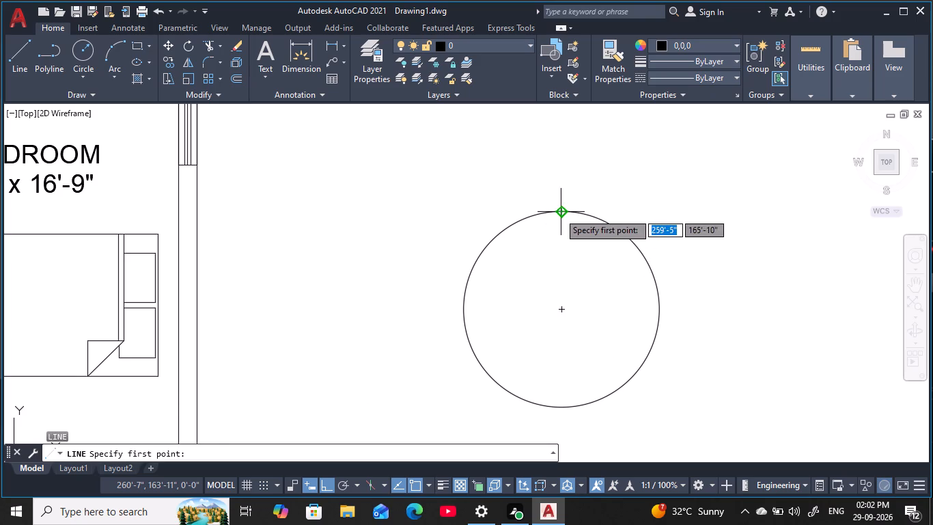
left_click(559, 213)
left_click(566, 404)
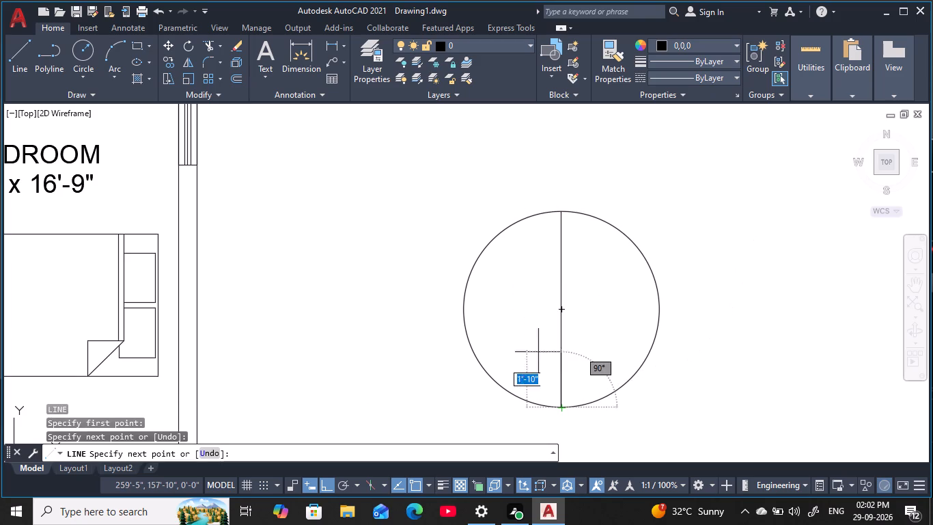
key("Escape")
key("Escape")
key("Escape")
Draw a horizontal diameter line from the circle's left quadrant to its right quadrant.
type("l")
key("space")
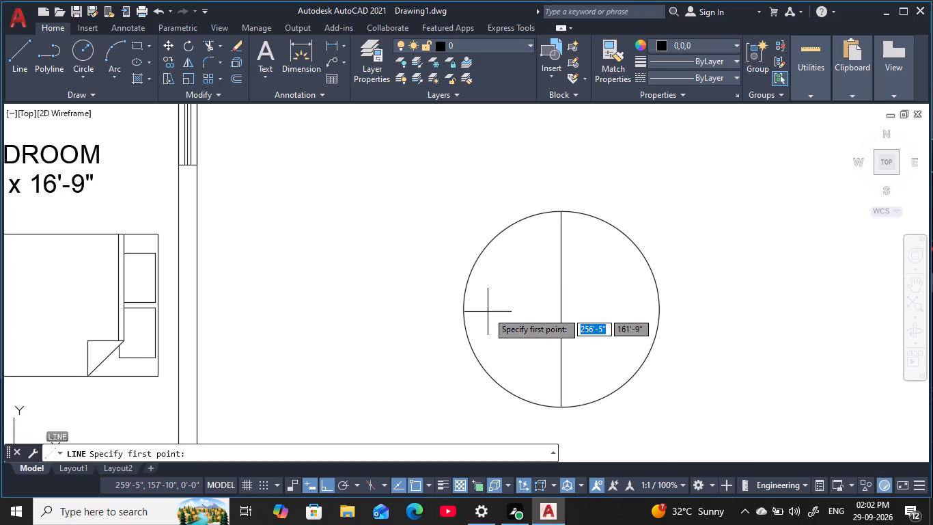
left_click(467, 309)
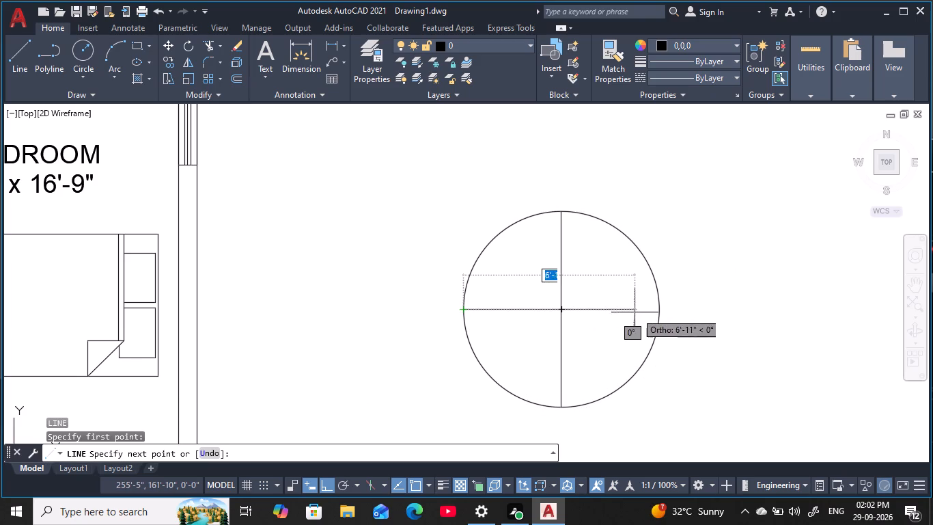
left_click(658, 308)
key("Escape")
key("Escape")
key("Escape")
key("Escape")
key("Escape")
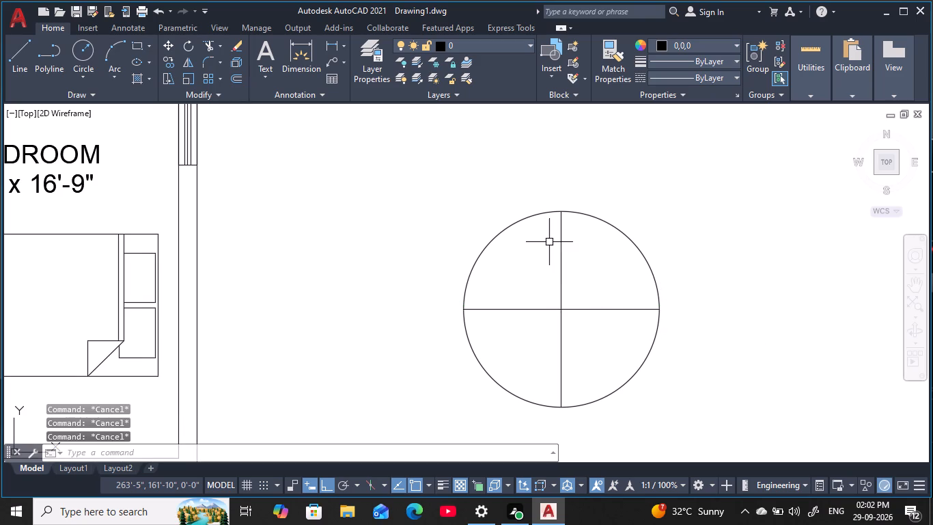
key("Escape")
key("Escape")
Draw a slanted line from the circle's top quadrant to the horizontal diameter, just left of the centre.
type("l")
key("space")
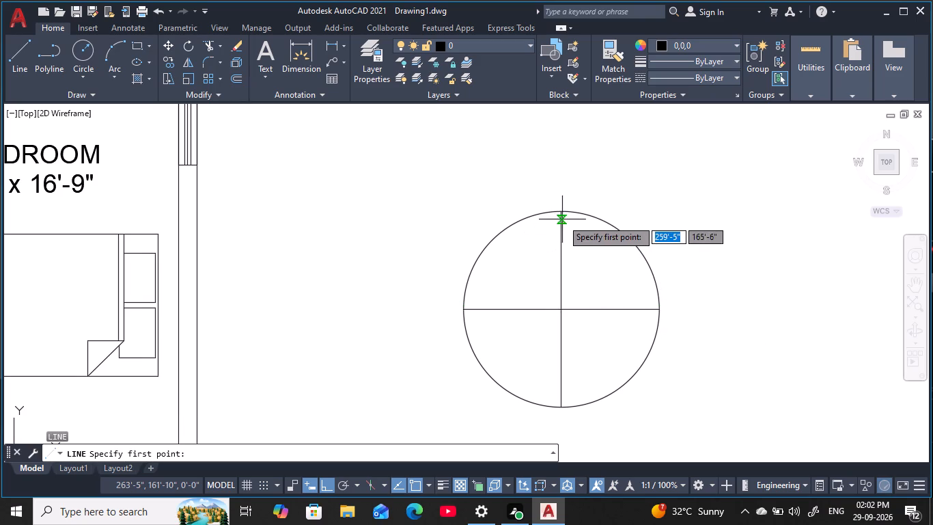
left_click(562, 215)
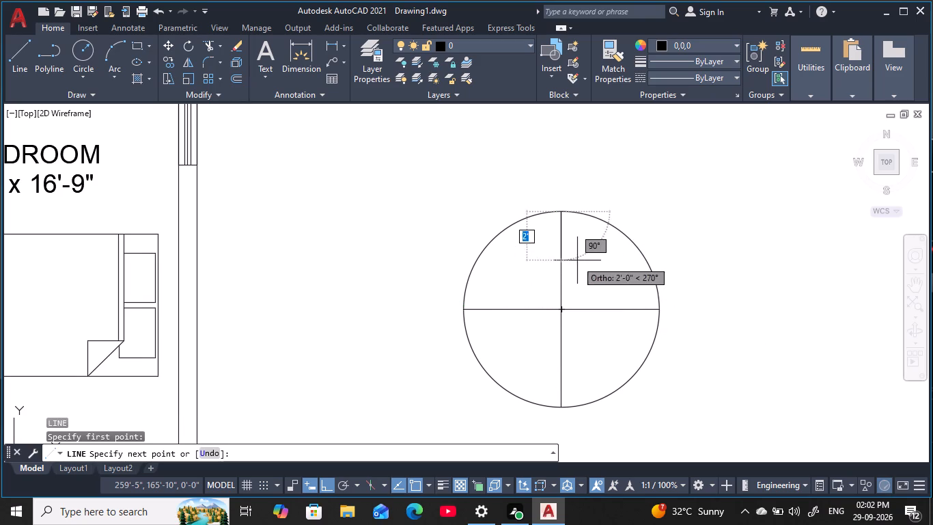
left_click(537, 309)
key("Escape")
key("Escape")
key("Escape")
key("Escape")
key("Escape")
key("Escape")
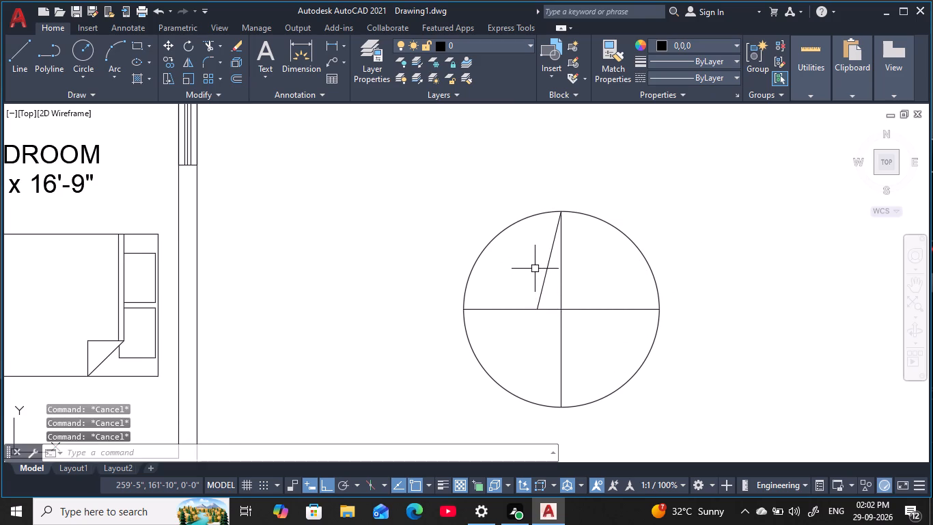
key("Escape")
key("Escape")
key("Escape")
key("Escape")
Mirror the slanted line about the vertical diameter, keeping the source line, to form a point at the circle's top.
type("mi")
key("space")
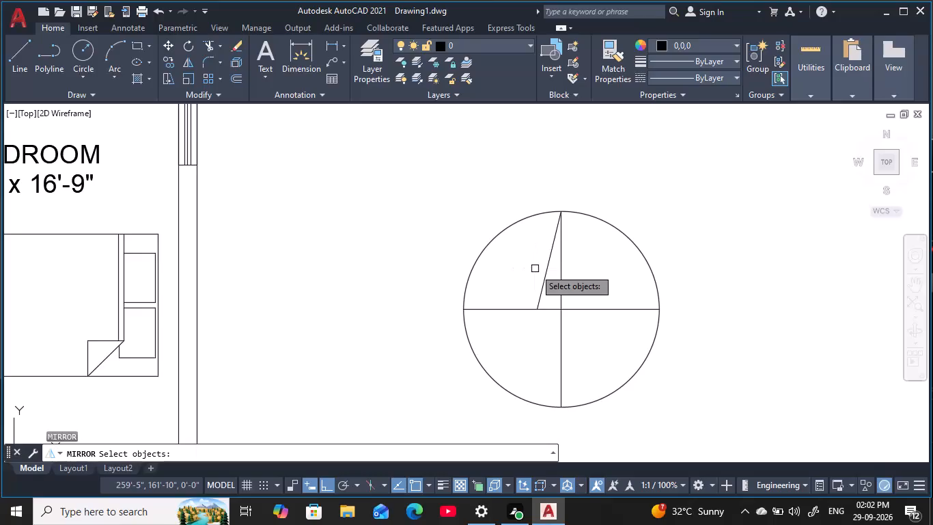
left_click(544, 277)
key("space")
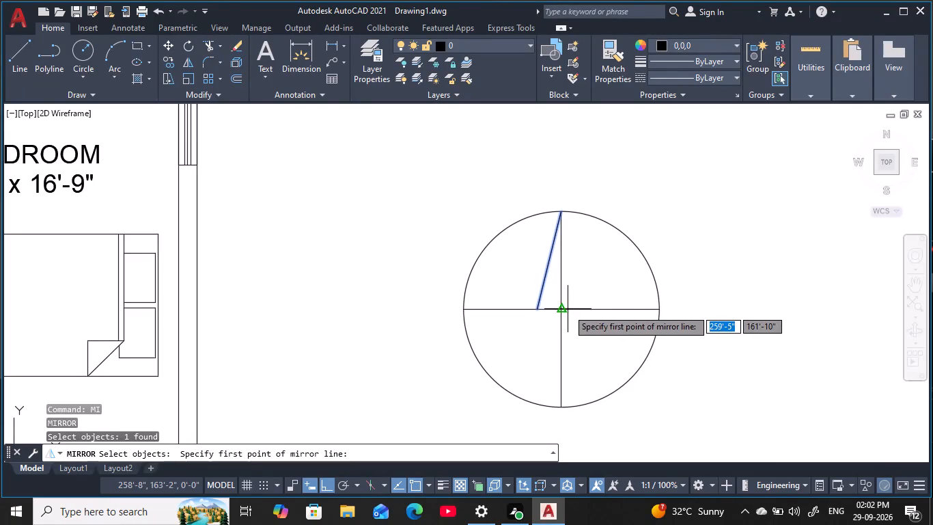
left_click(565, 309)
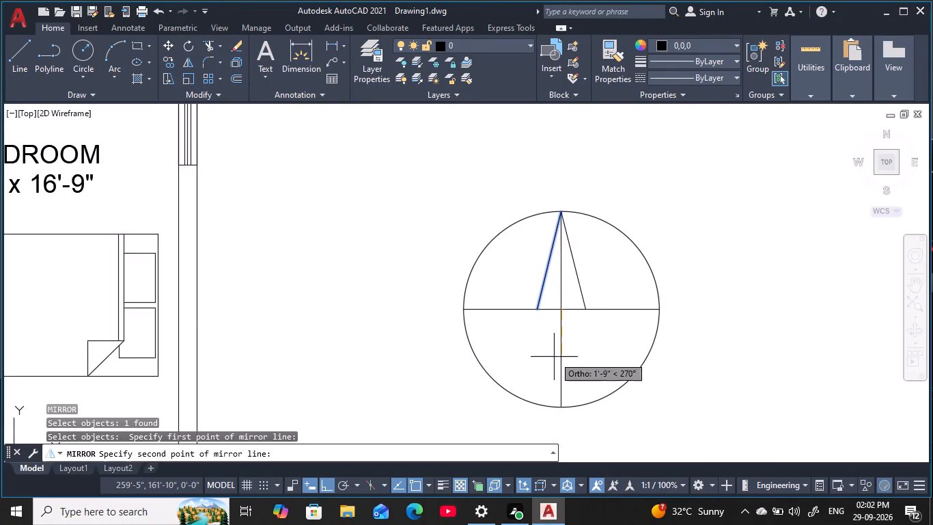
left_click(559, 384)
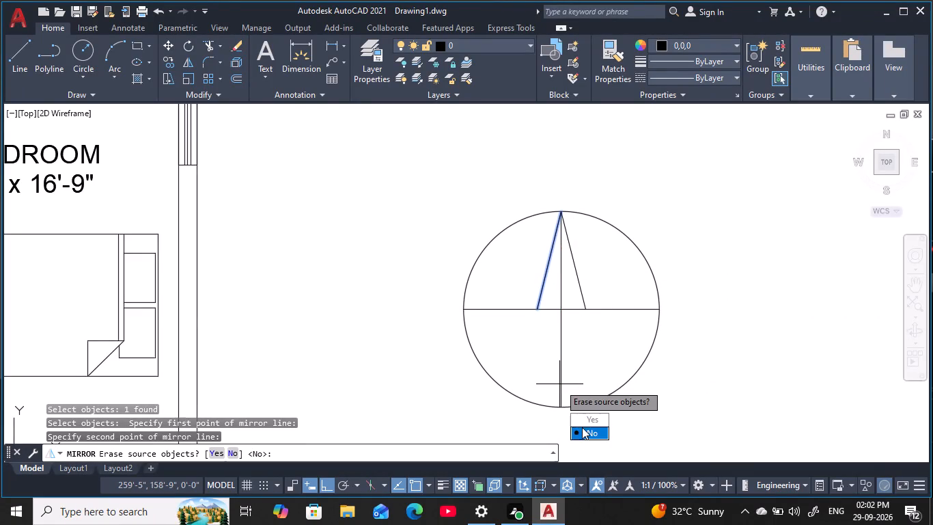
left_click_drag(582, 433, 559, 384)
key("Escape")
key("Escape")
key("Escape")
key("Escape")
key("Escape")
key("Escape")
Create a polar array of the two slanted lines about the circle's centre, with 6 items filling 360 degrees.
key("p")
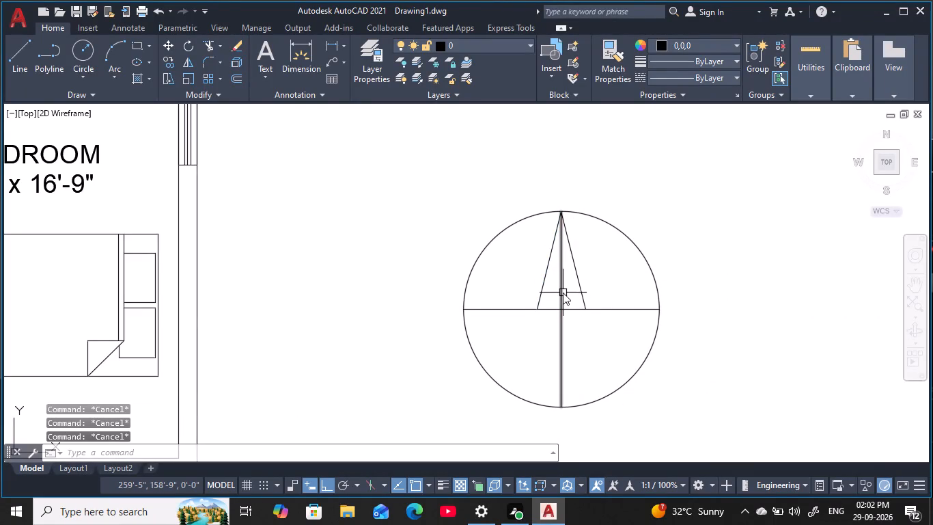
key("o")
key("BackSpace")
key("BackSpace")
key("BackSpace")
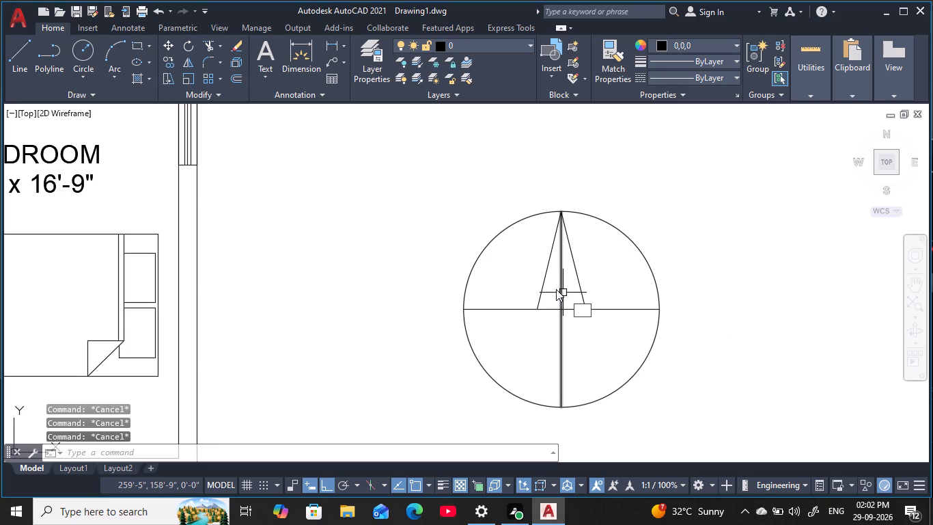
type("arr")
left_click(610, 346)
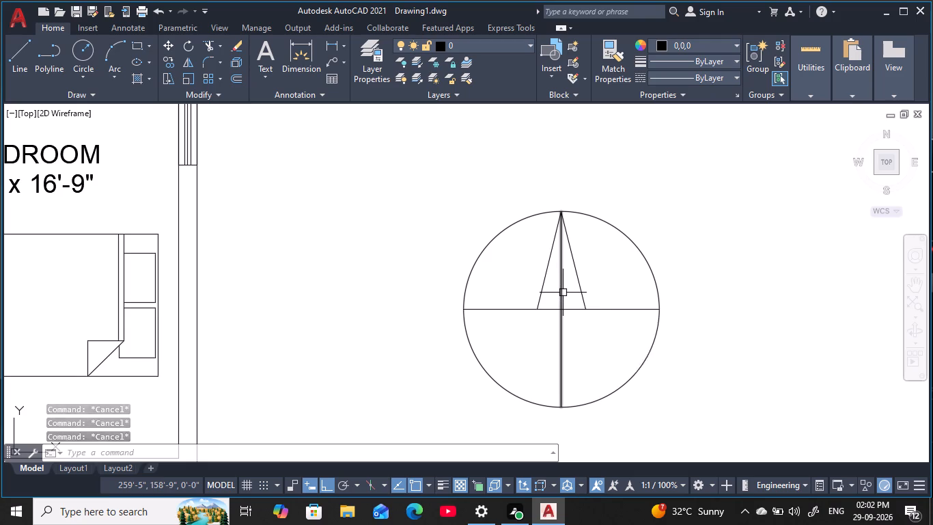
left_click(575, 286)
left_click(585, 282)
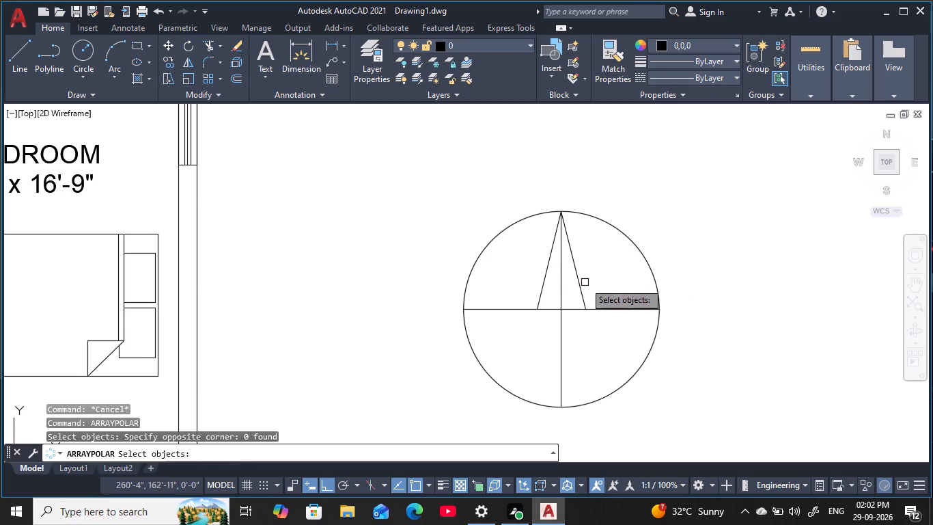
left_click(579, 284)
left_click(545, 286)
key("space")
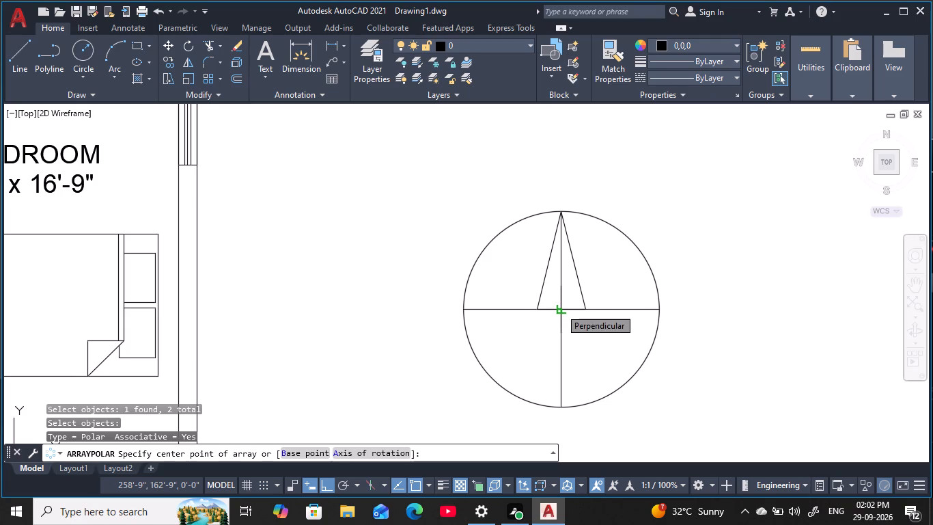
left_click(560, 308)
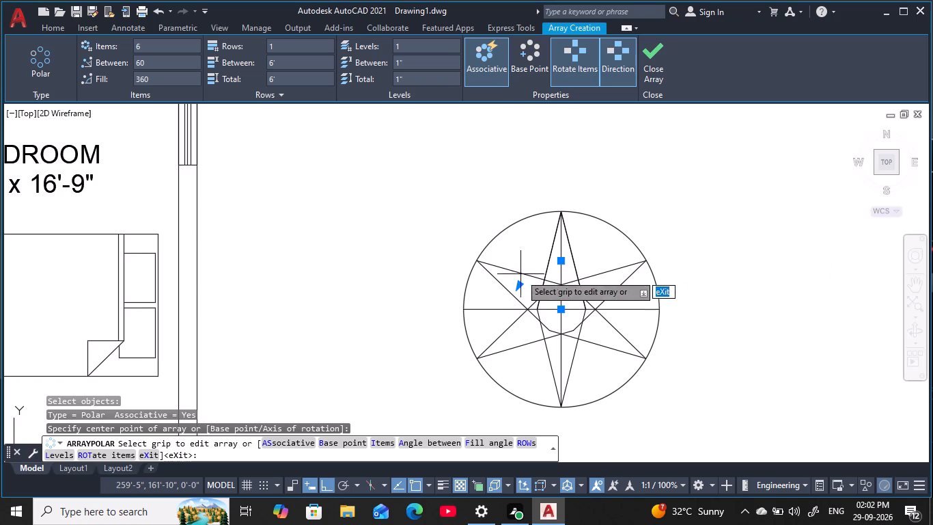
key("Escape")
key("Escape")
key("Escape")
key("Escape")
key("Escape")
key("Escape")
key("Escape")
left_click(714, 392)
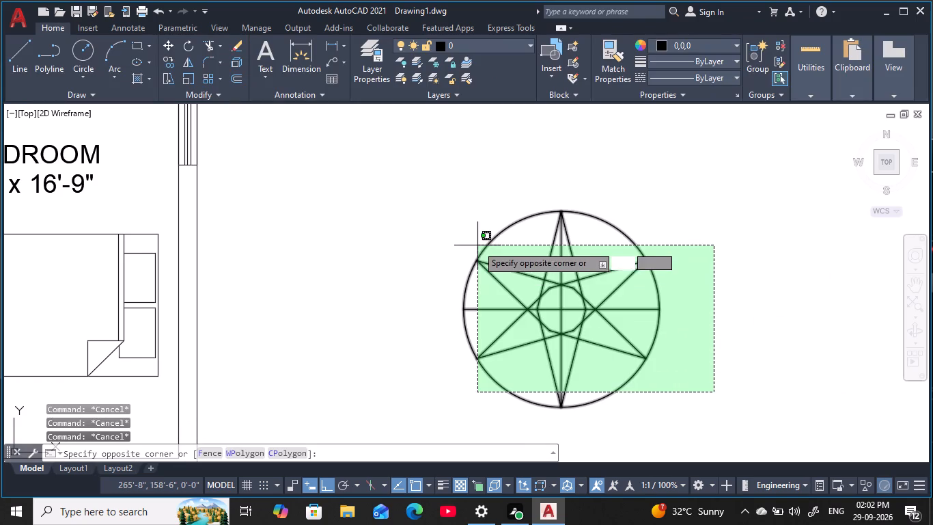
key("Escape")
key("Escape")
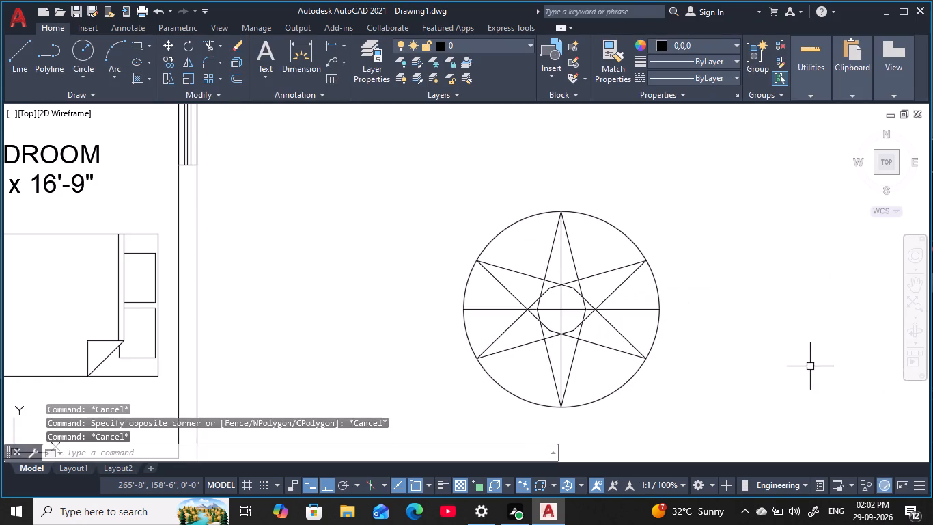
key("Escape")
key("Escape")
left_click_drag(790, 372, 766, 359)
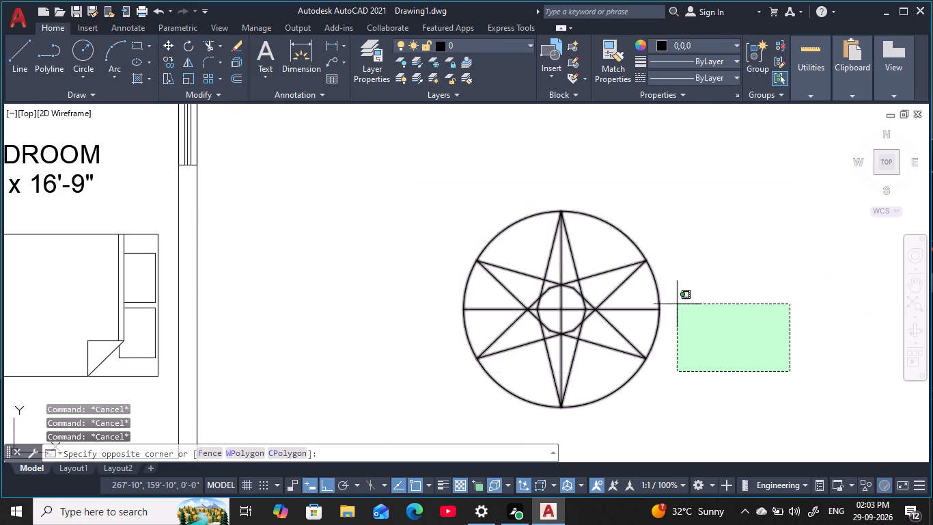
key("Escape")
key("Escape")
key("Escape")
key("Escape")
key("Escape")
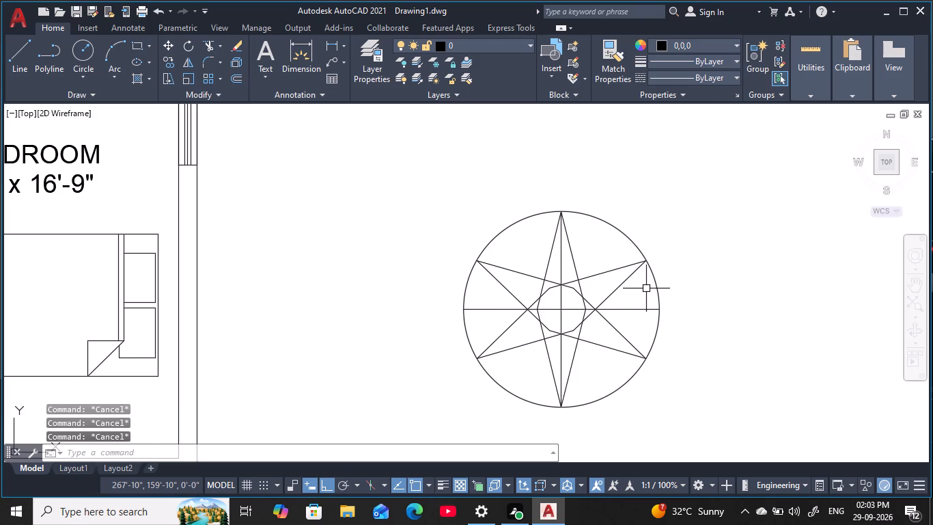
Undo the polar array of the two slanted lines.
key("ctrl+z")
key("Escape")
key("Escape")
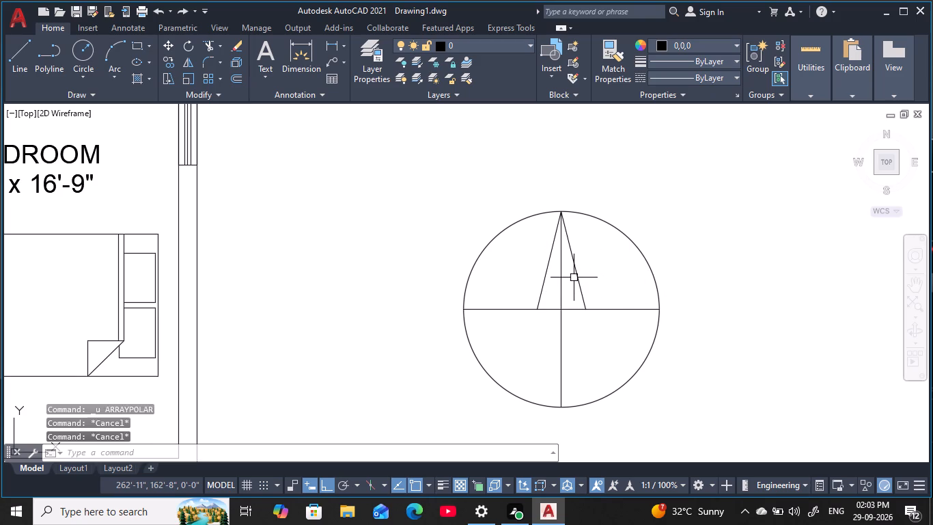
Create a polar array of the two slanted lines about the circle's centre, with 4 items filling 360 degrees.
key("Escape")
type("arra")
key("y")
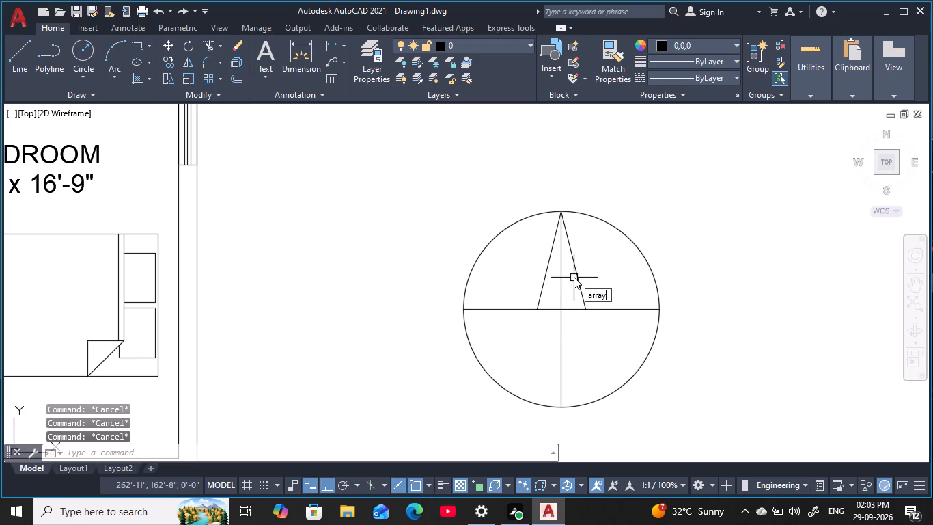
left_click(634, 318)
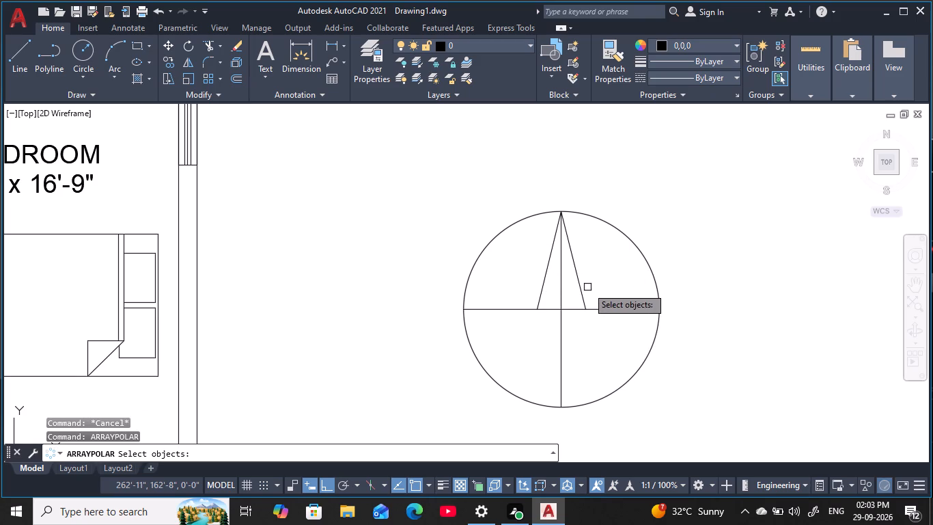
left_click(583, 287)
left_click(545, 288)
key("space")
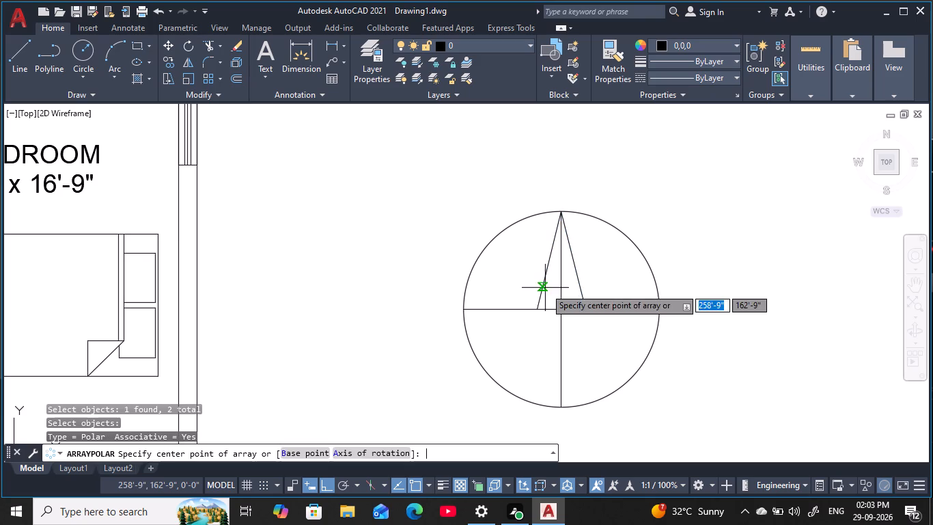
left_click(564, 311)
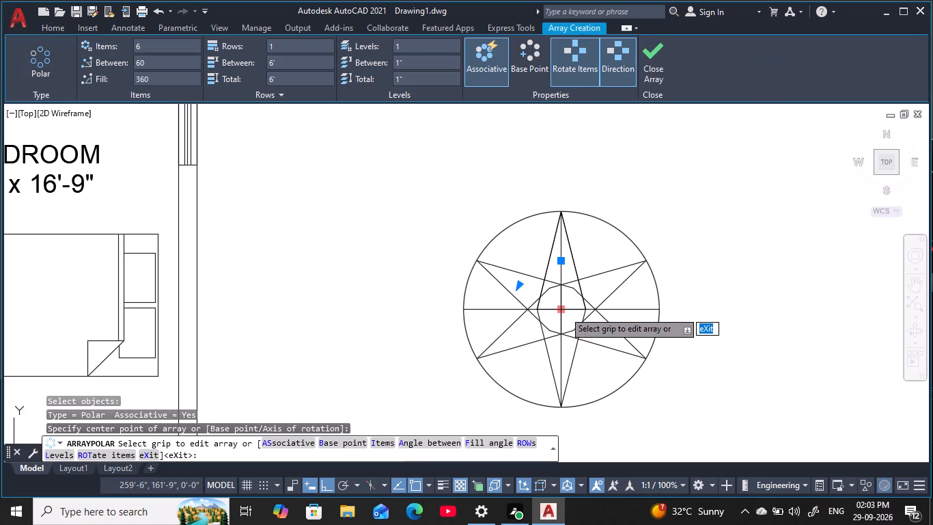
left_click(147, 49)
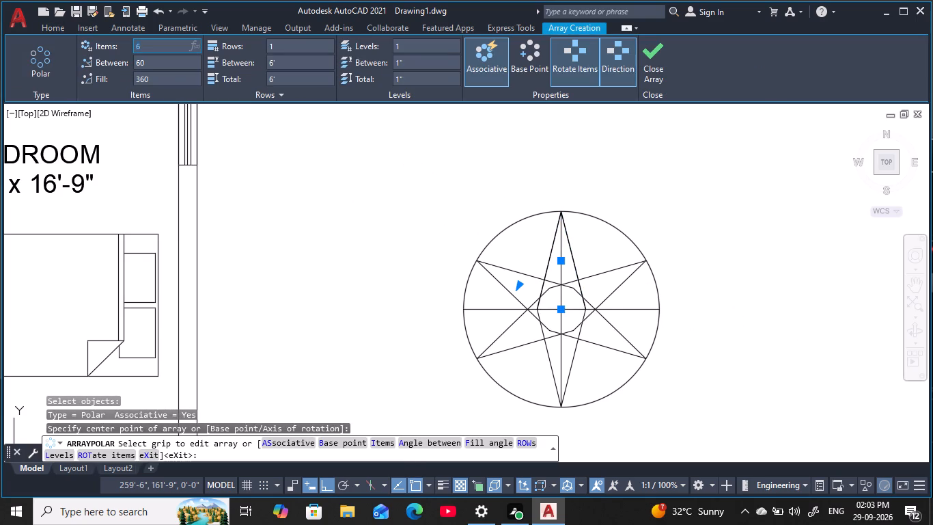
key("BackSpace")
key("4")
left_click(645, 51)
key("Escape")
key("Escape")
key("Escape")
key("Escape")
key("Escape")
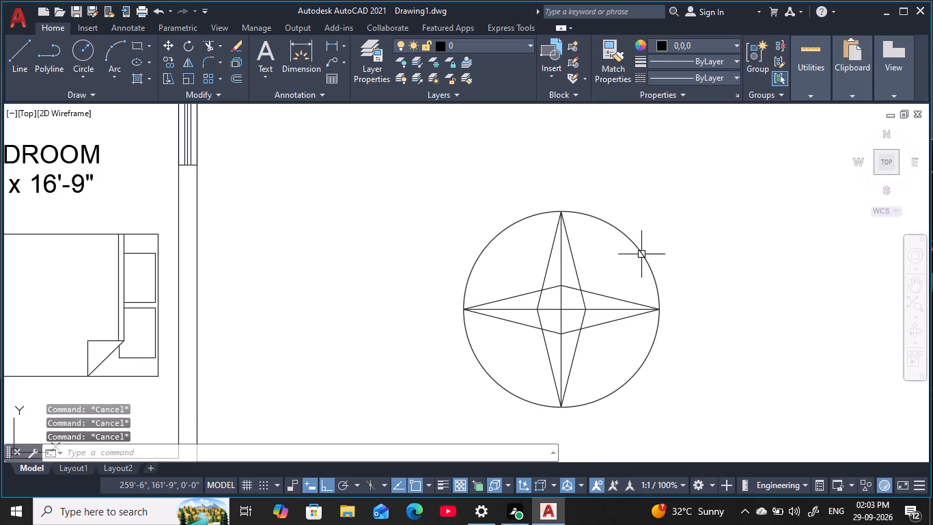
key("Escape")
key("Escape")
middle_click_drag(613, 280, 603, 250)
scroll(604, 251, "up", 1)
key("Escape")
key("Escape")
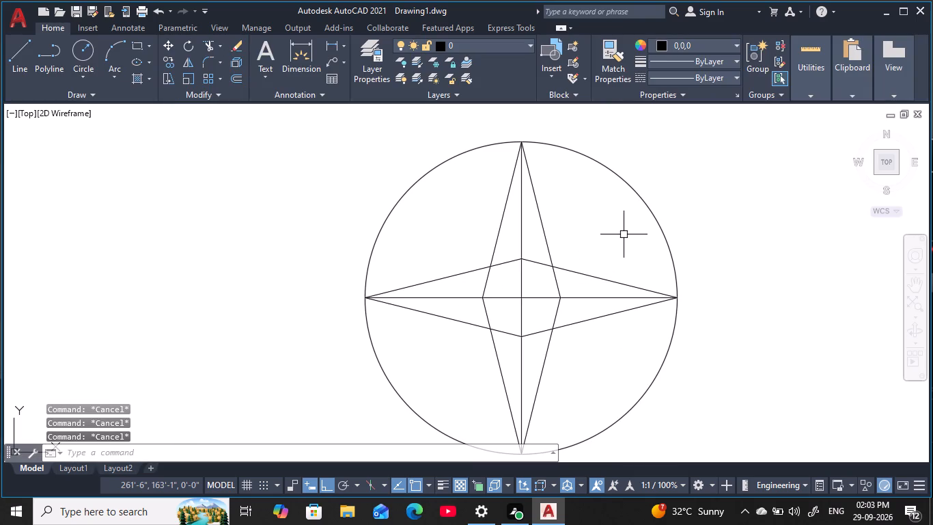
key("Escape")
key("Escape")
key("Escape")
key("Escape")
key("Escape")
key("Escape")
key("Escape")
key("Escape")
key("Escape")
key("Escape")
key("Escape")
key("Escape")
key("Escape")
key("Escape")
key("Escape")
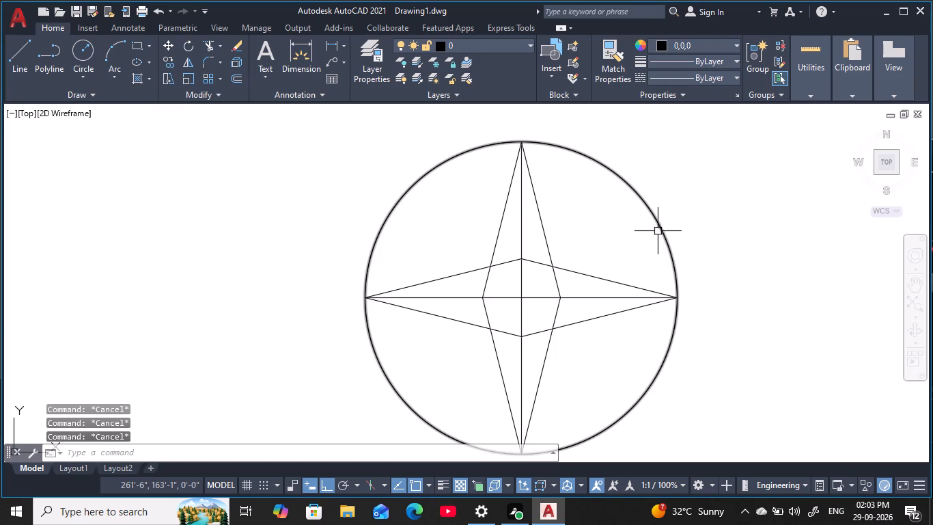
Fill one alternating half of each of the four star points with a solid black hatch.
scroll(613, 227, "down", 1)
middle_click_drag(613, 227, 574, 173)
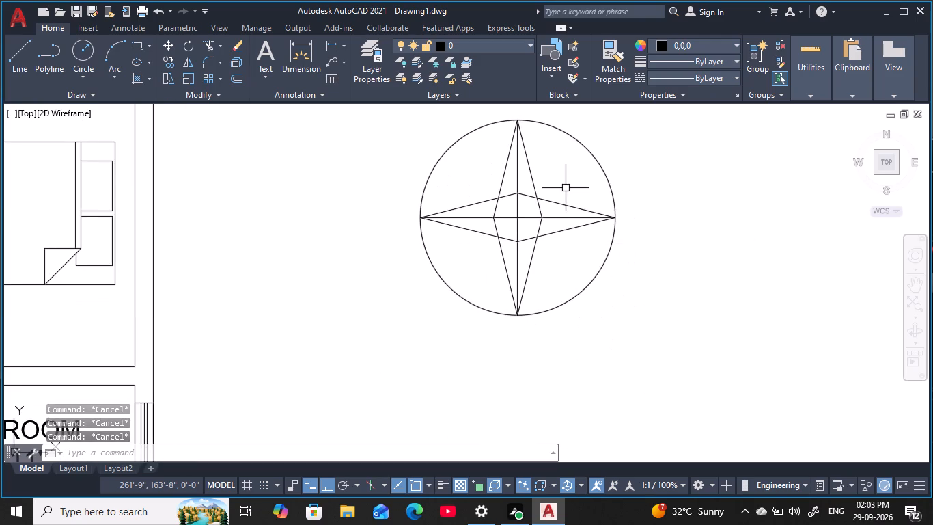
middle_click_drag(566, 185, 579, 210)
key("Escape")
key("Escape")
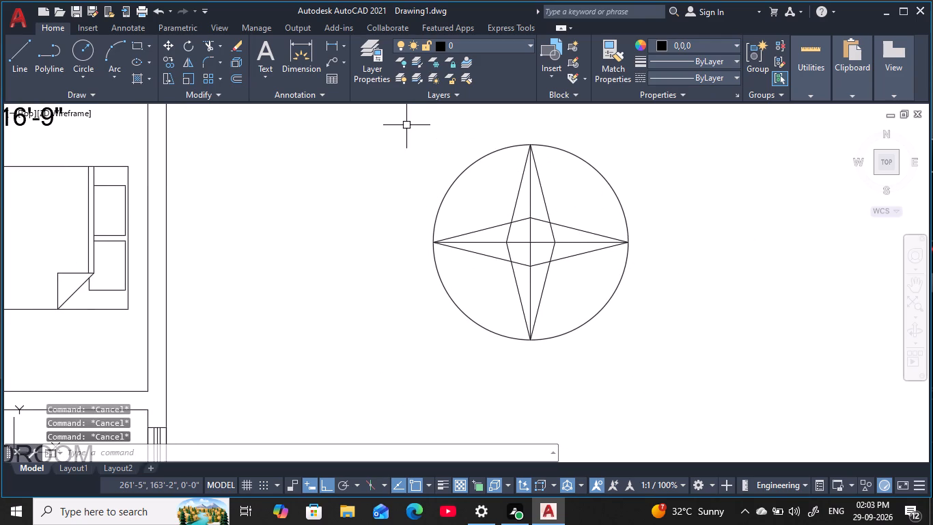
type("h")
key("space")
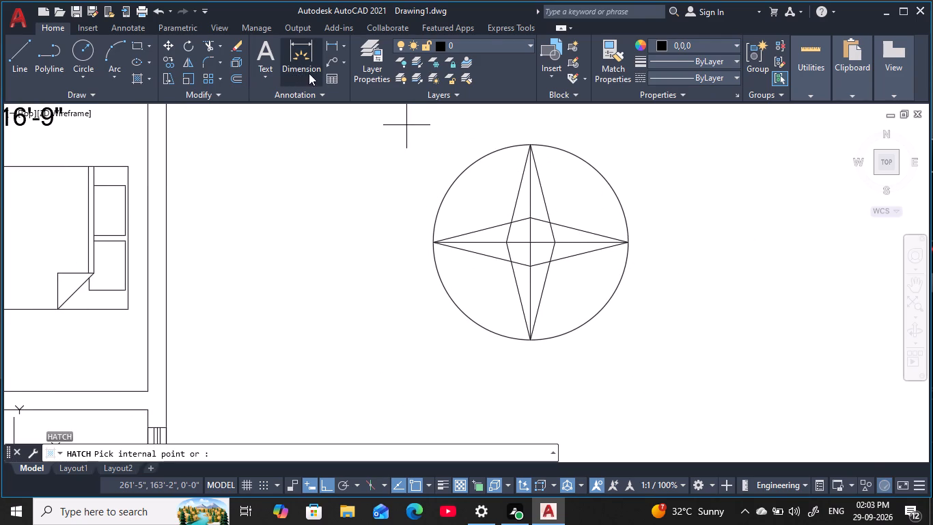
left_click(148, 67)
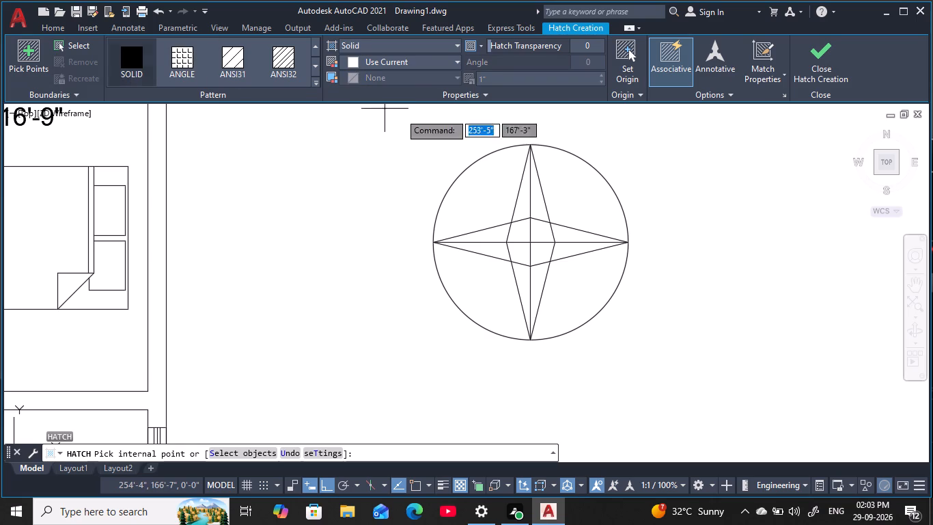
left_click(525, 205)
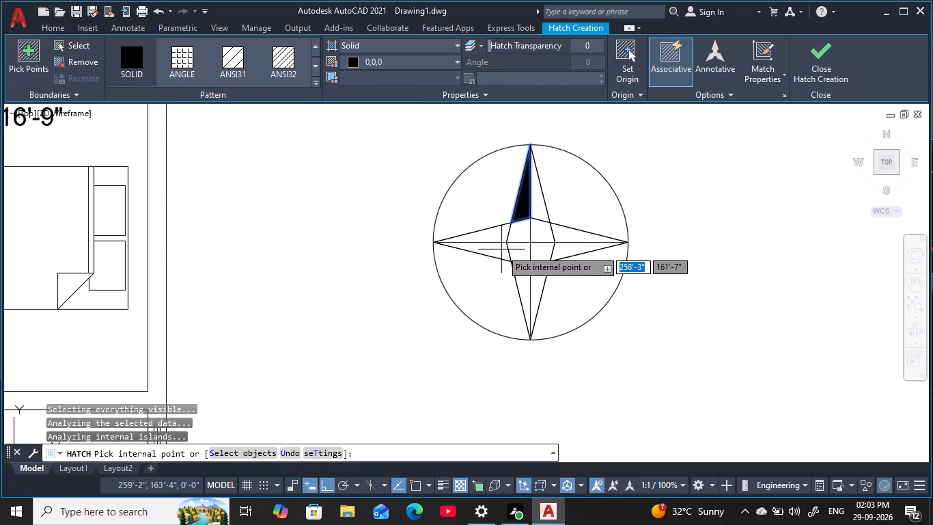
left_click(501, 250)
left_click(533, 278)
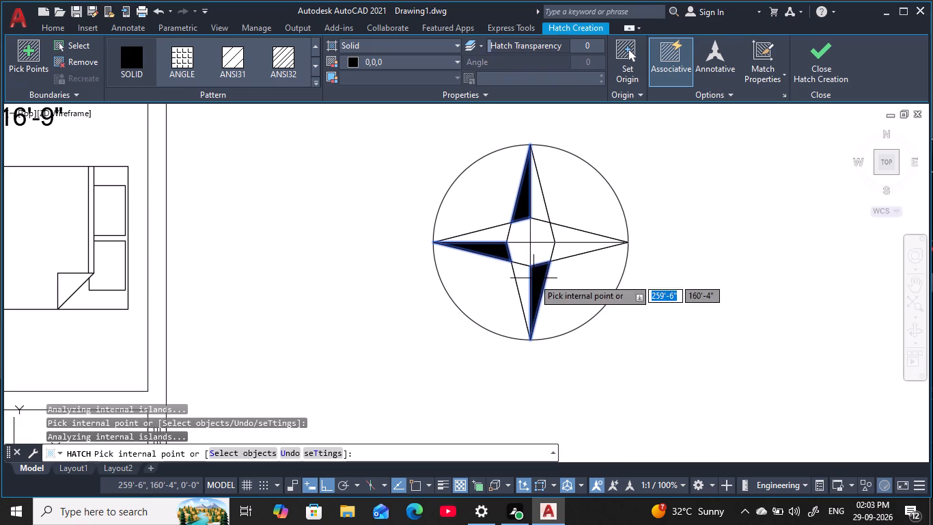
left_click(563, 237)
key("Escape")
key("Escape")
key("Escape")
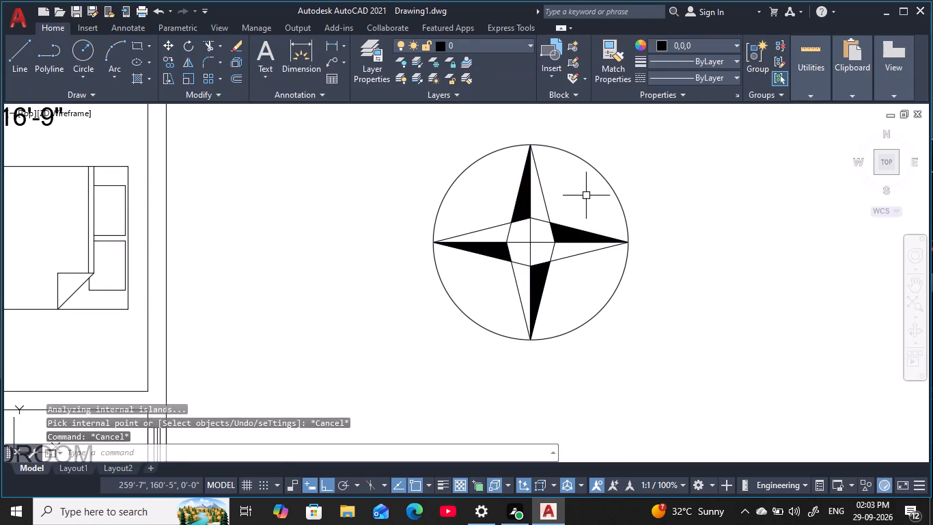
key("Escape")
Move the whole star symbol, with ortho off, about 9'-6" at 139° to beside the plan's 11' x 16'-9" bedroom.
scroll(587, 192, "down", 1)
middle_click_drag(587, 192, 523, 200)
key("Escape")
key("Escape")
left_click(574, 285)
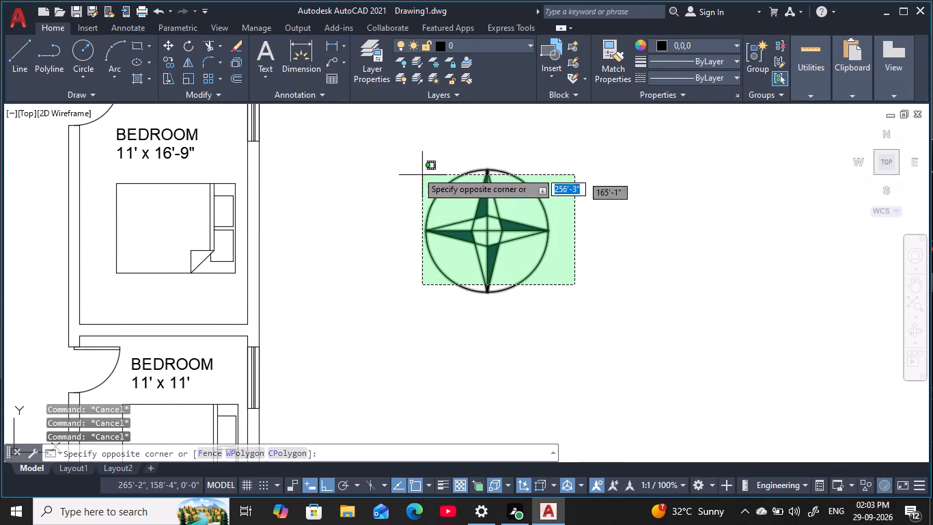
left_click(380, 154)
type("m")
key("space")
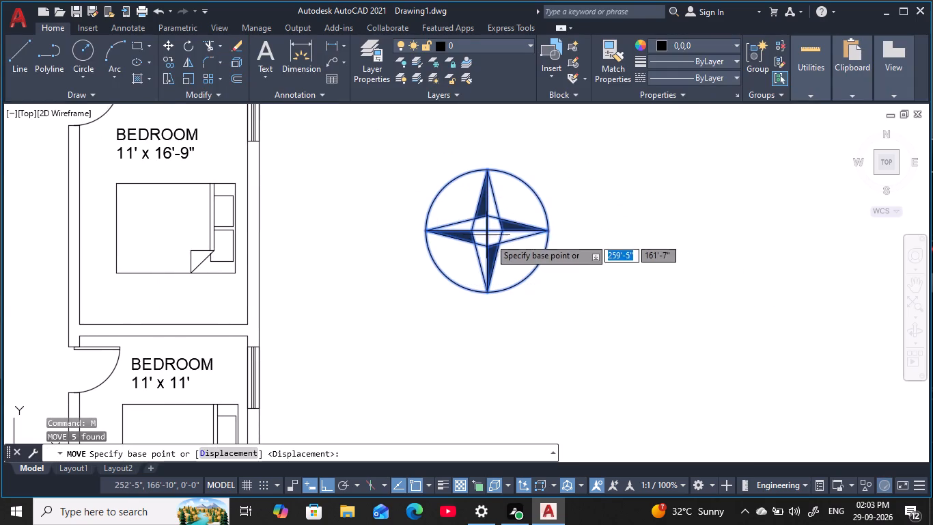
left_click(488, 230)
middle_click_drag(331, 167, 434, 156)
scroll(449, 144, "down", 2)
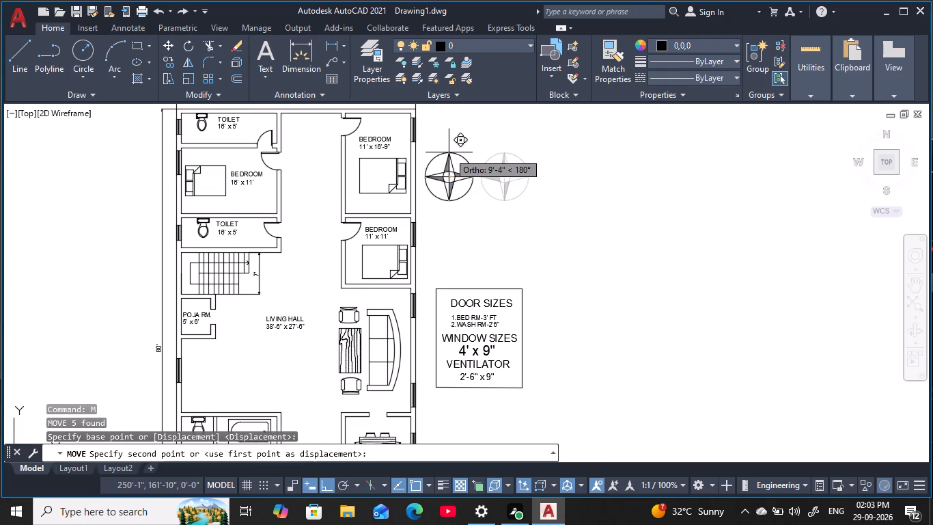
middle_click_drag(454, 165, 453, 199)
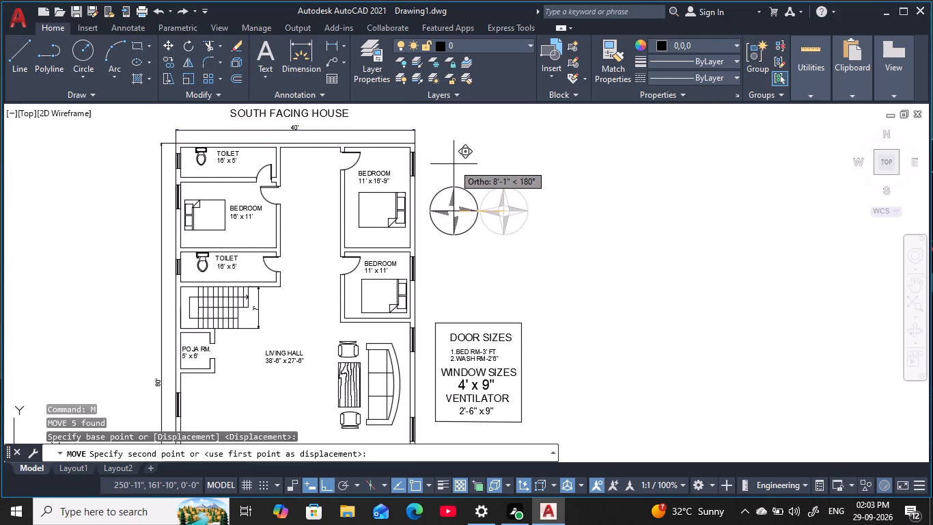
key("F8")
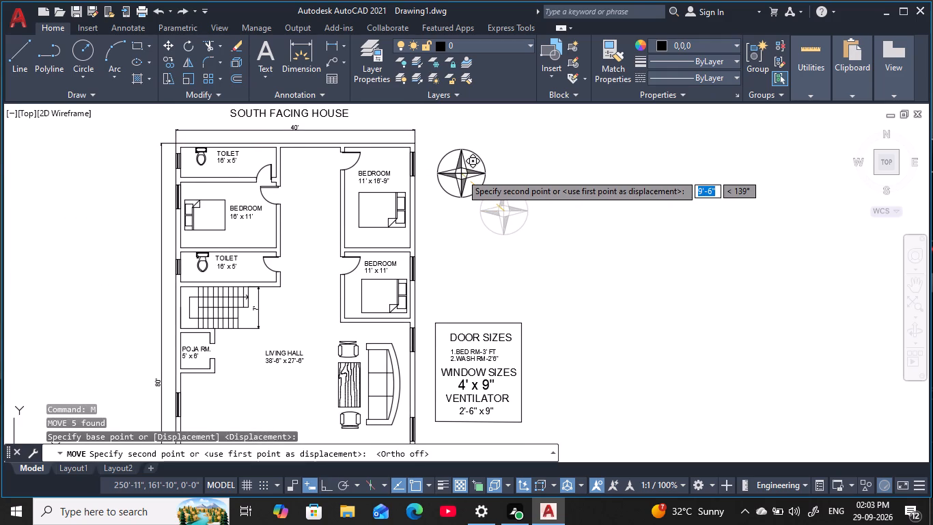
left_click(461, 174)
key("Escape")
key("Escape")
key("Escape")
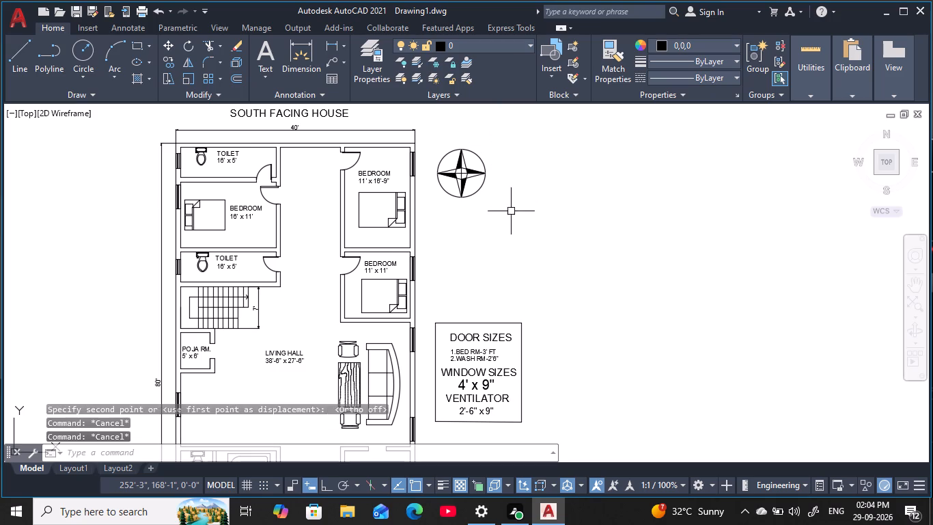
key("Escape")
key("Escape")
key("Escape")
key("Escape")
key("Escape")
key("Escape")
key("Escape")
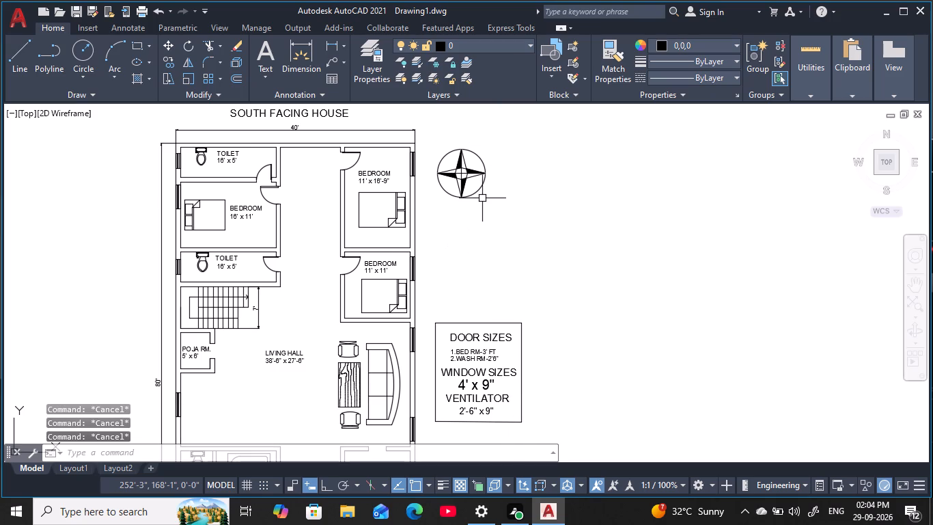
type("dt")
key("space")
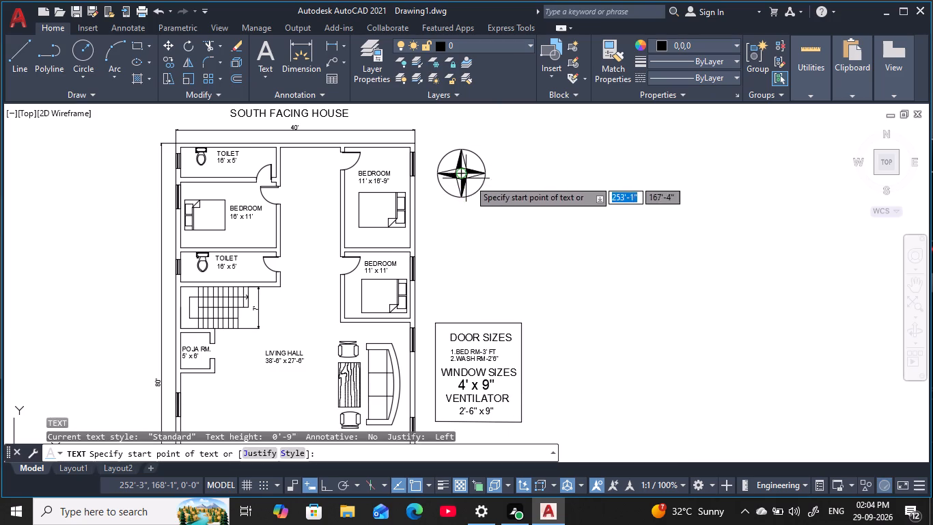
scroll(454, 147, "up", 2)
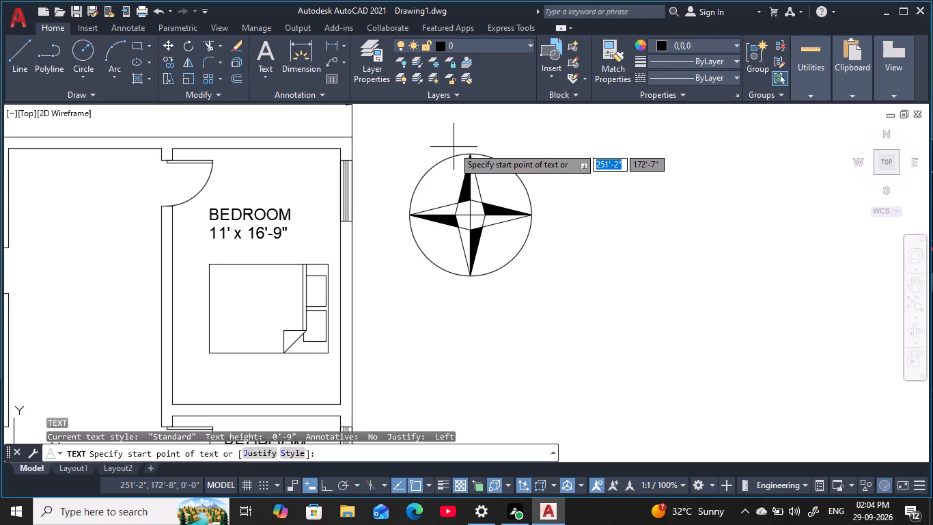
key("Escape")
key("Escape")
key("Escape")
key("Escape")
Look over the house plan from the living hall to the kitchen and entrance, and back to the star symbol.
scroll(277, 280, "down", 2)
middle_click_drag(316, 251, 438, 170)
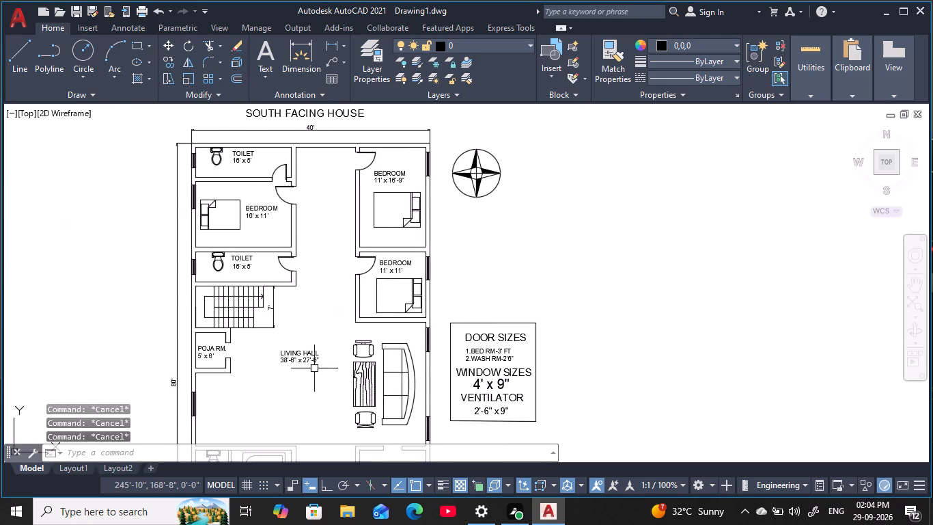
scroll(290, 366, "up", 2)
scroll(200, 340, "down", 1)
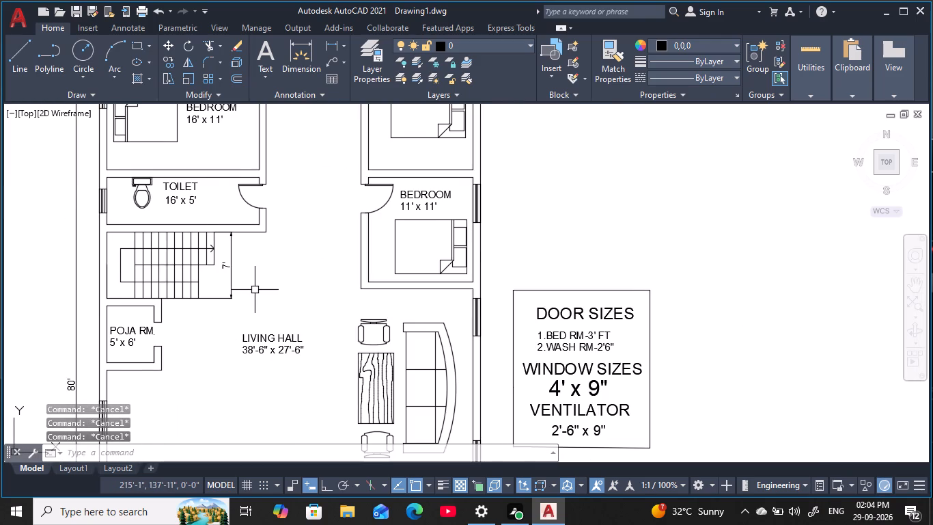
middle_click_drag(255, 290, 236, 333)
scroll(236, 333, "down", 2)
middle_click_drag(242, 325, 317, 187)
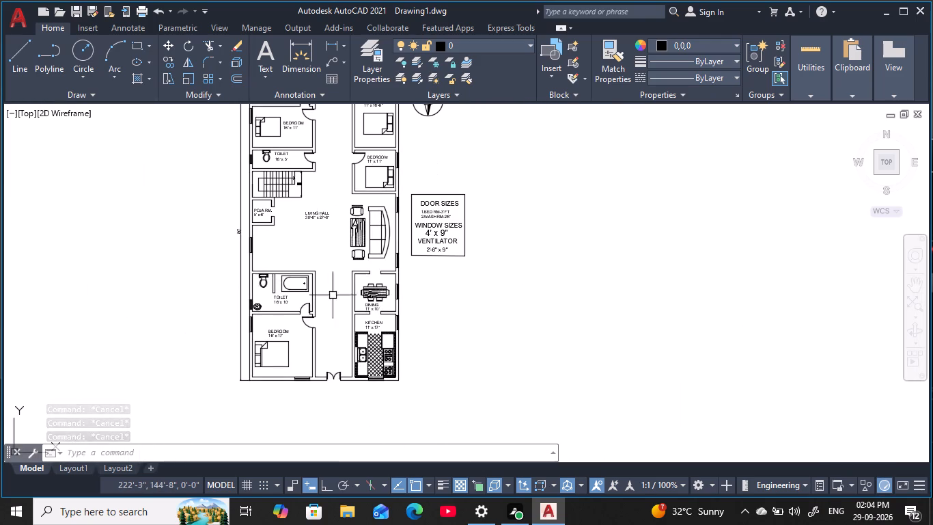
middle_click_drag(307, 278, 229, 434)
scroll(307, 258, "up", 2)
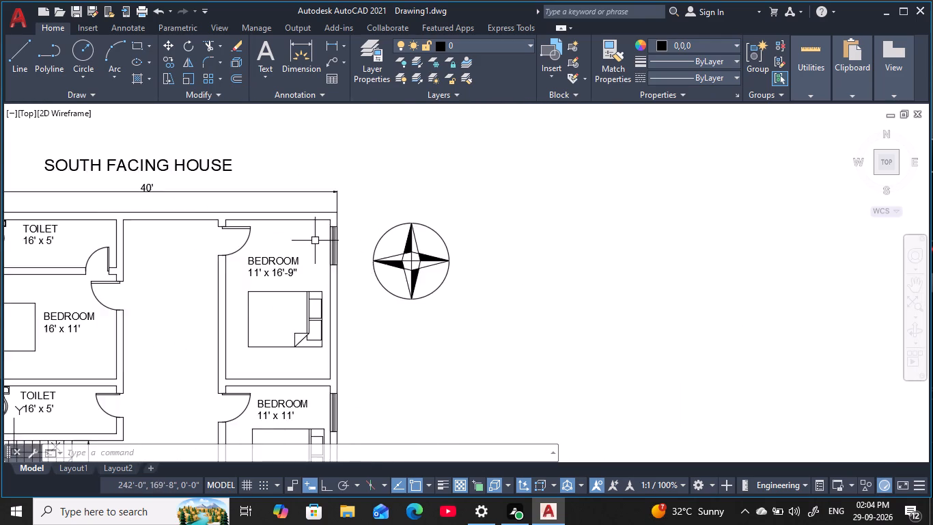
Add a single-line text N, 9" high with 0 rotation, just above the compass symbol's circle.
scroll(315, 241, "up", 1)
middle_click_drag(324, 226, 310, 258)
scroll(310, 258, "up", 1)
middle_click_drag(398, 233, 320, 241)
key("Escape")
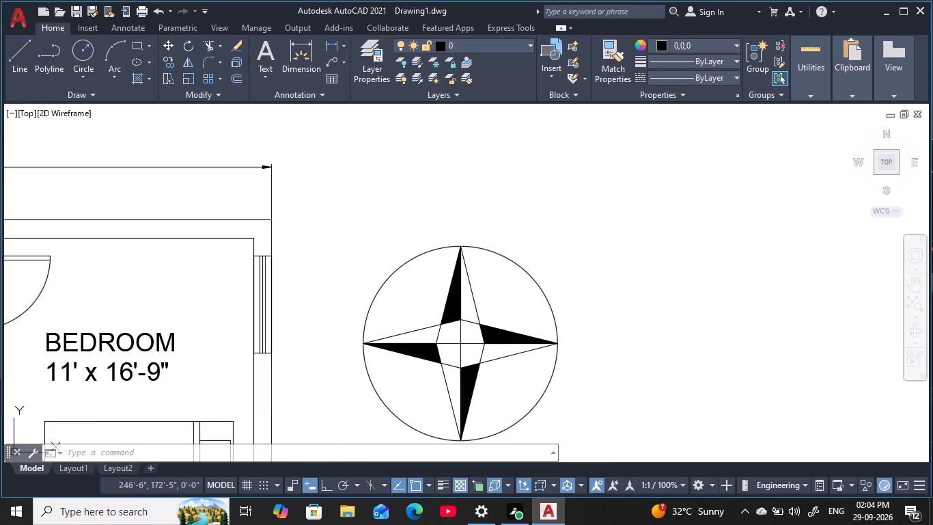
type("dt")
key("space")
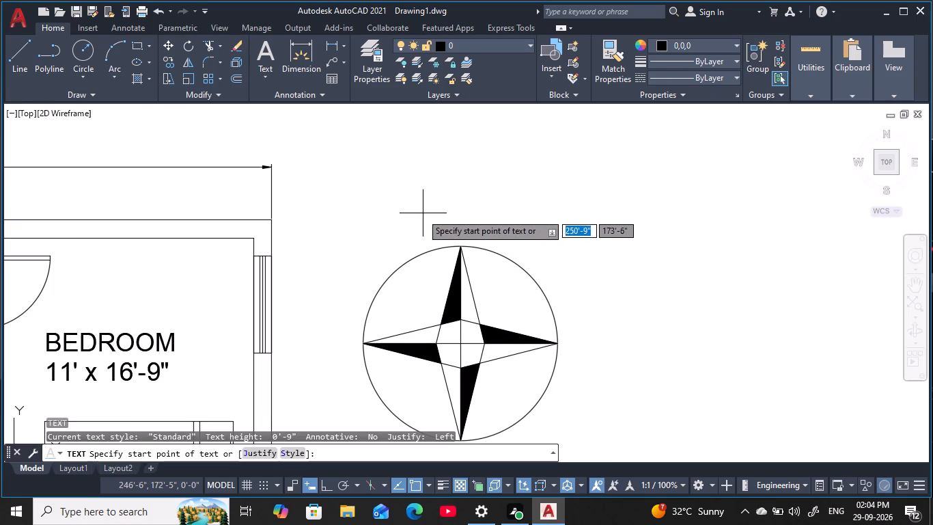
left_click(403, 215)
key("9")
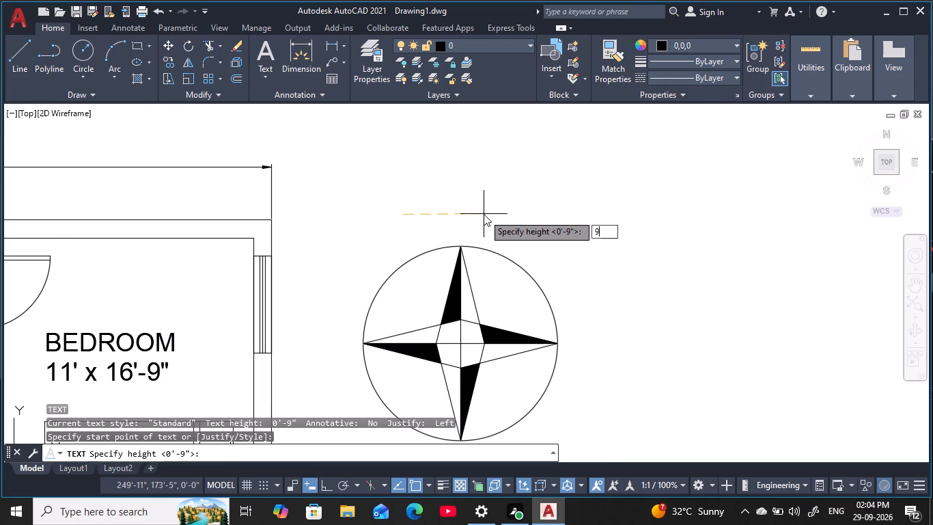
key("space")
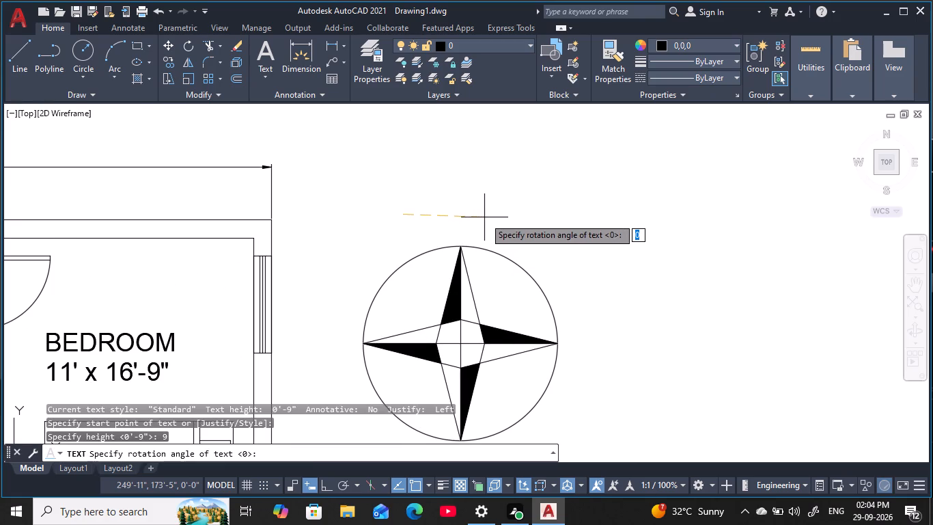
key("F8")
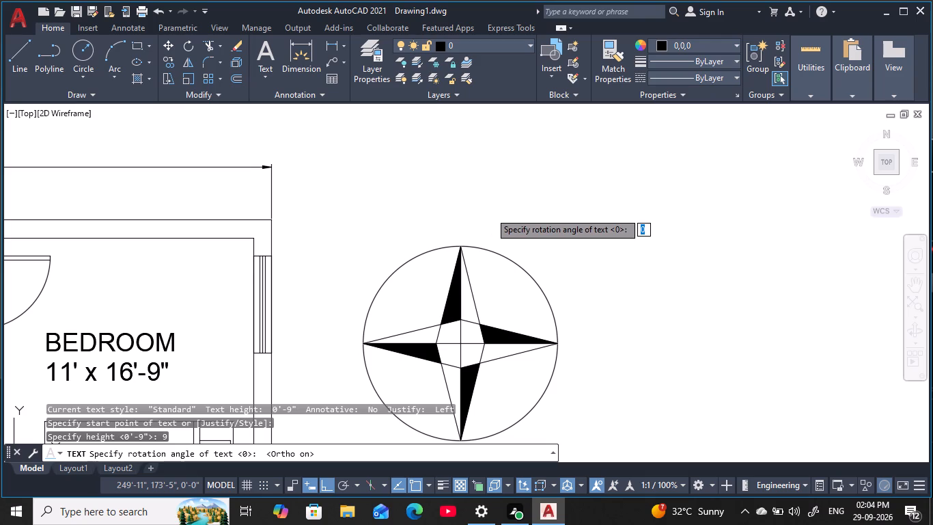
key("space")
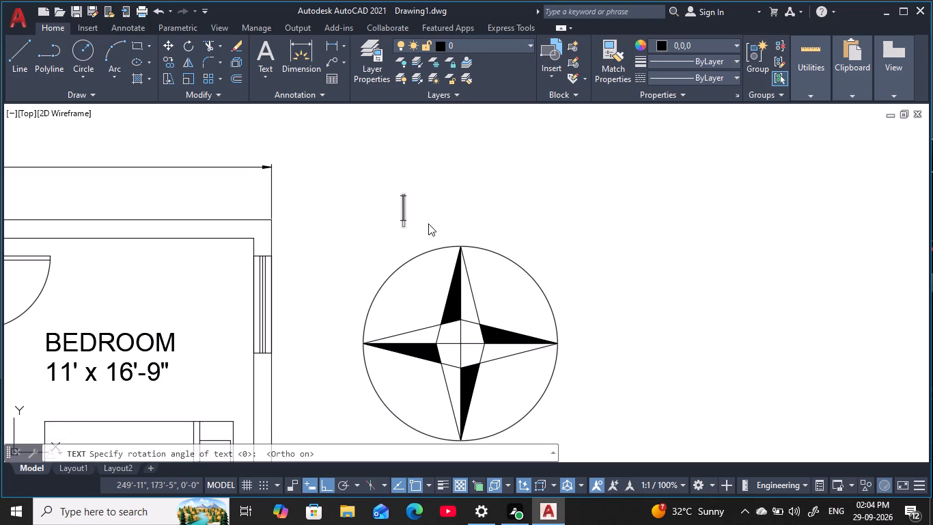
type("n")
key("space")
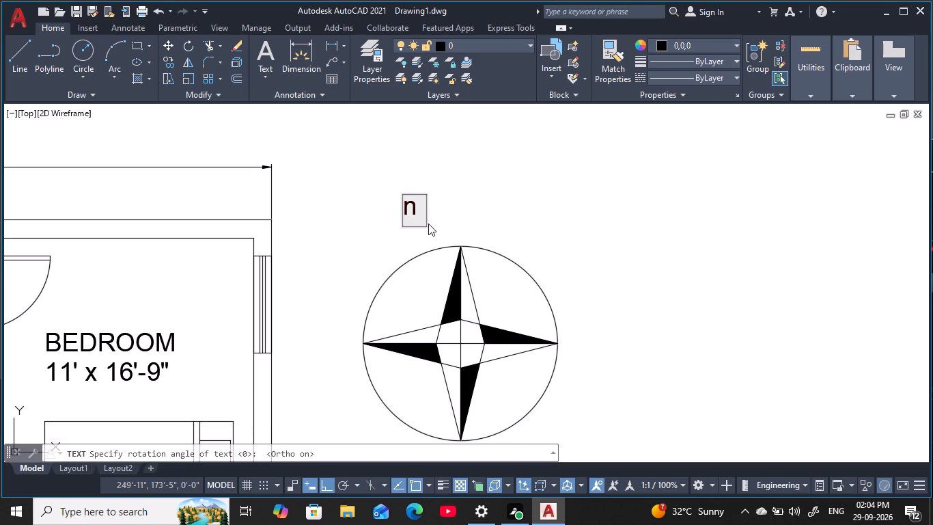
key("BackSpace")
key("BackSpace")
key("n")
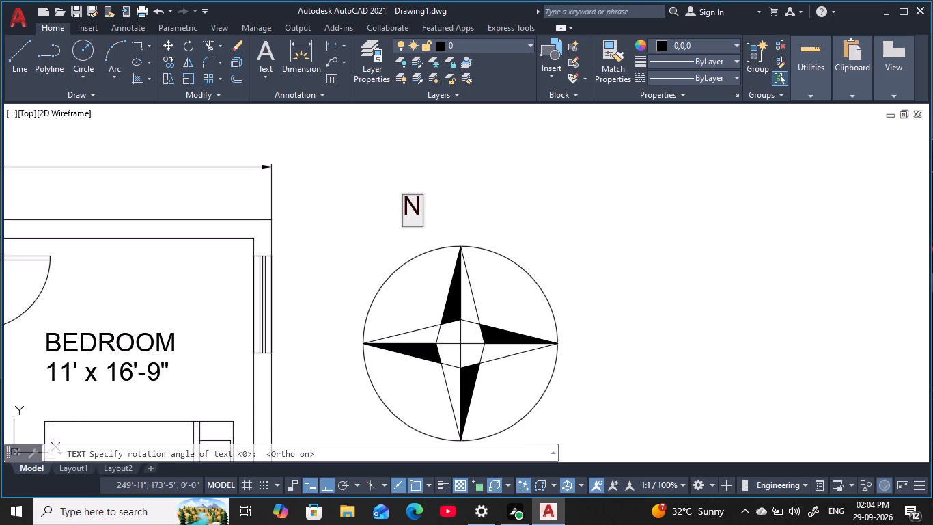
key("space")
key("Return")
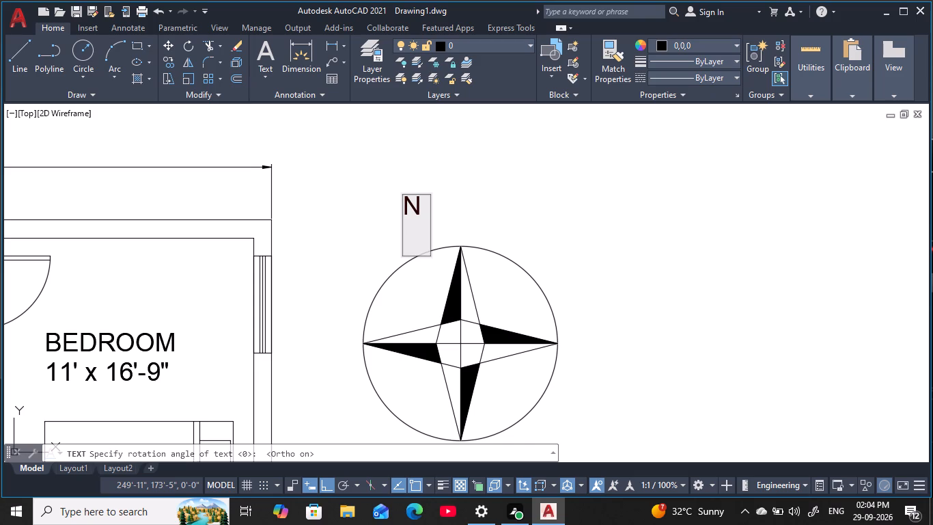
key("BackSpace")
left_click(417, 204)
left_click(494, 201)
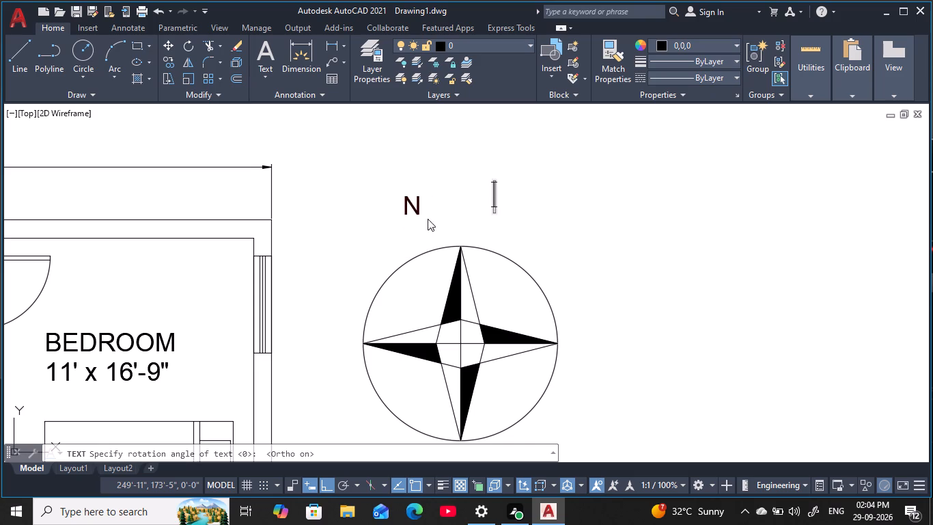
key("Escape")
key("Escape")
key("Escape")
key("Escape")
Move the N label, with ortho off, about 2'-2" at 338° so it sits centred over the star's north point.
left_click(417, 208)
type("M")
key("space")
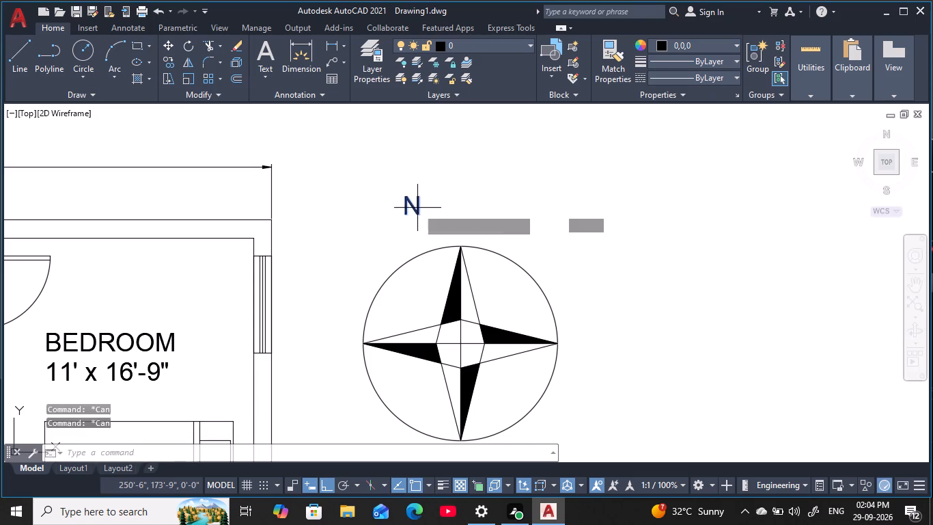
left_click(414, 217)
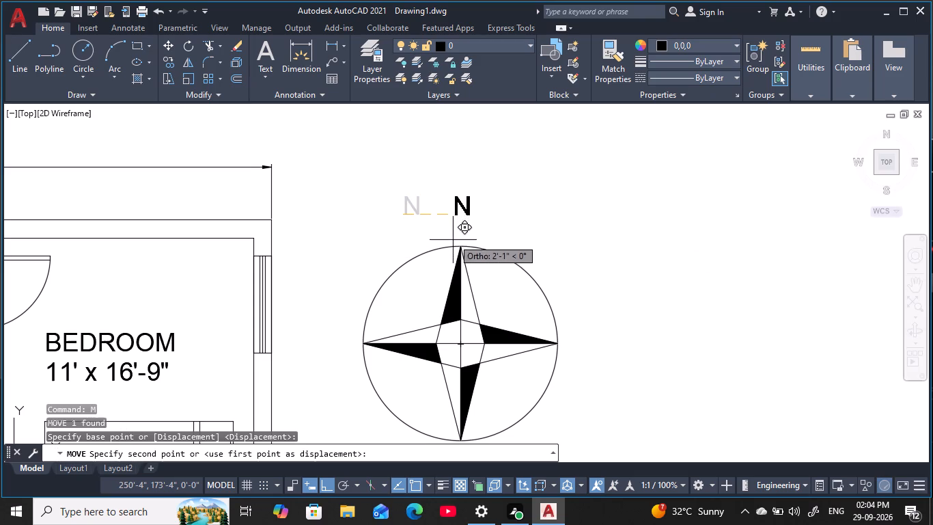
key("F8")
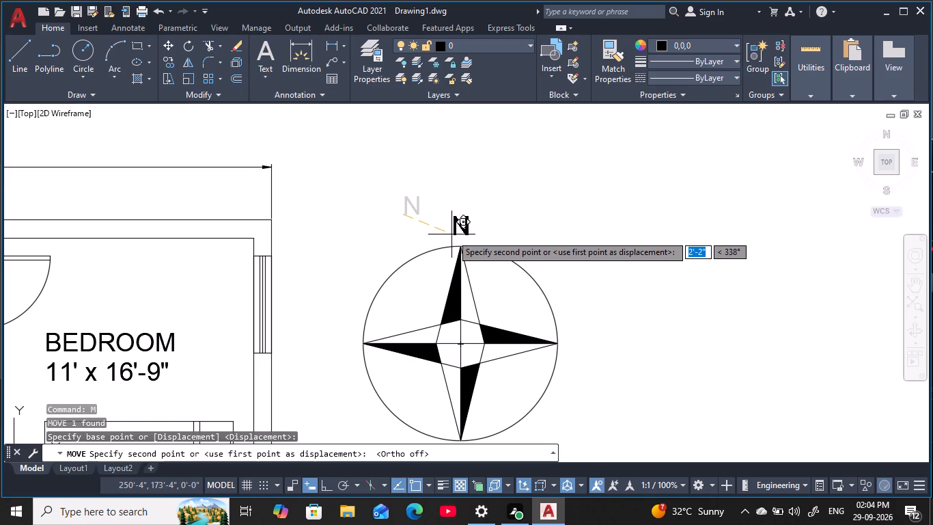
left_click(452, 234)
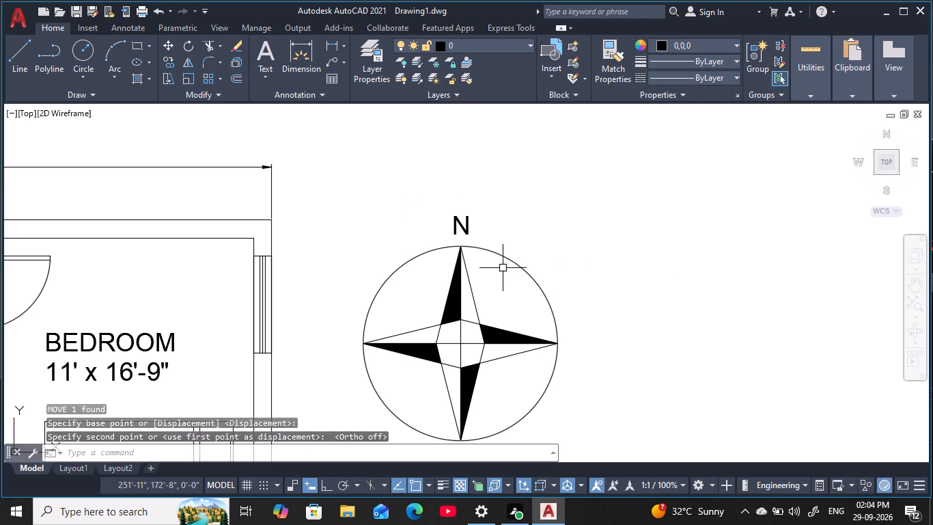
key("Escape")
key("Escape")
key("Escape")
key("Escape")
key("Escape")
Copy the N label about 6'-8" at 226° to just outside the star's west point.
left_click(466, 228)
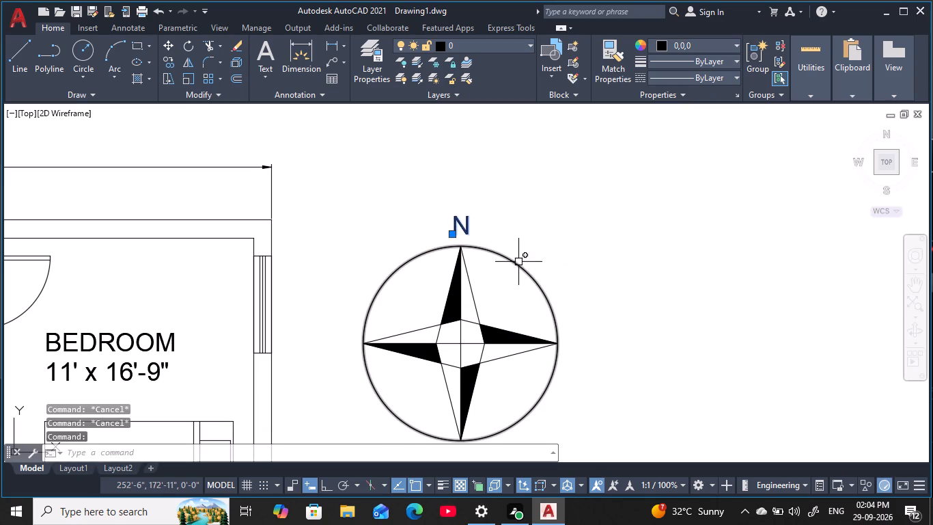
type("CO")
key("space")
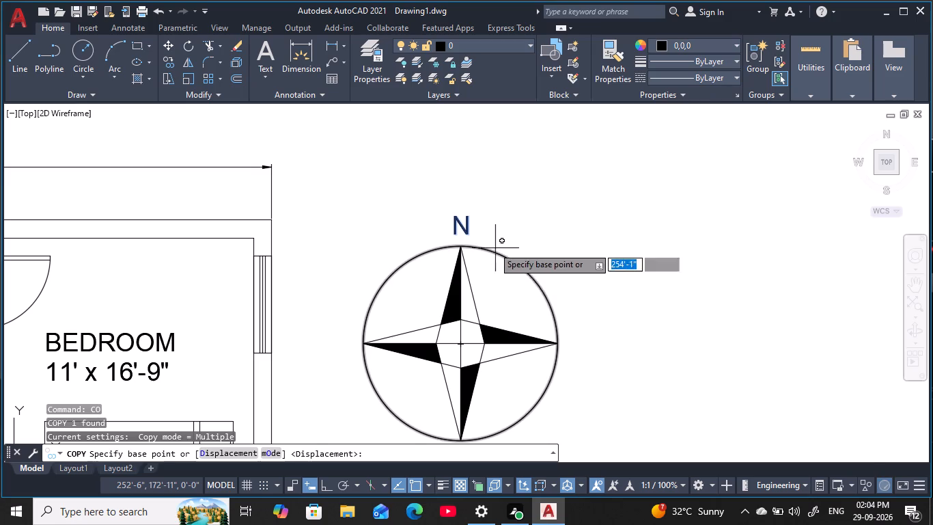
left_click(459, 226)
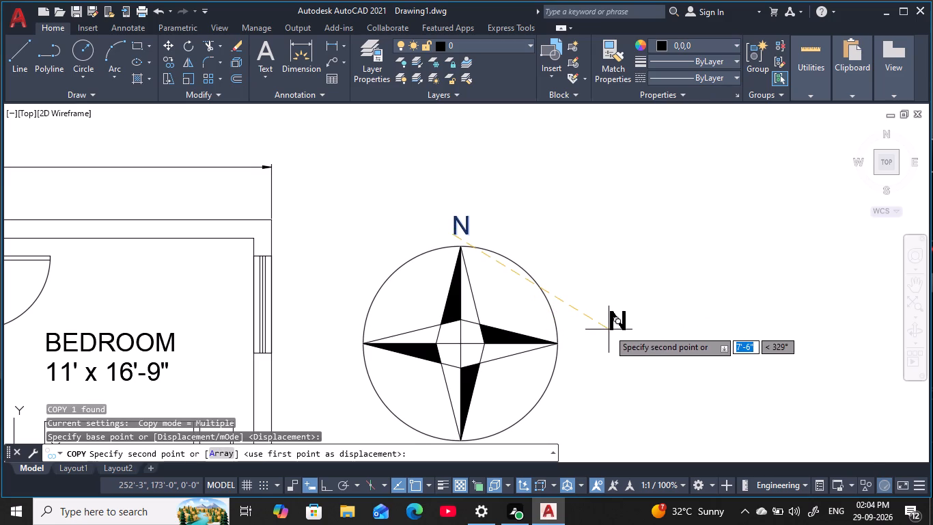
left_click(339, 351)
key("Escape")
key("Escape")
key("Escape")
key("Escape")
key("Escape")
key("Escape")
key("Escape")
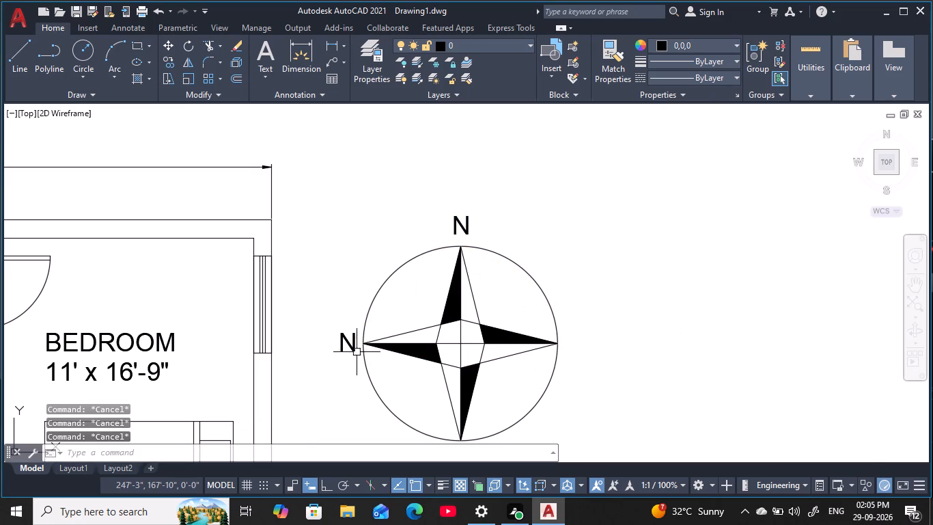
key("Escape")
Copy the west-side N label to just outside the star's east point and to just below its south point.
left_click(353, 351)
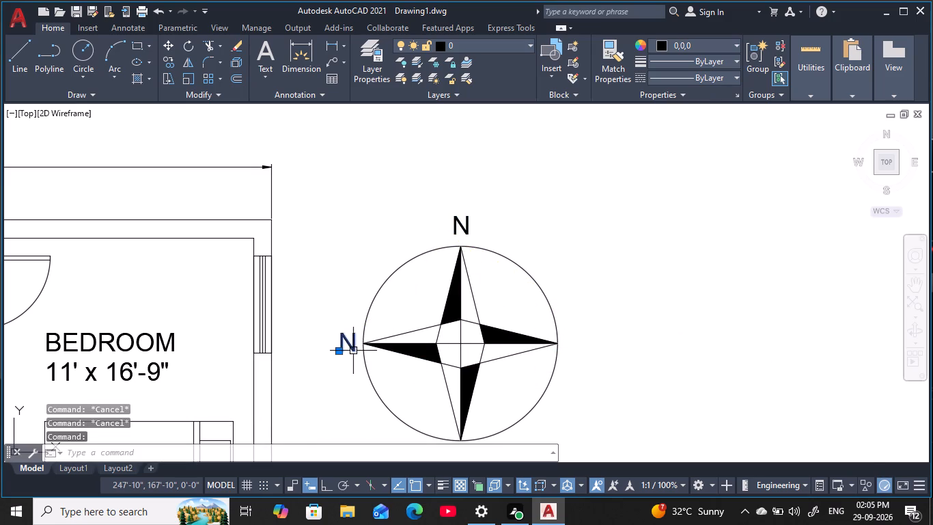
type("CO")
key("space")
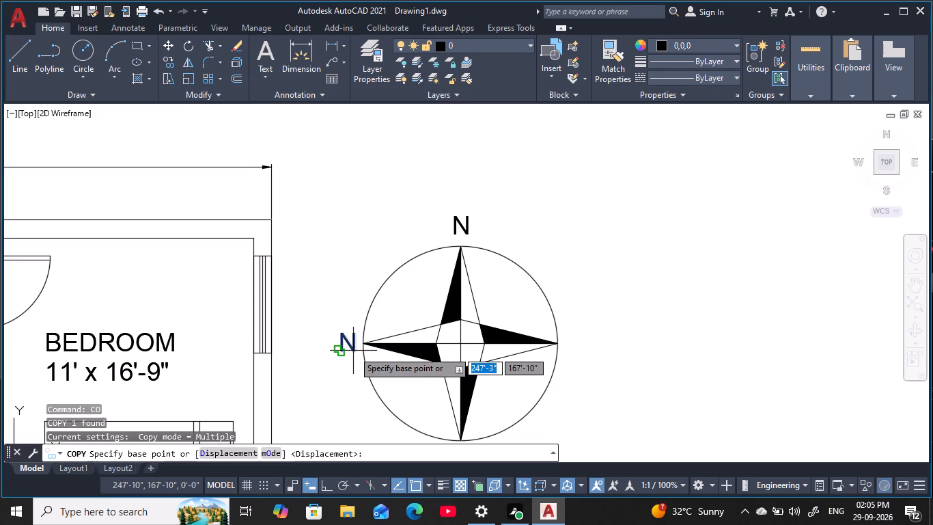
left_click(353, 351)
left_click(569, 349)
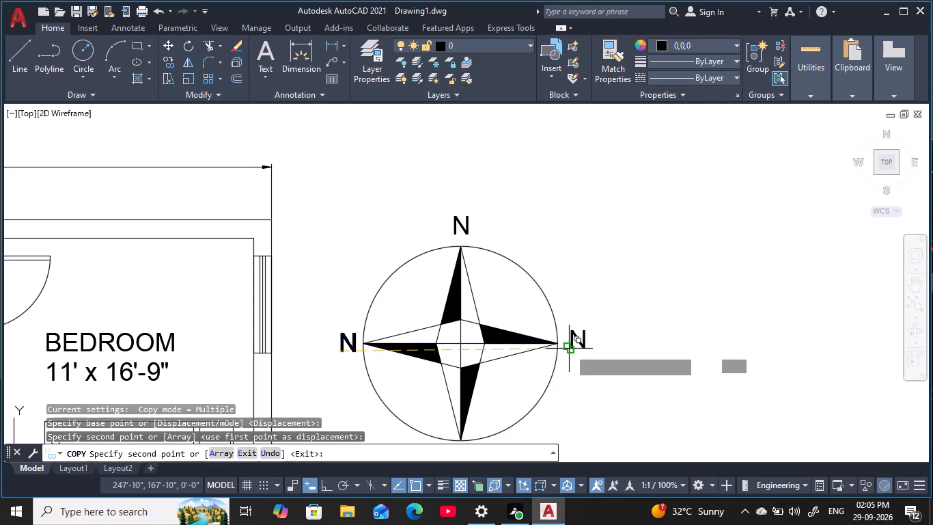
middle_click_drag(573, 353, 563, 288)
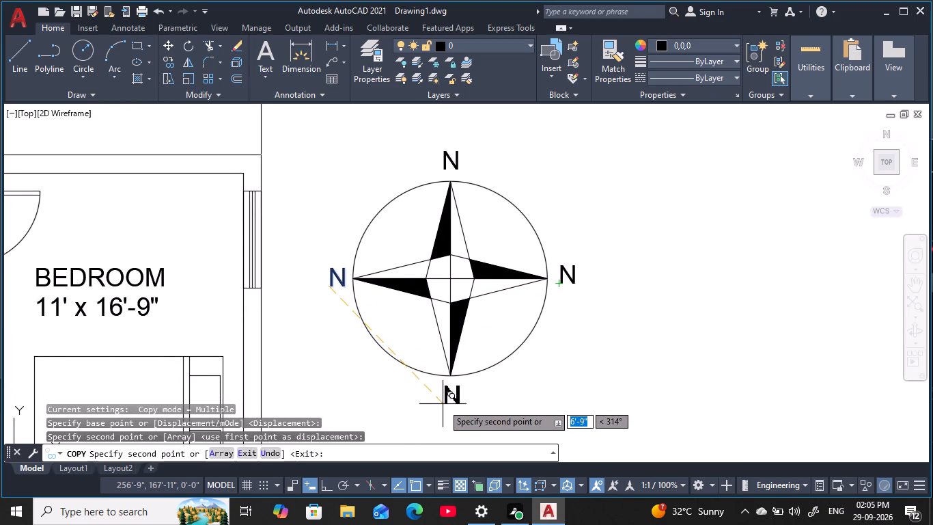
left_click(443, 404)
key("Escape")
key("Escape")
key("Escape")
key("Escape")
key("Escape")
key("Escape")
key("Escape")
key("Escape")
Change the text of the label at the star's west point to W.
double_click(337, 282)
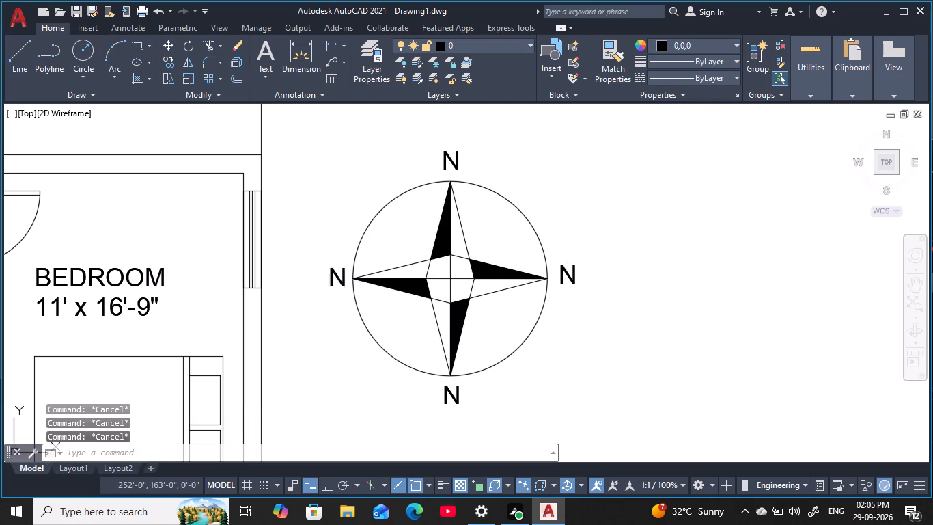
key("BackSpace")
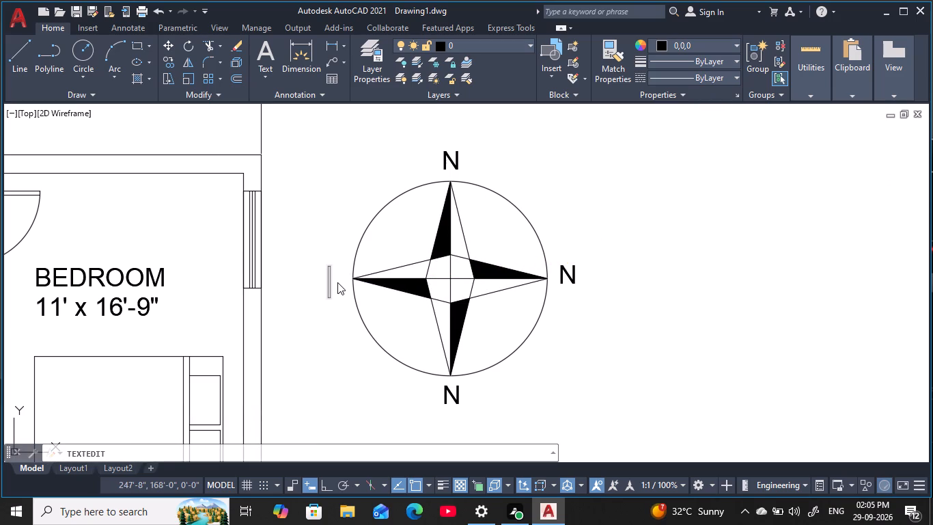
key("w")
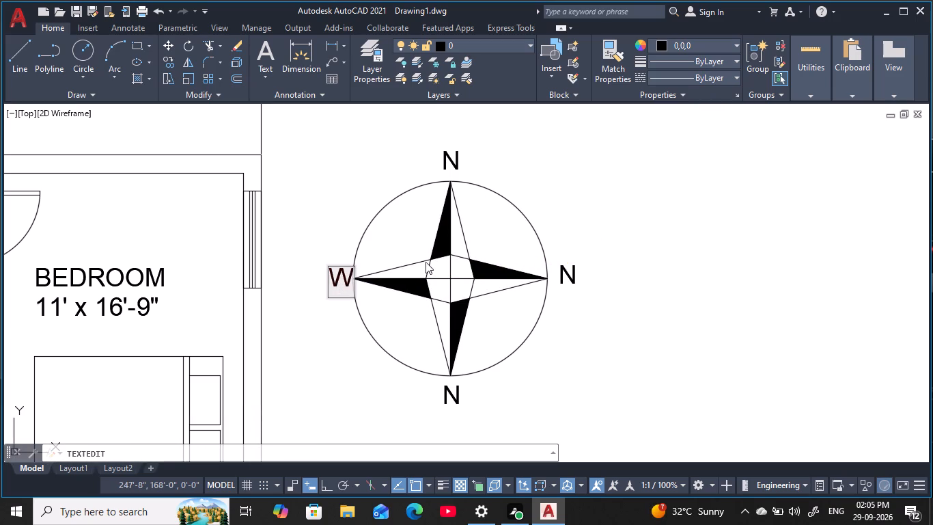
key("Return")
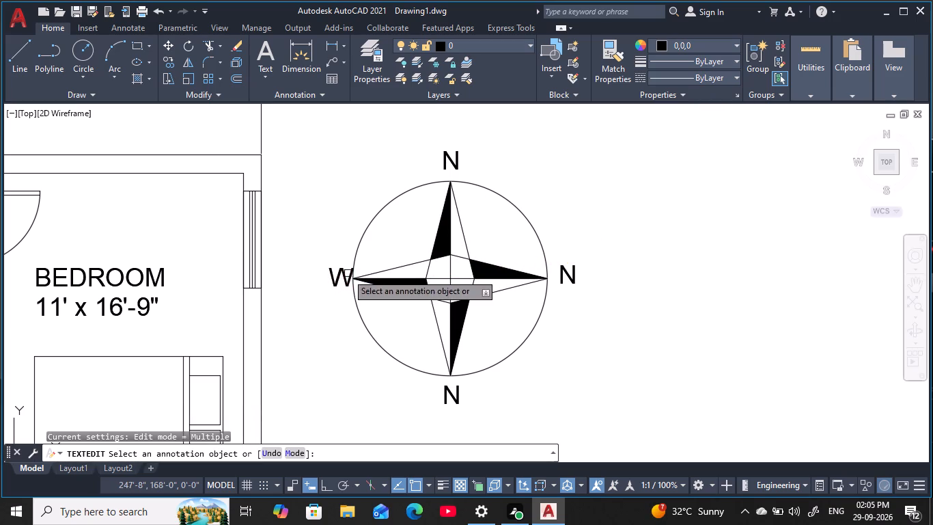
left_click(339, 279)
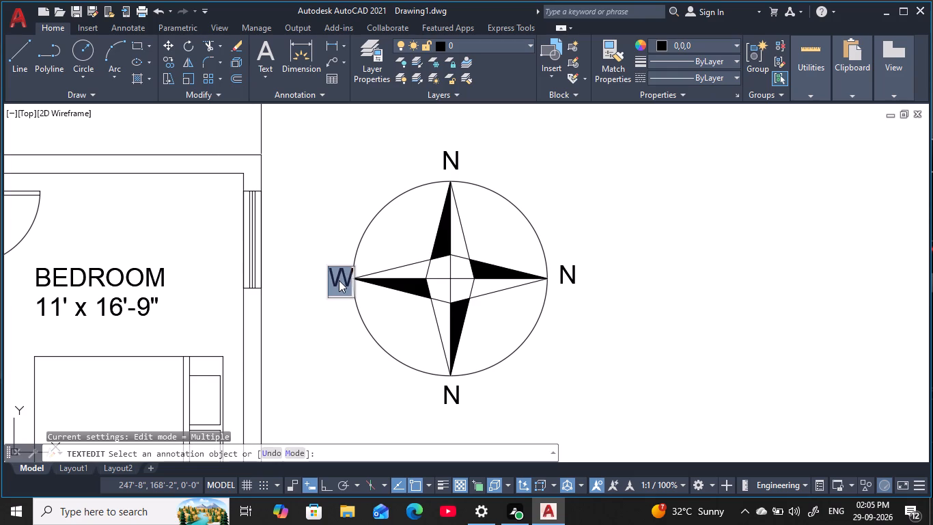
key("Escape")
left_click(339, 280)
key("Escape")
key("Escape")
key("Escape")
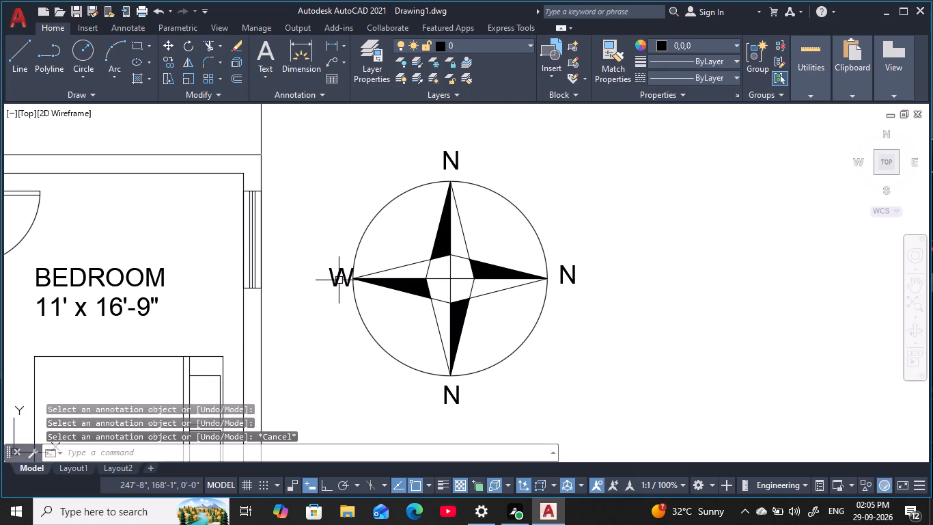
key("Escape")
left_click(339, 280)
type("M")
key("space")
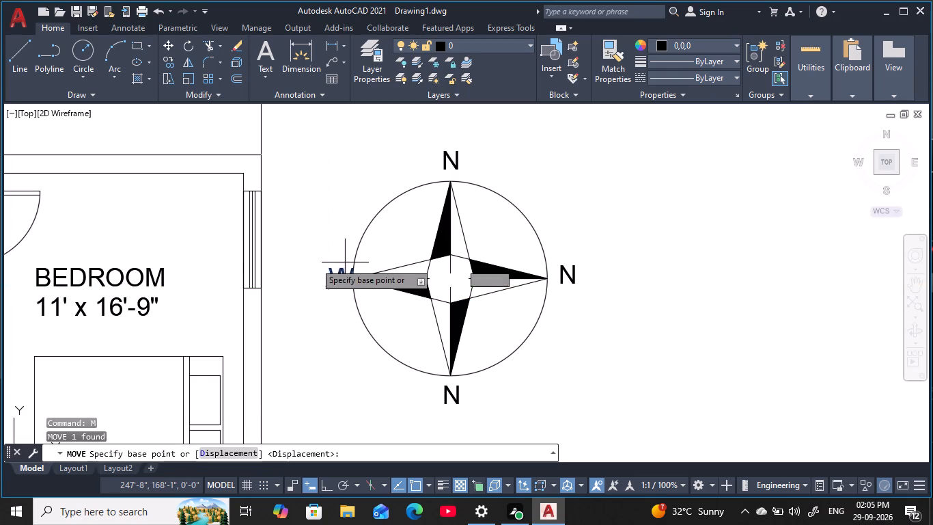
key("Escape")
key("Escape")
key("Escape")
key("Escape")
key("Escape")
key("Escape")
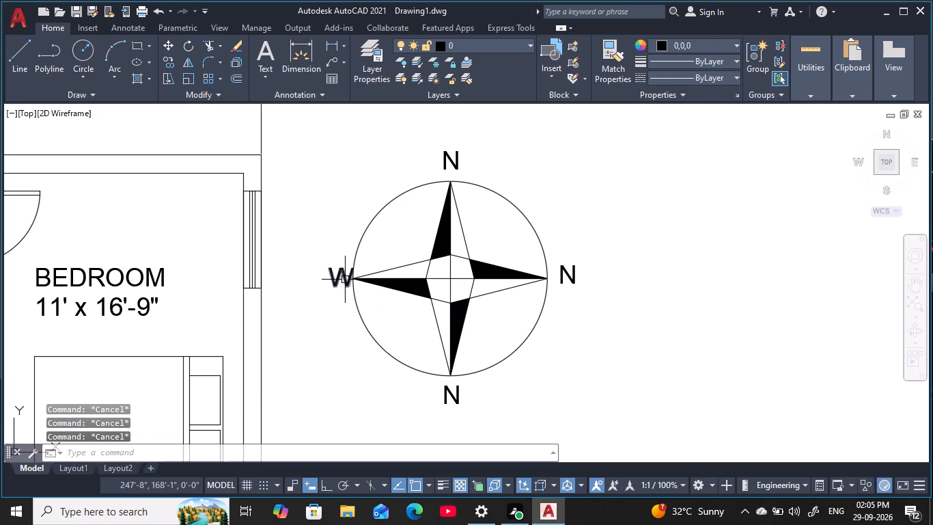
Move the W label slightly outward from the circle and a little downward so it clears the west point.
left_click(345, 280)
type("M")
key("space")
left_click(346, 278)
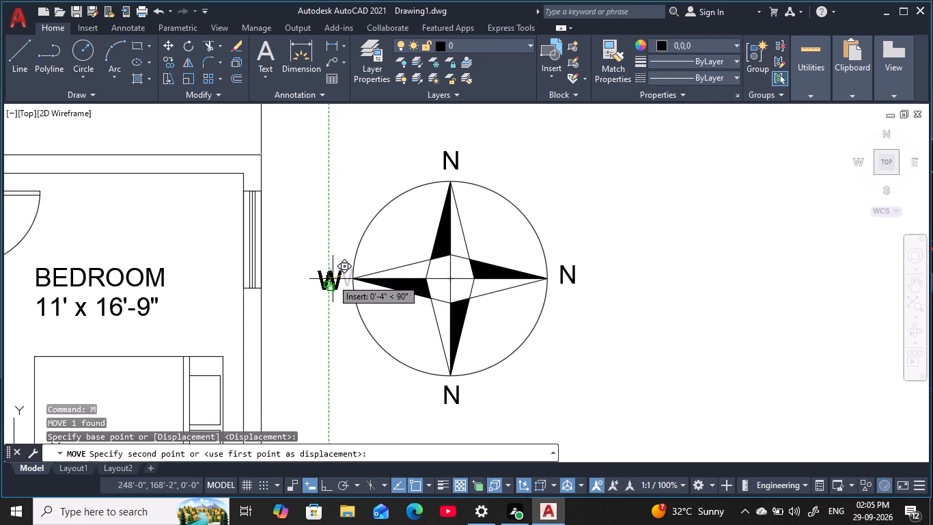
left_click(334, 280)
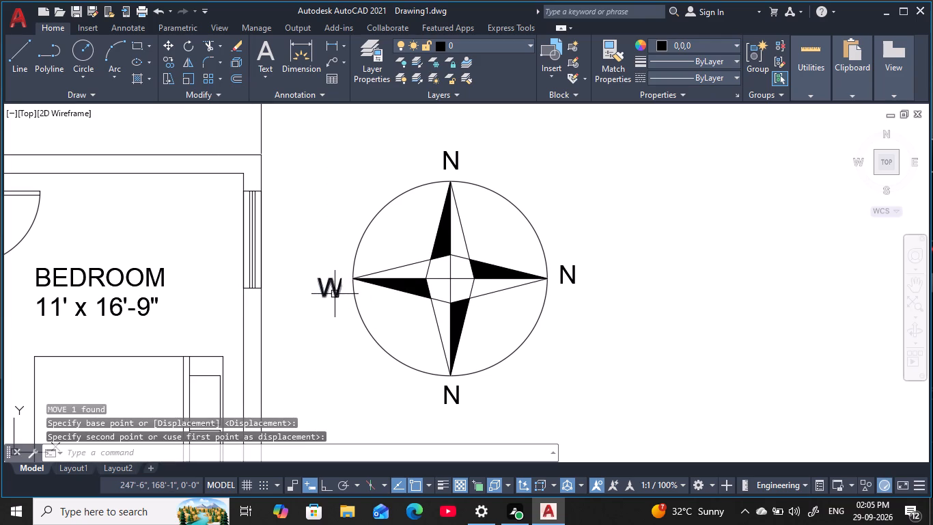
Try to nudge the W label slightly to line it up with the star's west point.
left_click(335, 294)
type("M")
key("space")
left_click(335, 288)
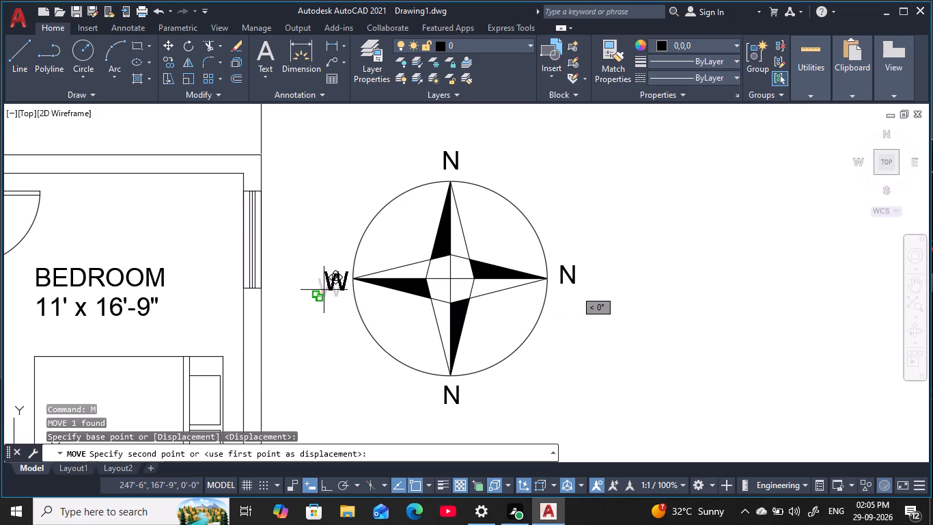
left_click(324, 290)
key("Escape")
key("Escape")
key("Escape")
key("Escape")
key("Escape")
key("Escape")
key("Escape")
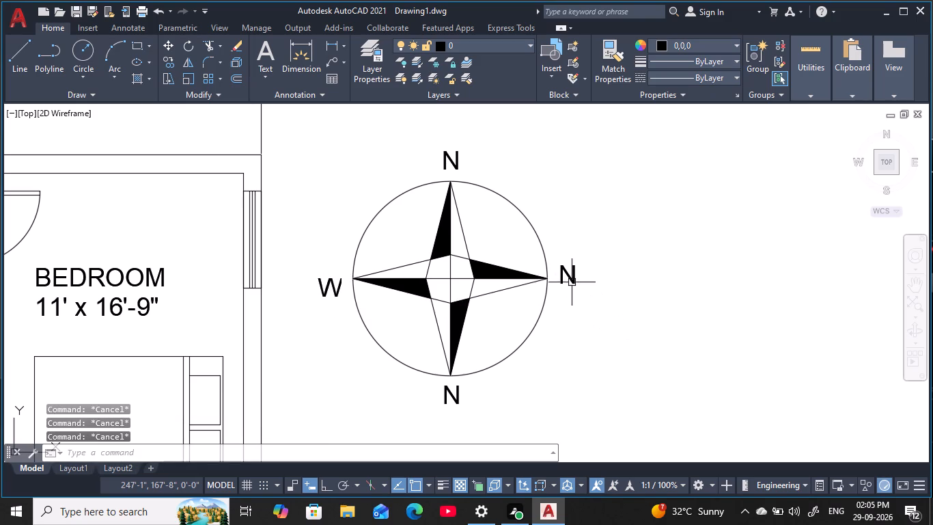
Change the text of the label at the star's east point to E.
left_click(569, 281)
key("BackSpace")
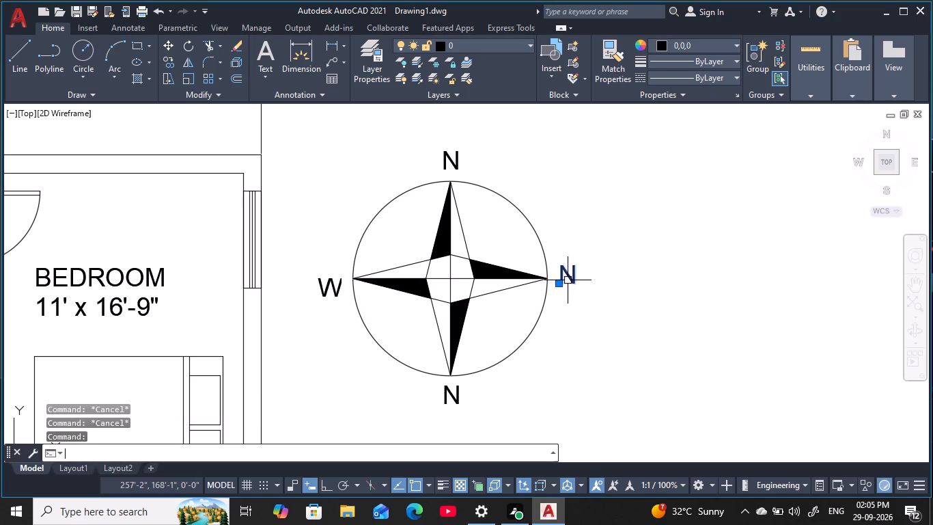
double_click(568, 280)
key("BackSpace")
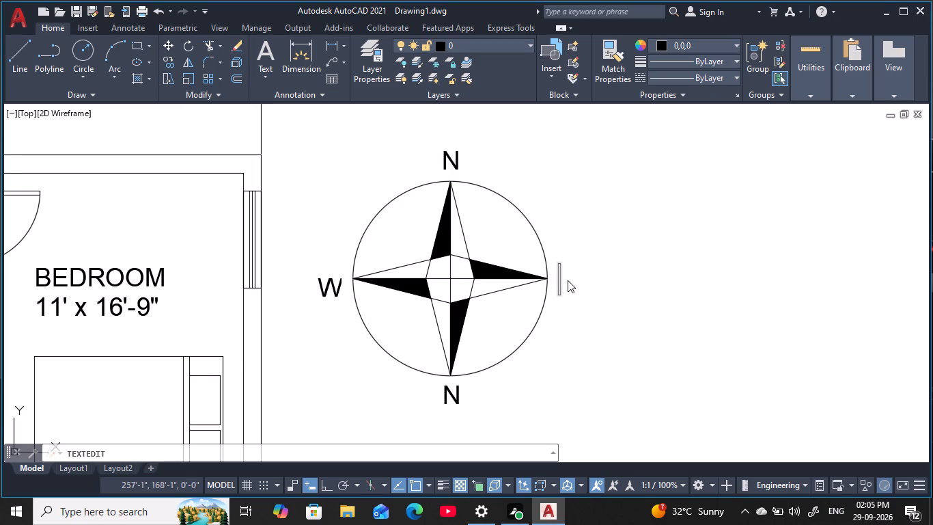
key("e")
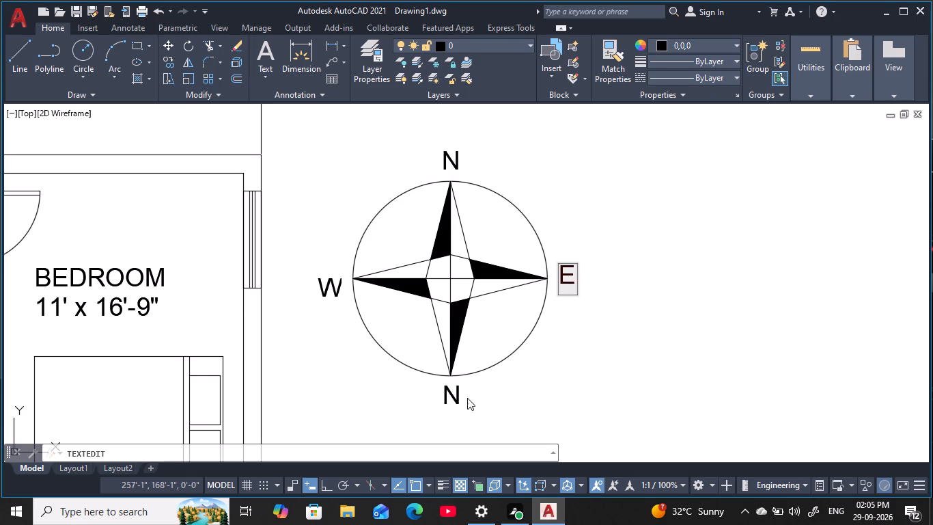
Change the text of the label below the star's south point to S.
double_click(458, 398)
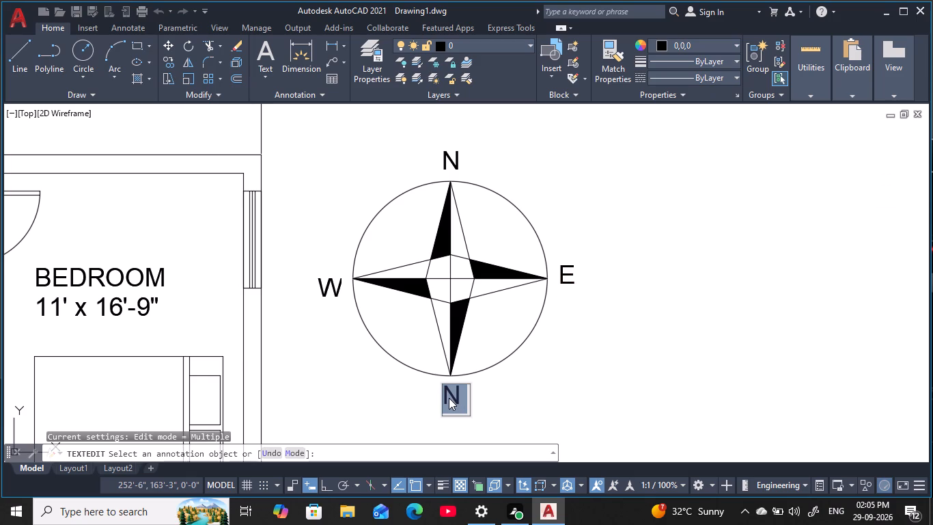
key("BackSpace")
key("s")
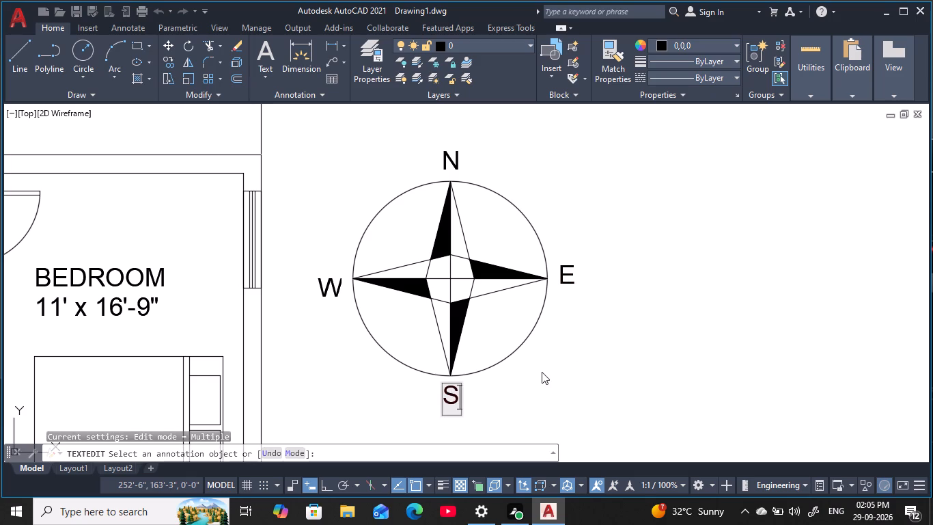
key("Return")
key("Escape")
key("Escape")
scroll(573, 340, "down", 1)
key("Escape")
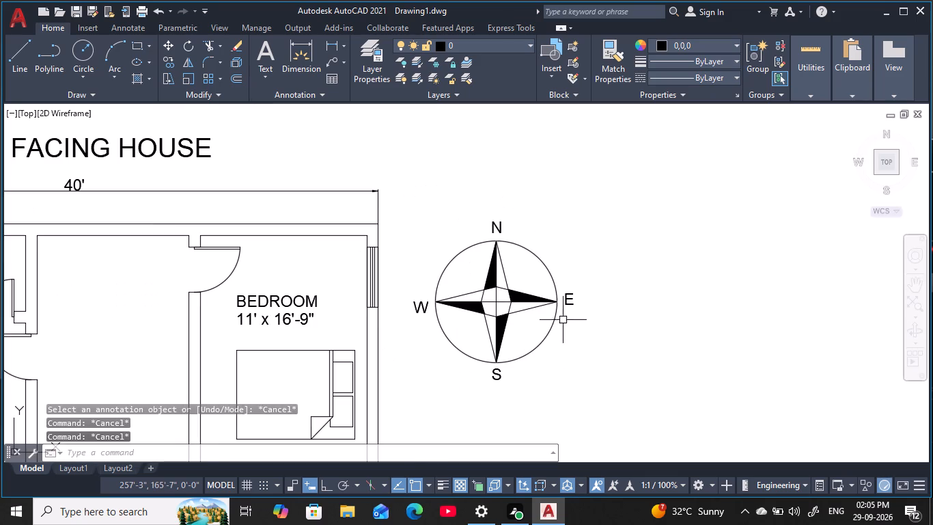
key("Escape")
Move the boxed door, window and ventilator sizes note up beside the 11' x 11' bedroom, just below the compass.
scroll(556, 345, "down", 2)
middle_click_drag(566, 351, 579, 284)
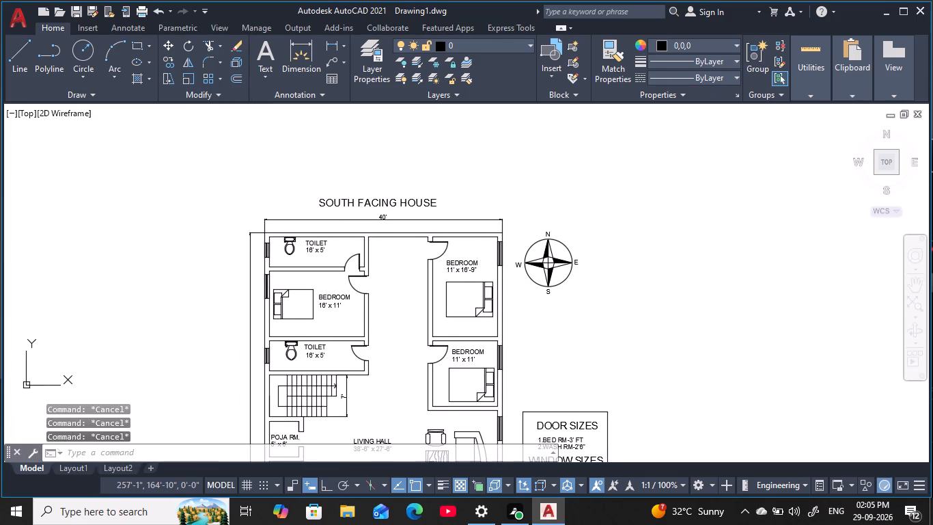
scroll(559, 260, "up", 1)
middle_click_drag(594, 339, 612, 253)
scroll(611, 267, "down", 1)
middle_click_drag(607, 273, 621, 257)
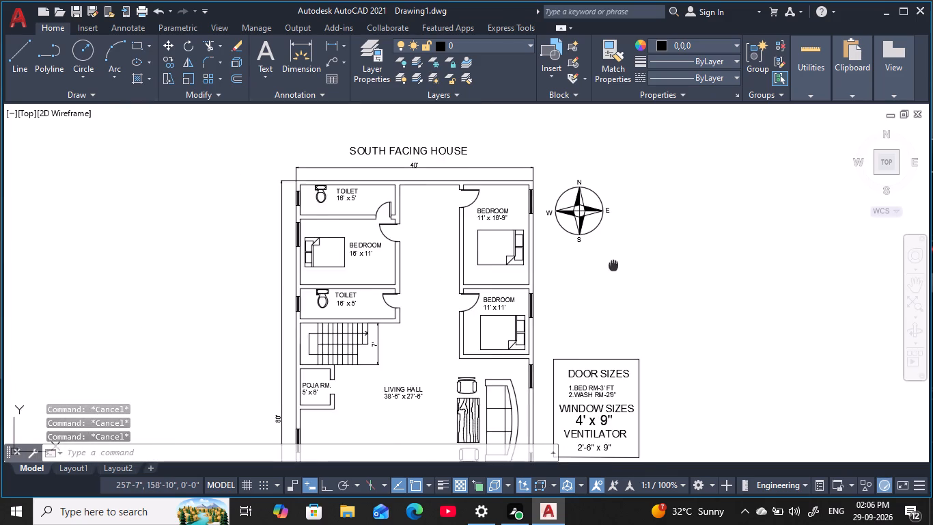
middle_click_drag(621, 257, 647, 219)
left_click(656, 336)
key("Escape")
key("Escape")
key("Escape")
left_click_drag(738, 451, 736, 449)
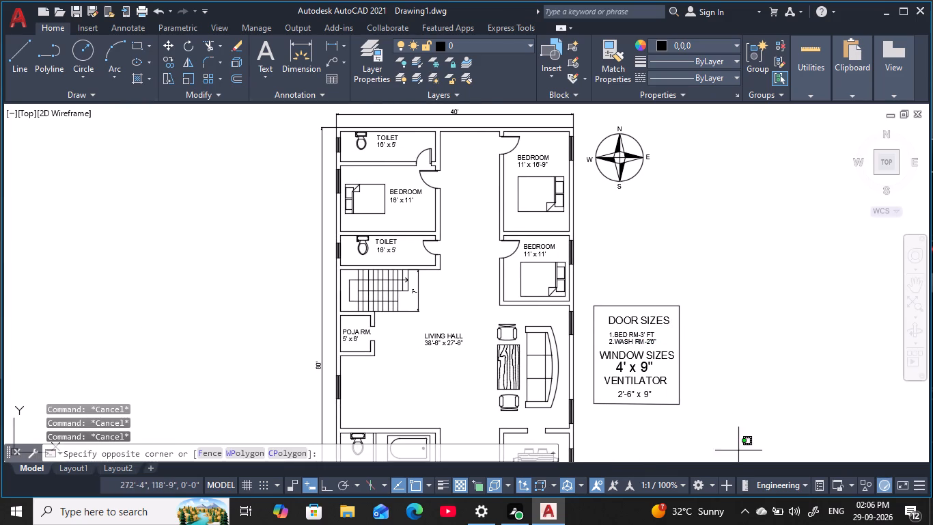
left_click_drag(736, 449, 720, 437)
left_click(582, 280)
type("M")
key("space")
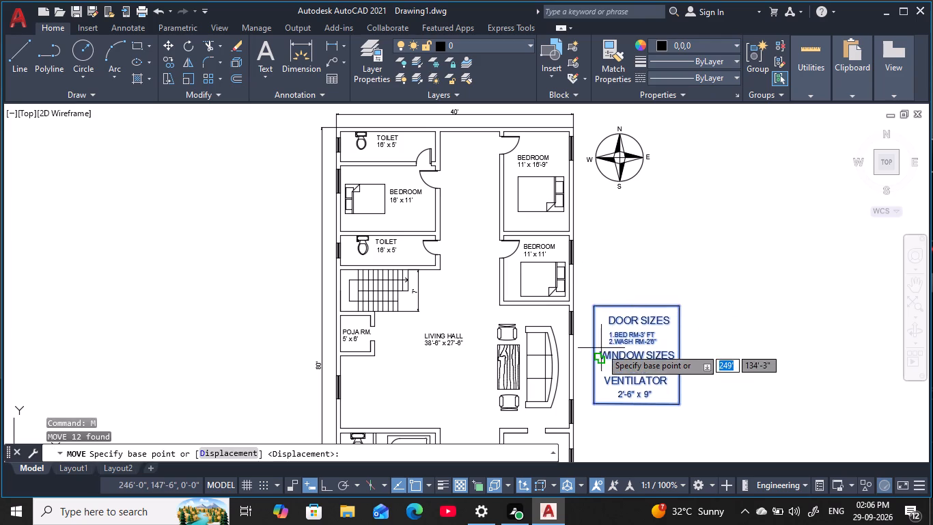
left_click(634, 357)
left_click(609, 270)
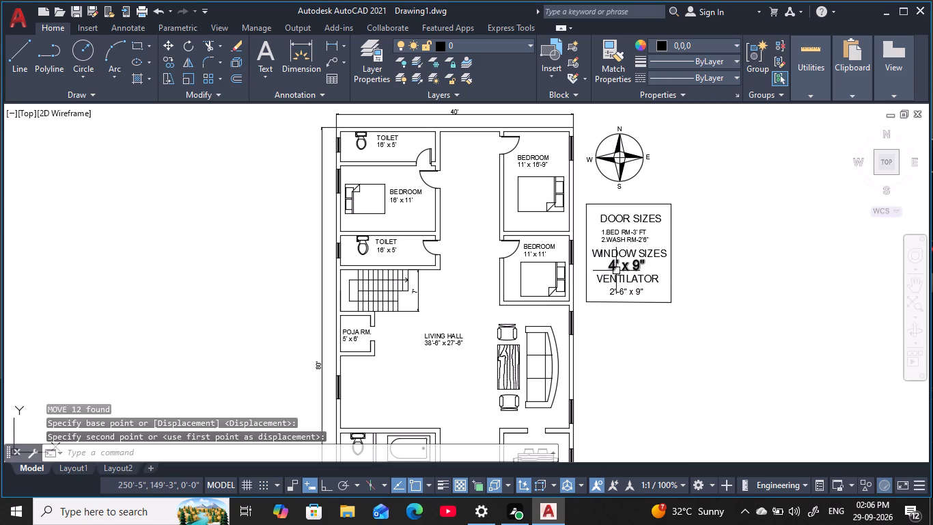
Examine the overall plan layout with the compass and the sizes box placed beside it.
scroll(692, 245, "down", 2)
key("Escape")
middle_click(692, 245)
key("Escape")
key("Escape")
scroll(691, 218, "up", 1)
key("Escape")
key("Escape")
middle_click_drag(708, 264, 710, 264)
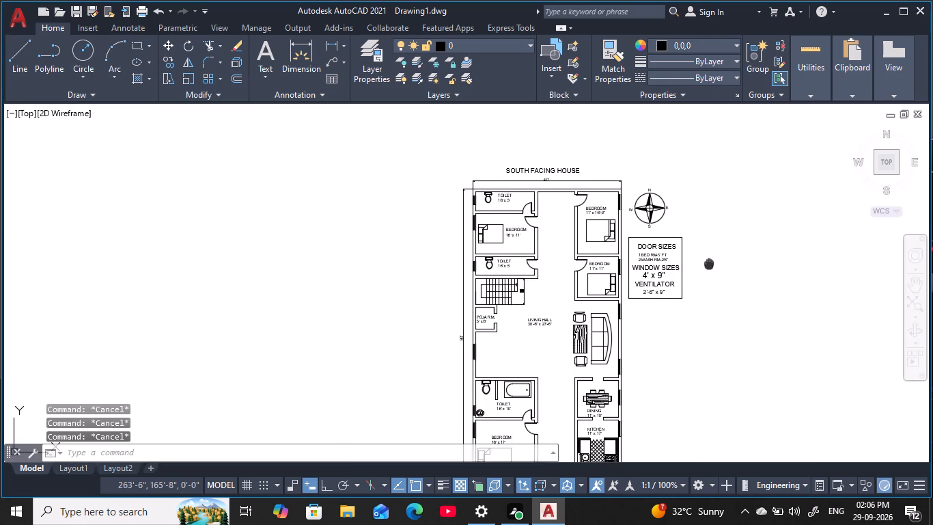
middle_click_drag(710, 264, 721, 203)
key("Escape")
key("Escape")
key("Escape")
scroll(667, 179, "up", 3)
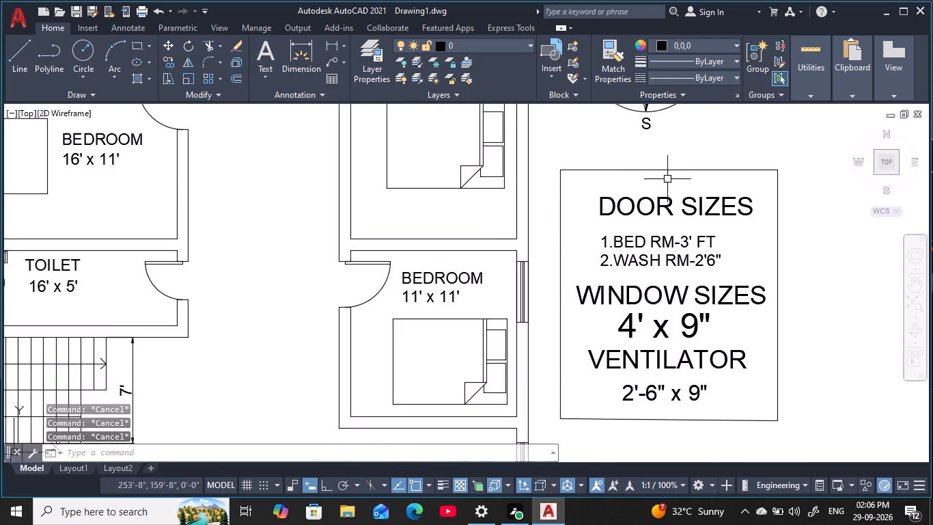
scroll(667, 183, "down", 3)
key("Escape")
key("Escape")
middle_click_drag(667, 308, 668, 297)
key("Escape")
key("Escape")
key("Escape")
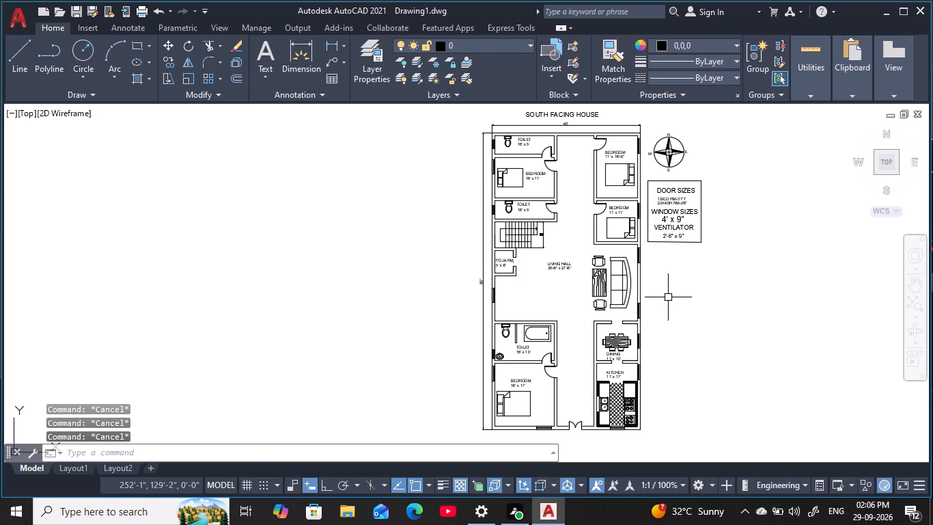
key("Escape")
key("Escape")
middle_click_drag(671, 305, 674, 315)
middle_click_drag(686, 319, 688, 299)
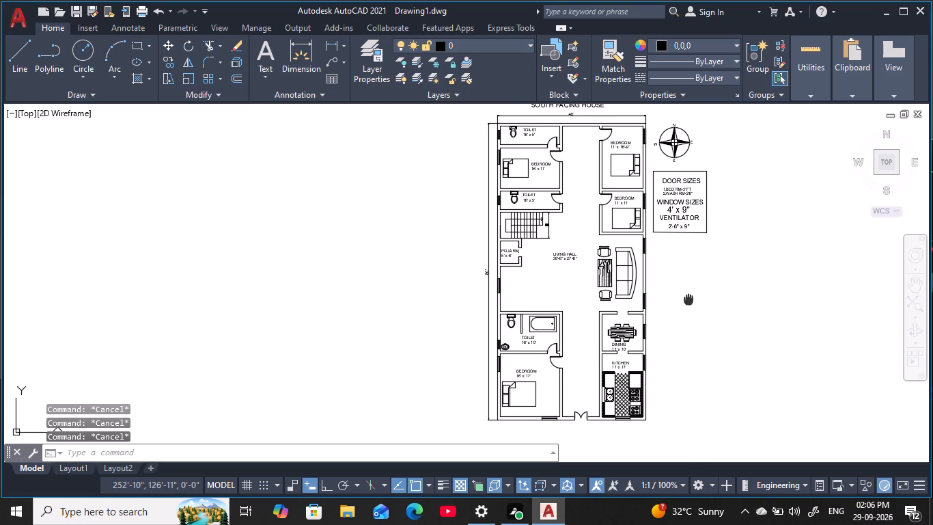
middle_click_drag(688, 299, 691, 304)
key("Escape")
key("Escape")
key("Escape")
key("Escape")
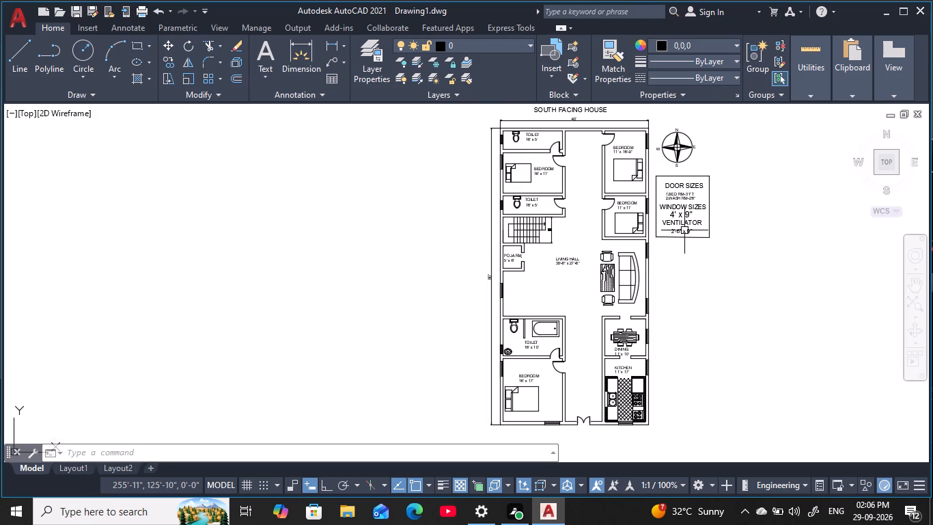
Delete the bottom border line of the sizes box.
scroll(682, 191, "up", 2)
scroll(718, 297, "up", 1)
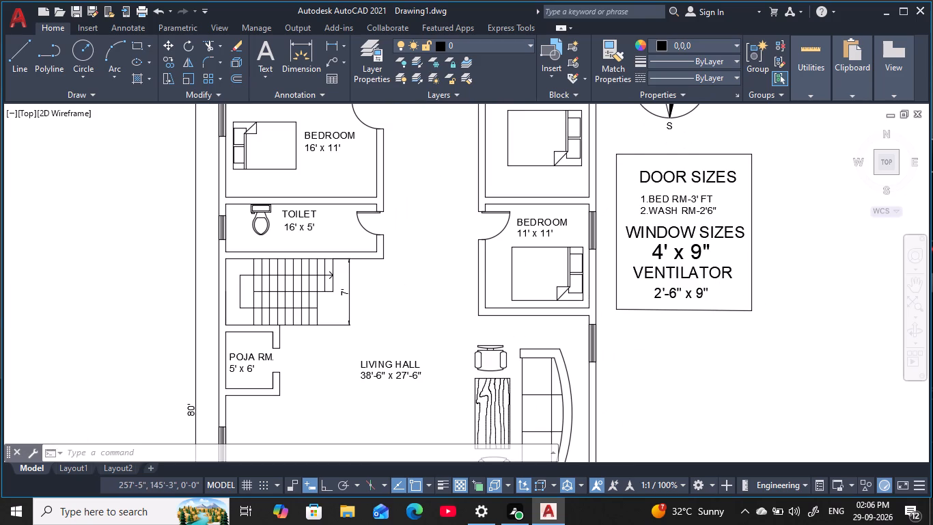
middle_click_drag(719, 302, 725, 296)
left_click(712, 312)
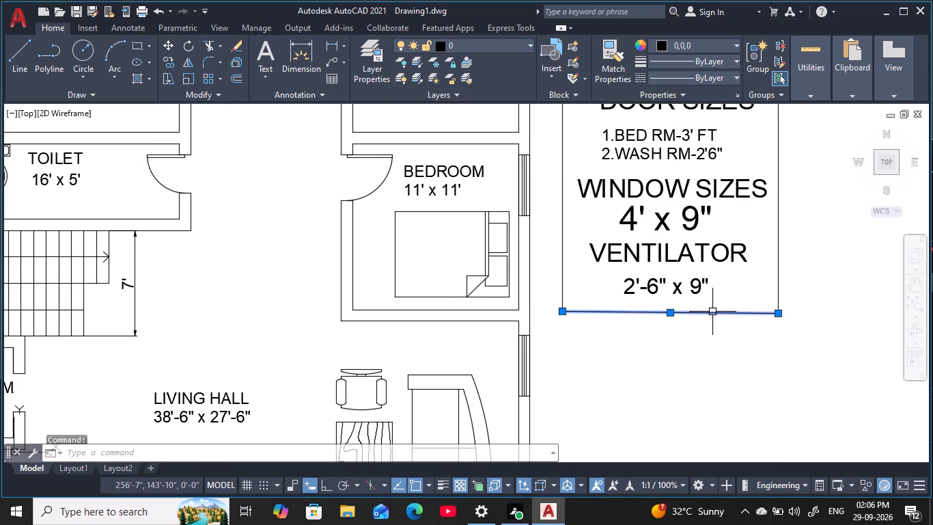
key("BackSpace")
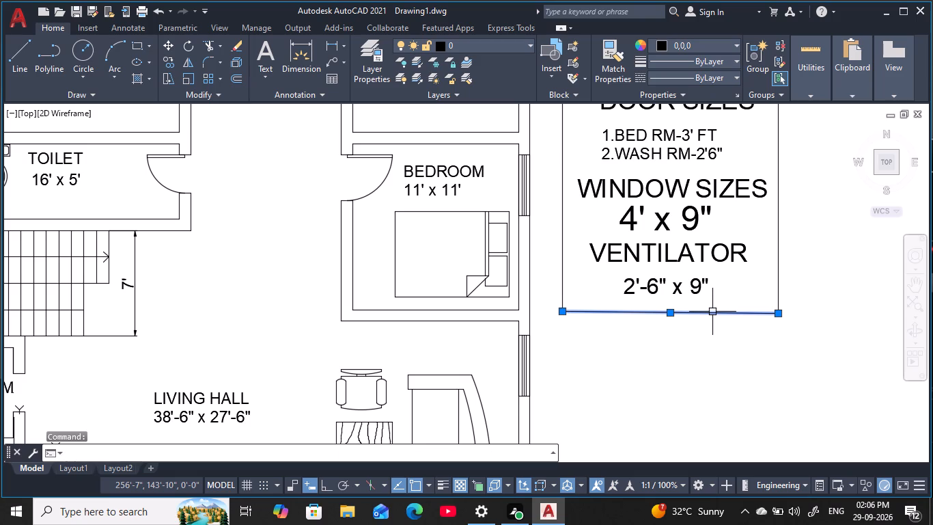
key("Delete")
left_click(698, 316)
key("Delete")
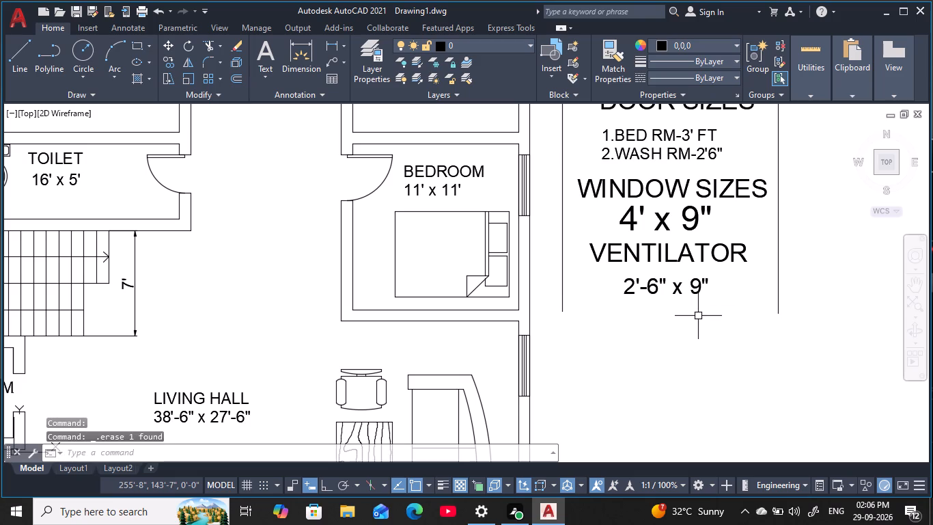
middle_click_drag(690, 320, 690, 326)
key("Escape")
key("Escape")
key("Escape")
key("Escape")
key("Escape")
key("Escape")
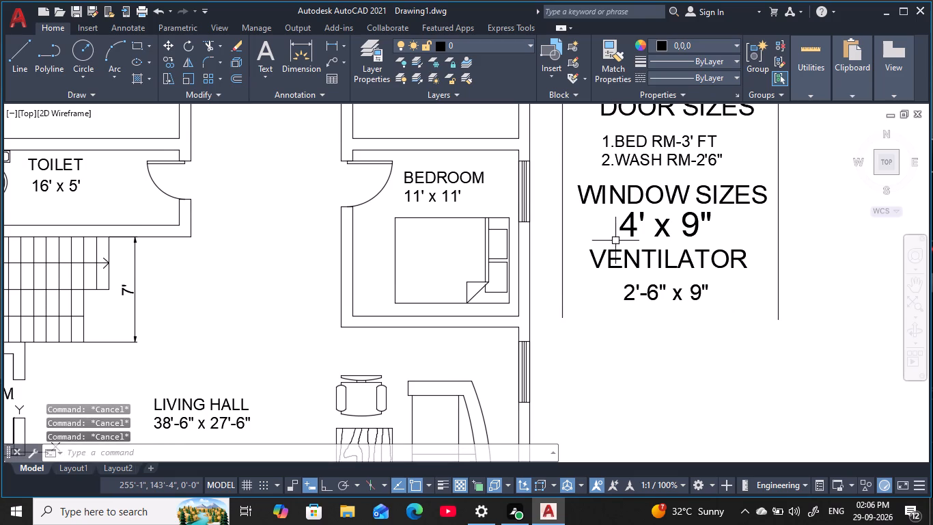
Copy the VENTILATOR heading about 4'-2" straight down, below the 2'-6" x 9" text.
left_click(639, 264)
type("CO")
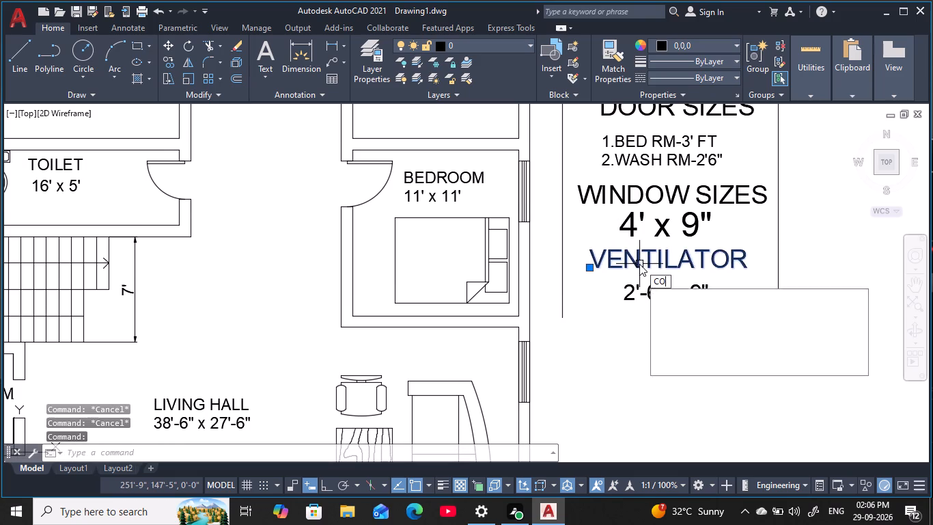
key("space")
left_click(658, 257)
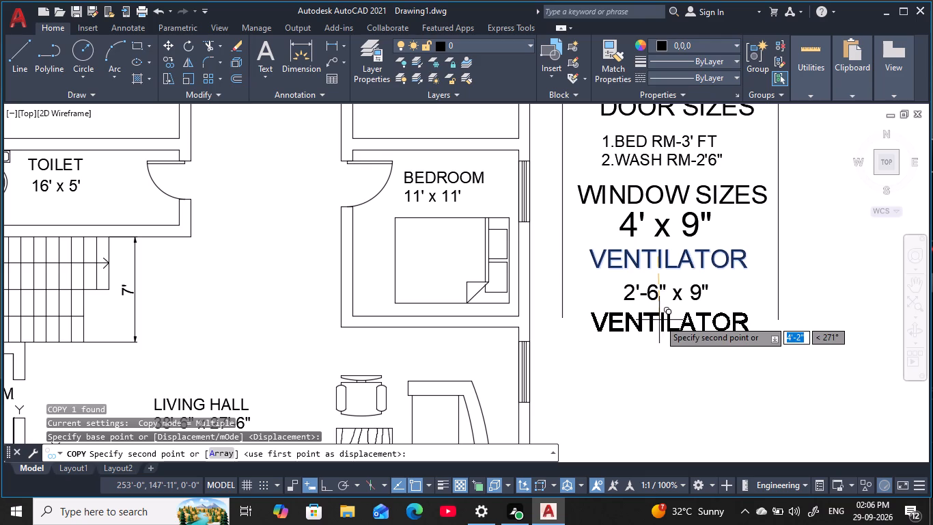
left_click(659, 320)
key("Escape")
key("Escape")
key("Escape")
key("Escape")
key("Escape")
Change the text of the copied heading below the 2'-6" x 9" line to TOTAL AREA.
triple_click(682, 324)
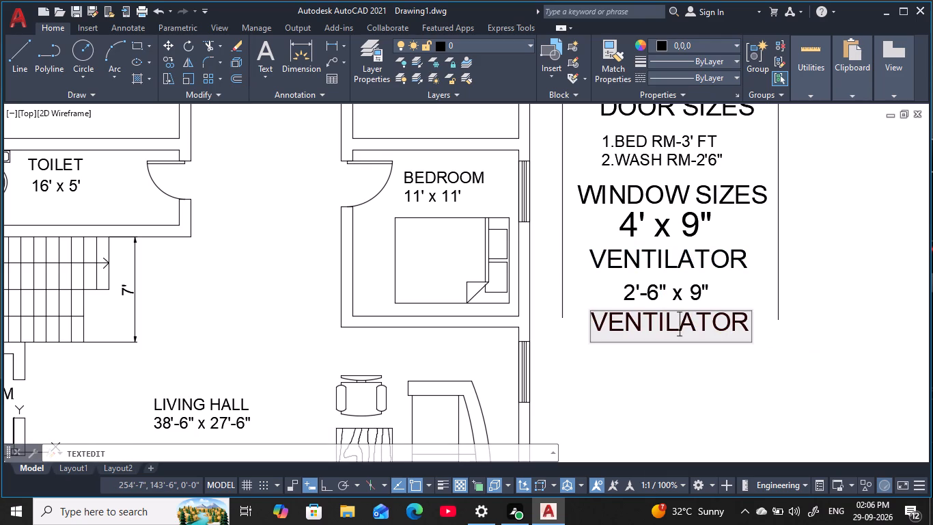
key("Right")
key("Right")
key("Right")
key("Right")
key("Right")
key("Right")
key("Right")
key("Right")
key("Right")
key("BackSpace")
key("BackSpace")
key("BackSpace")
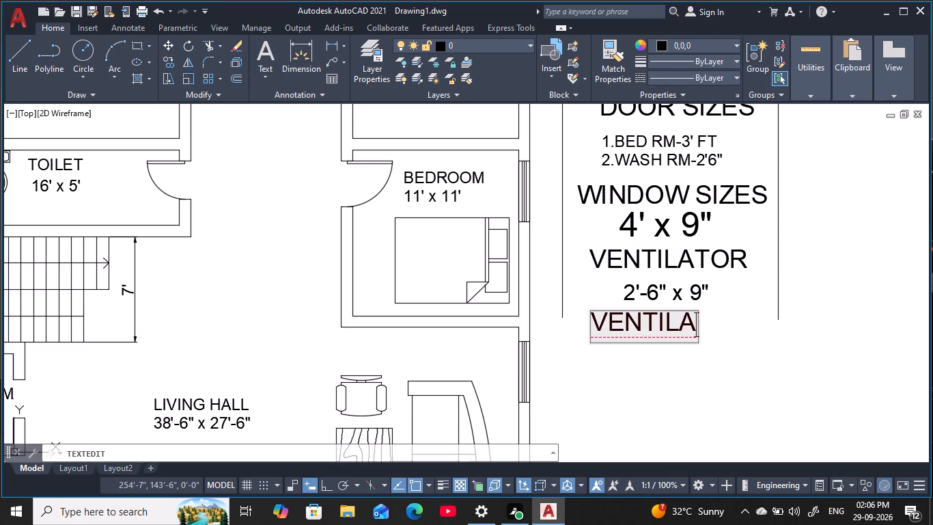
key("BackSpace")
key("BackSpace")
key("BackSpace")
key("BackSpace")
key("BackSpace")
key("BackSpace")
key("BackSpace")
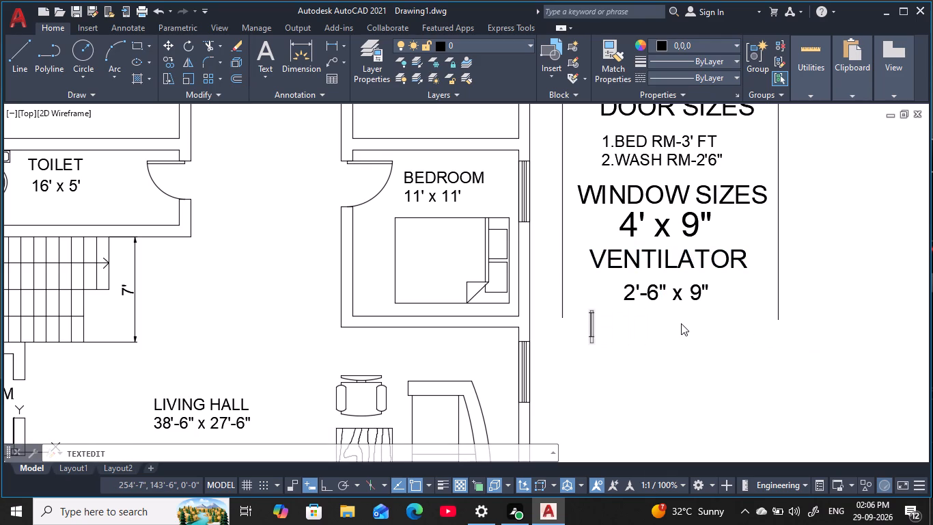
type("TOTAL")
key("space")
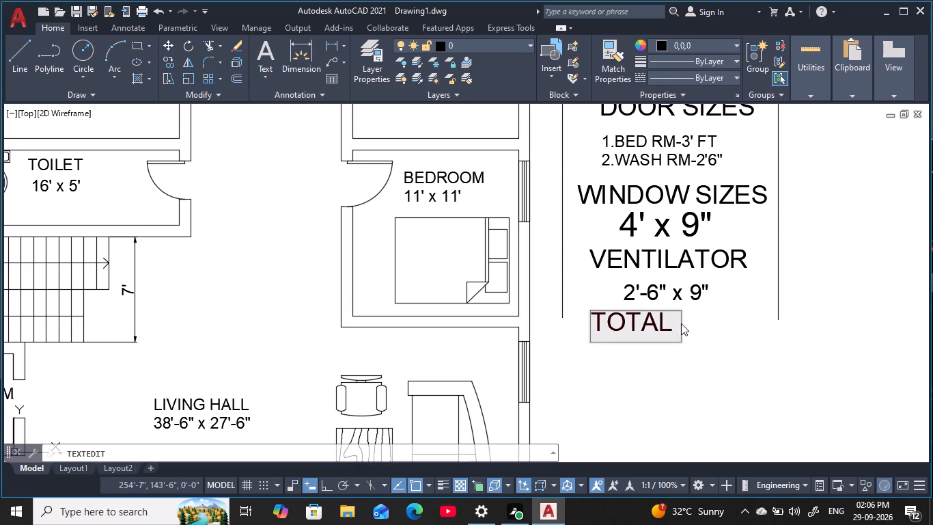
type("AREA")
key("space")
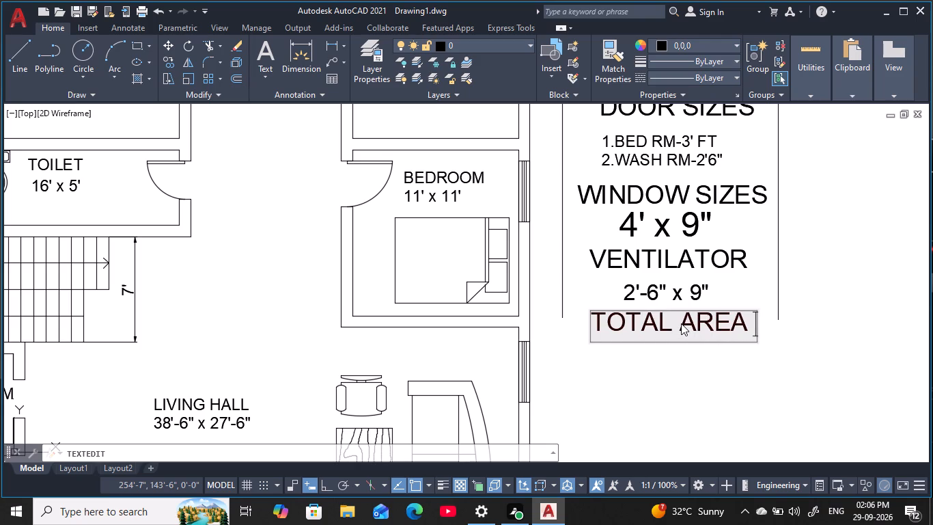
key("Return")
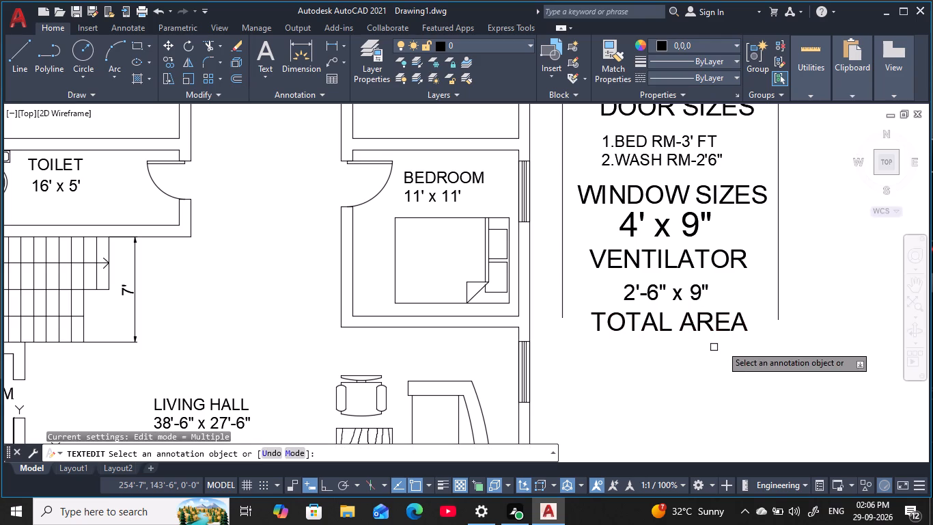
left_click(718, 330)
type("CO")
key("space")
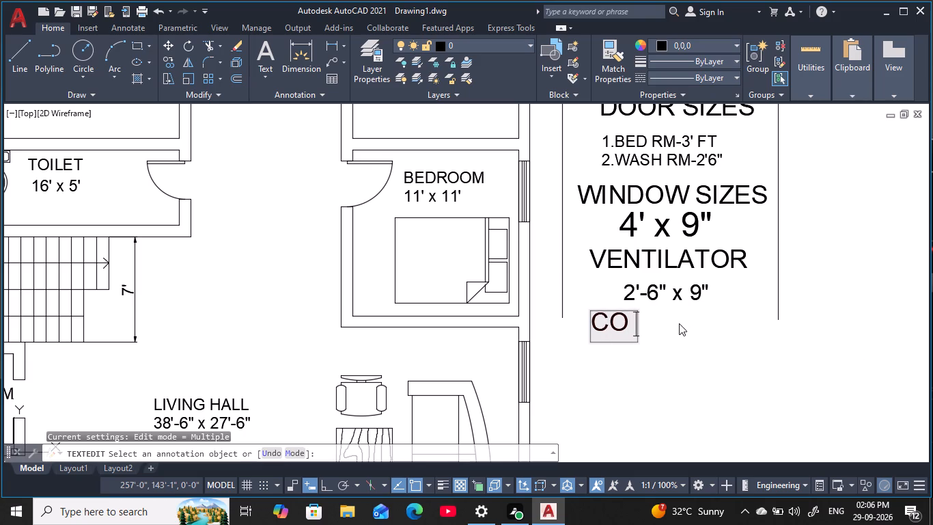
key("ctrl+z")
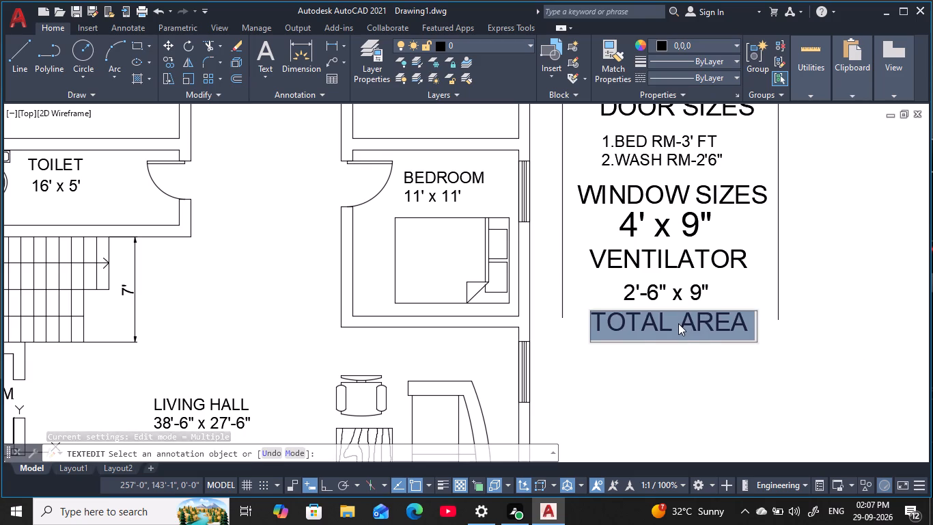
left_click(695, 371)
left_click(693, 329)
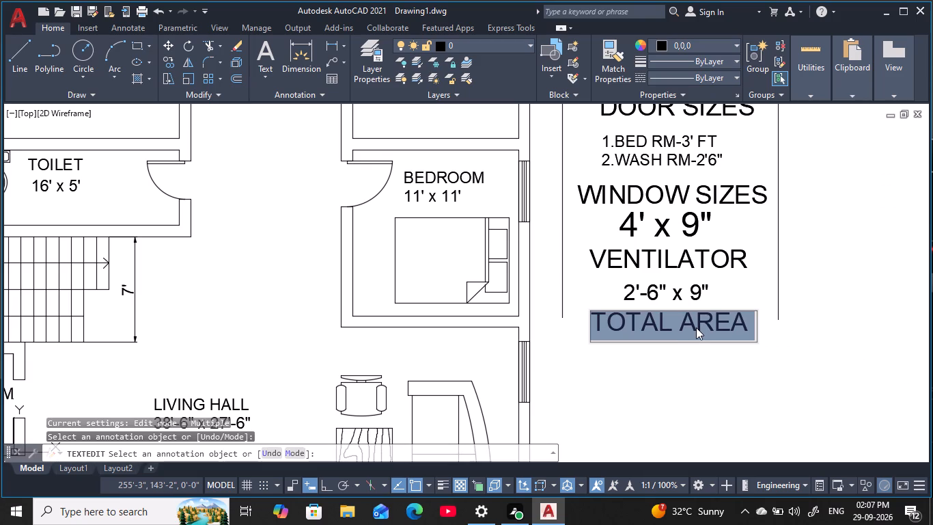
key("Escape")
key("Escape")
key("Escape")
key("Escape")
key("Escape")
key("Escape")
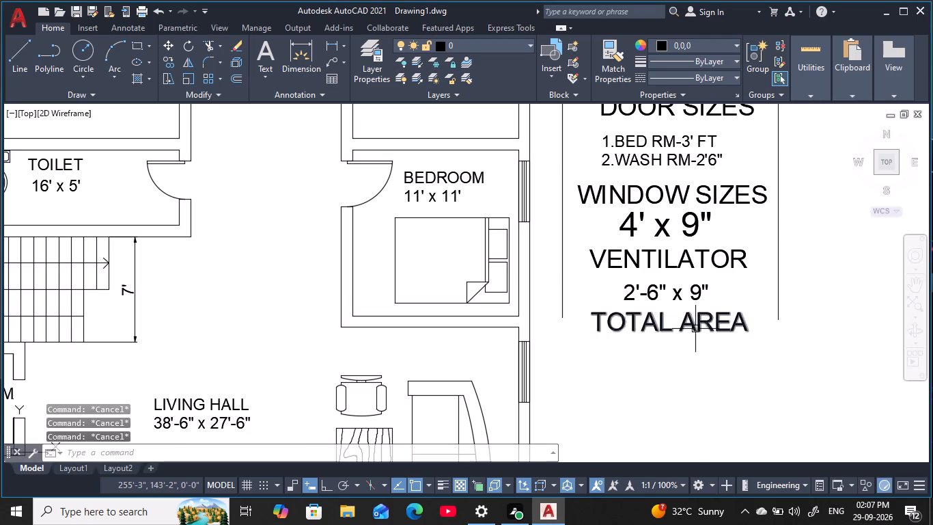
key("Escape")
Copy the TOTAL AREA heading to directly below itself for the next line of the note.
left_click(698, 327)
type("CO")
key("space")
left_click(698, 327)
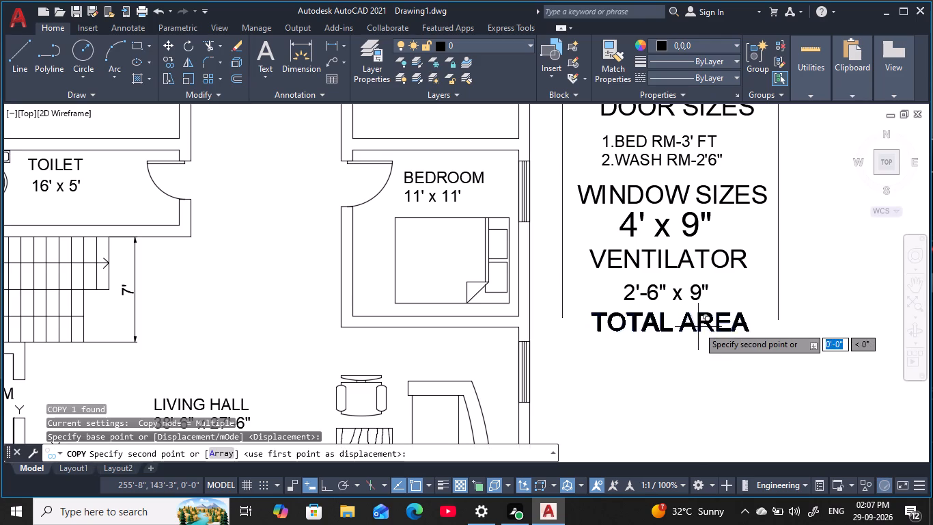
left_click(702, 362)
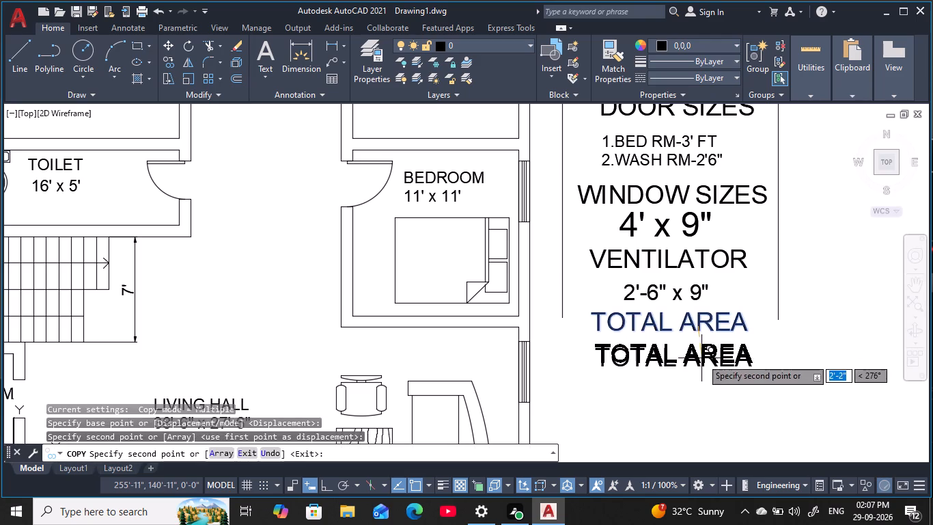
Change the text of the lower TOTAL AREA copy to 3200 SQFT.
key("Escape")
key("Escape")
key("Escape")
key("Escape")
key("Escape")
key("Escape")
double_click(697, 363)
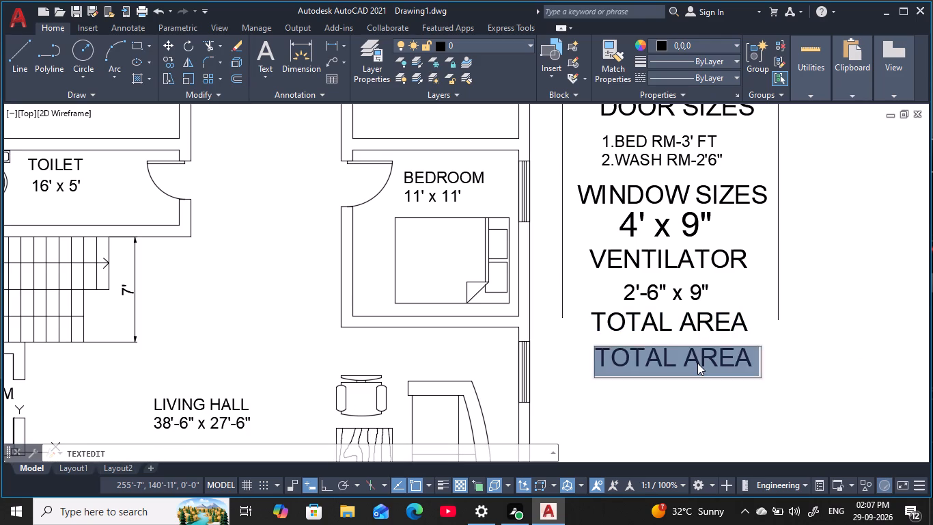
key("BackSpace")
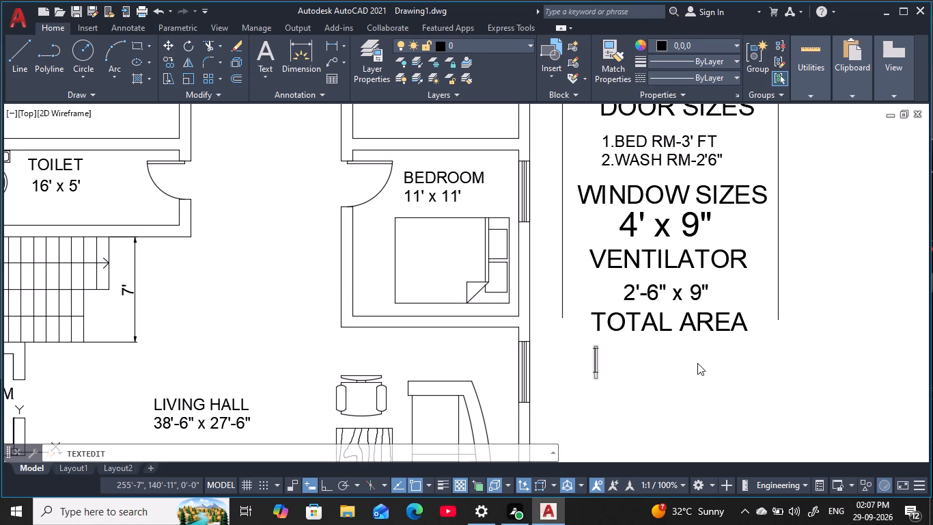
type("3200")
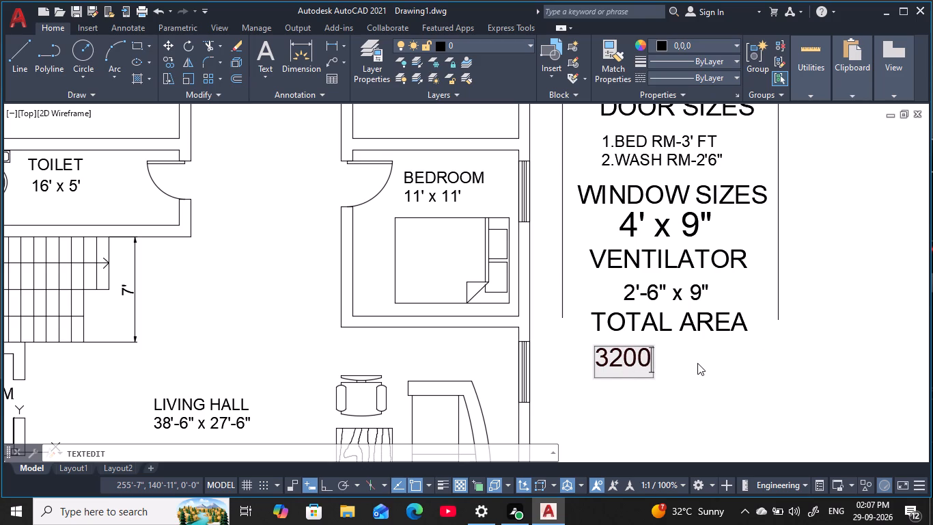
key("space")
type("SQFT")
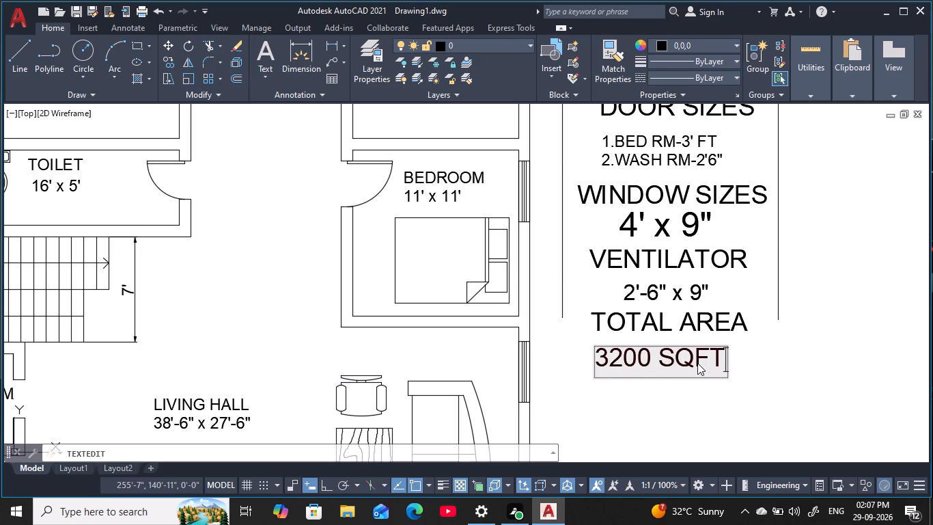
key("Return")
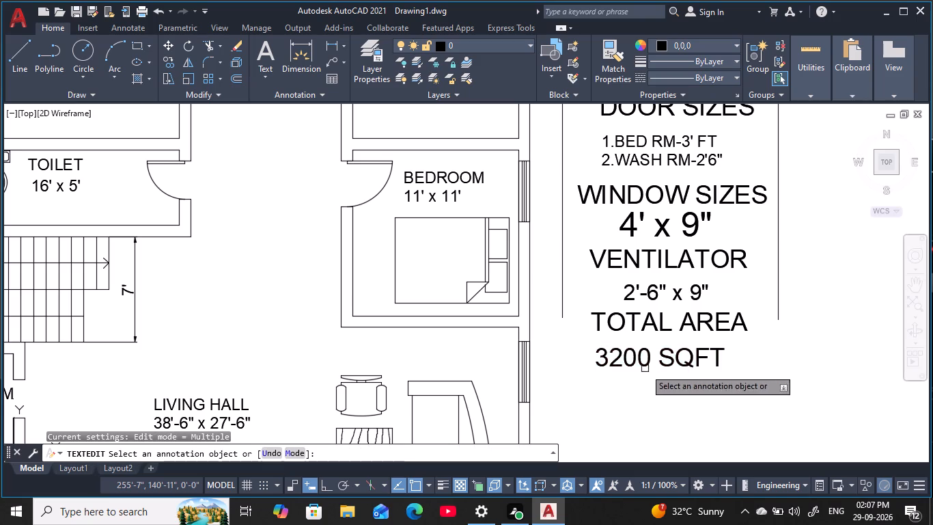
left_click(670, 364)
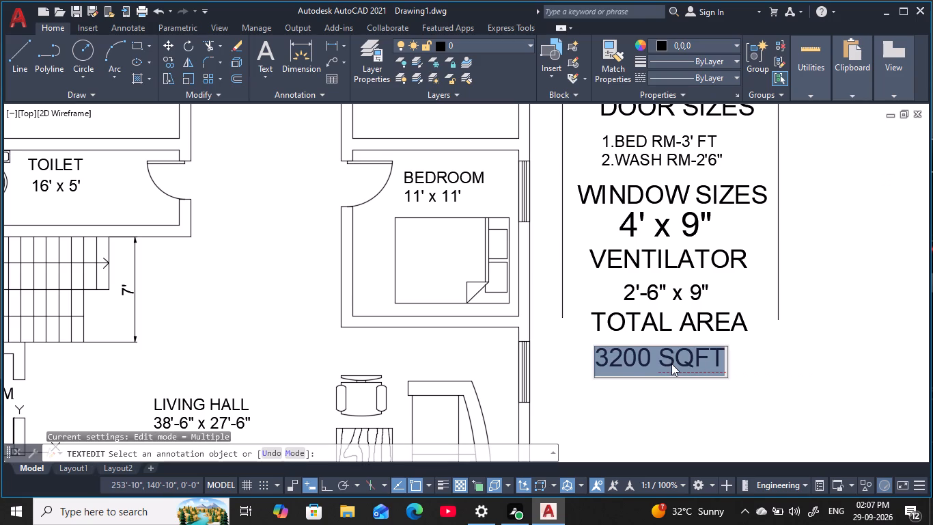
key("Escape")
key("Escape")
key("Escape")
key("Escape")
key("Escape")
key("Escape")
Move the 3200 SQFT text slightly up and to the right so it sits centred just beneath the TOTAL AREA heading.
left_click(671, 364)
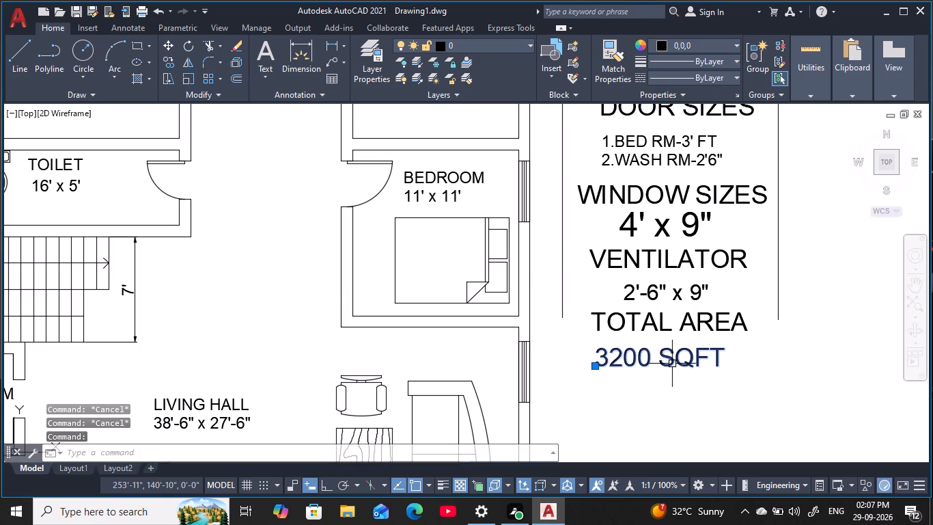
type("M")
key("space")
left_click(673, 364)
left_click(682, 355)
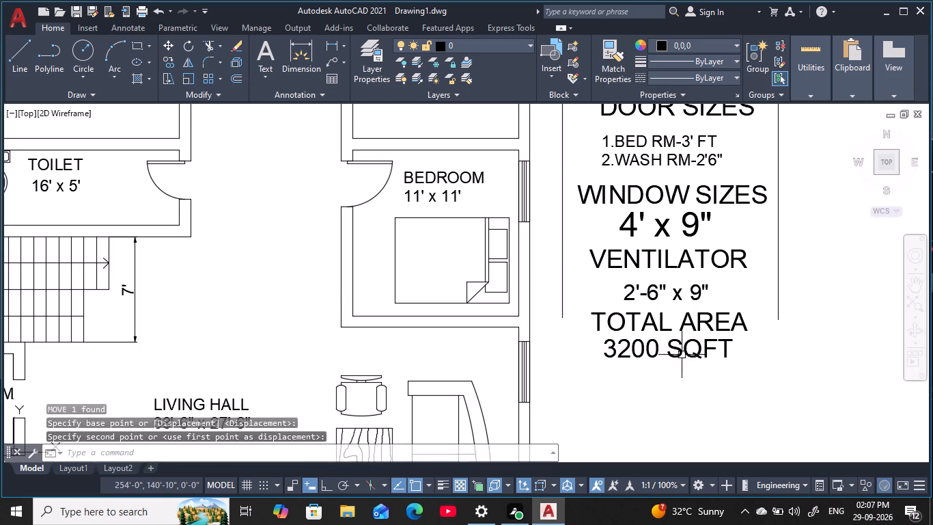
key("Escape")
key("Escape")
key("Escape")
key("Escape")
key("Escape")
key("Escape")
key("Escape")
key("Escape")
key("Escape")
key("Escape")
key("Escape")
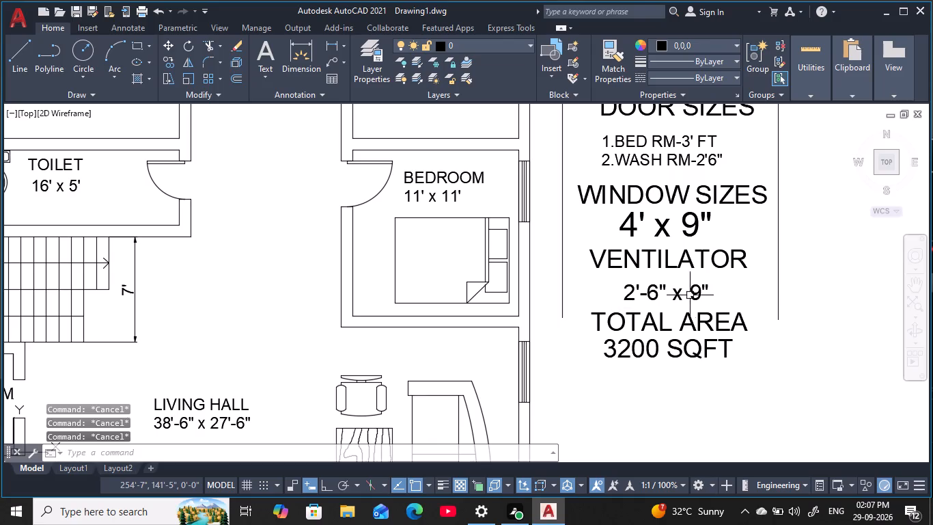
key("Escape")
key("Escape")
key("Escape")
key("Escape")
Close the sizes box below 3200 SQFT with orthogonal lines, extending both side borders down about 4' and joining them with a 14'-4" bottom line.
type("L")
key("space")
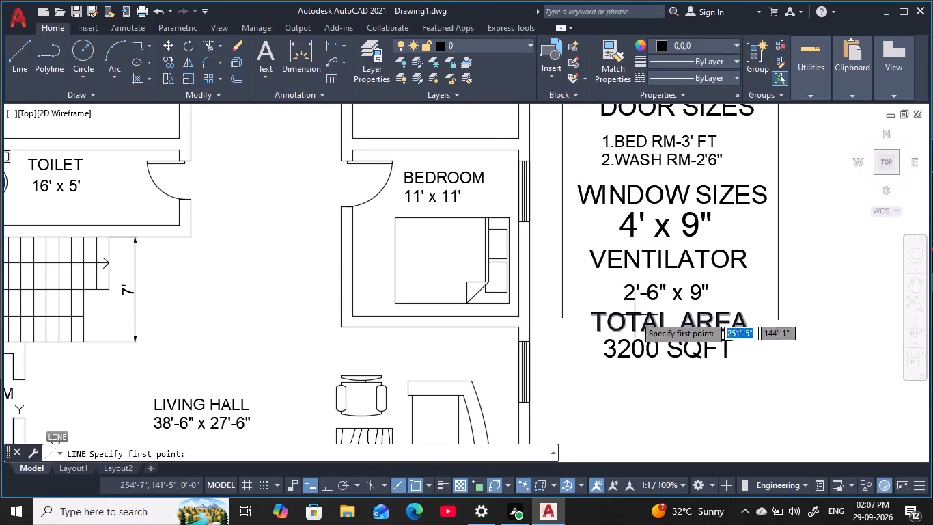
left_click(562, 319)
key("F8")
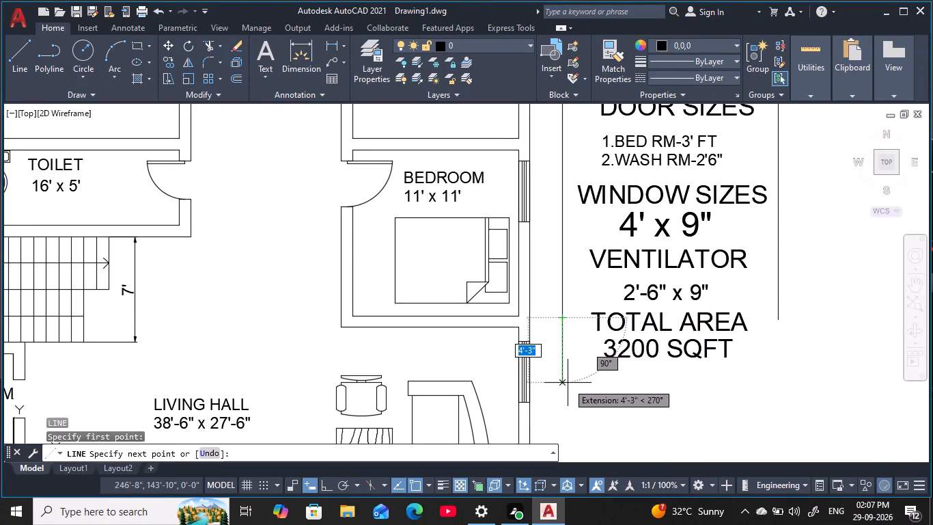
left_click(574, 379)
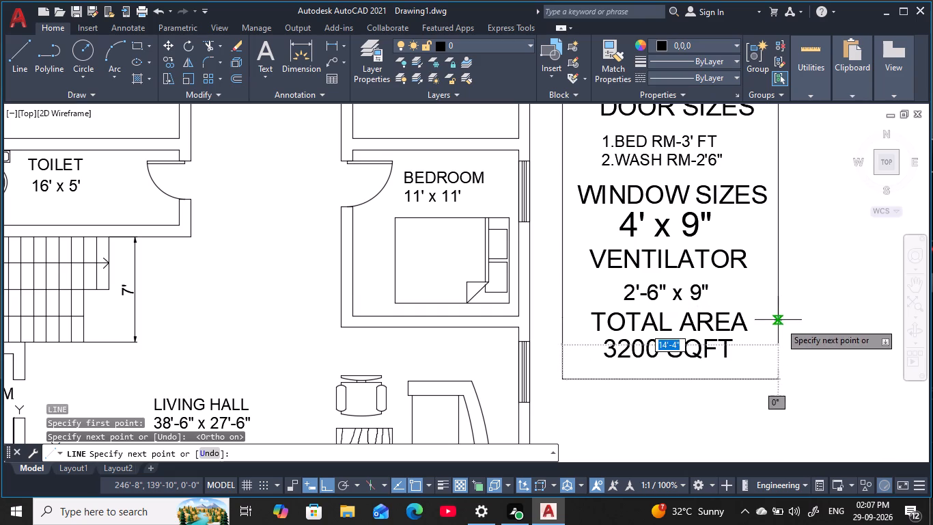
left_click(779, 382)
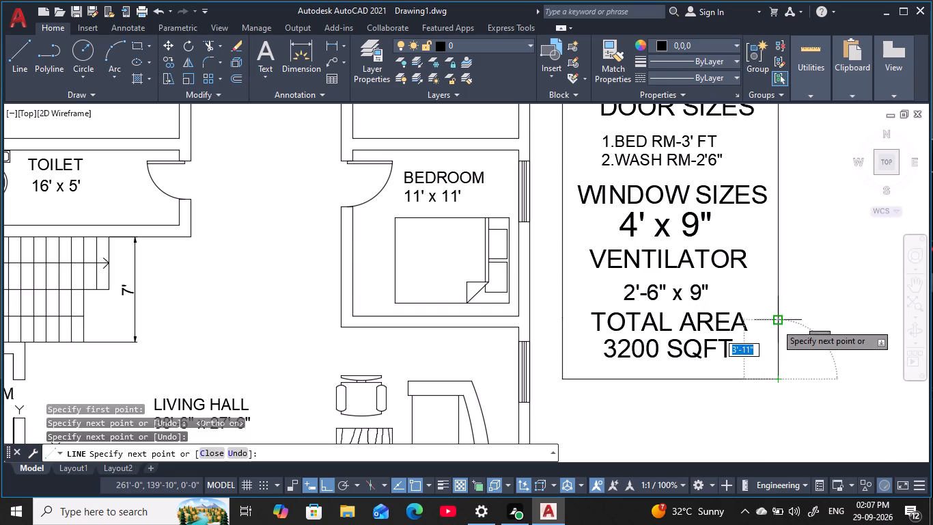
left_click(777, 321)
key("Escape")
key("Escape")
key("Escape")
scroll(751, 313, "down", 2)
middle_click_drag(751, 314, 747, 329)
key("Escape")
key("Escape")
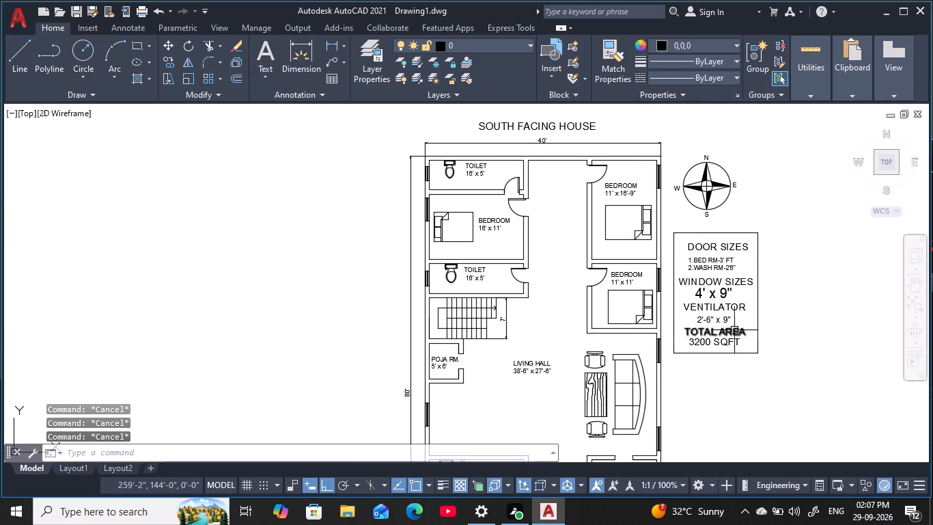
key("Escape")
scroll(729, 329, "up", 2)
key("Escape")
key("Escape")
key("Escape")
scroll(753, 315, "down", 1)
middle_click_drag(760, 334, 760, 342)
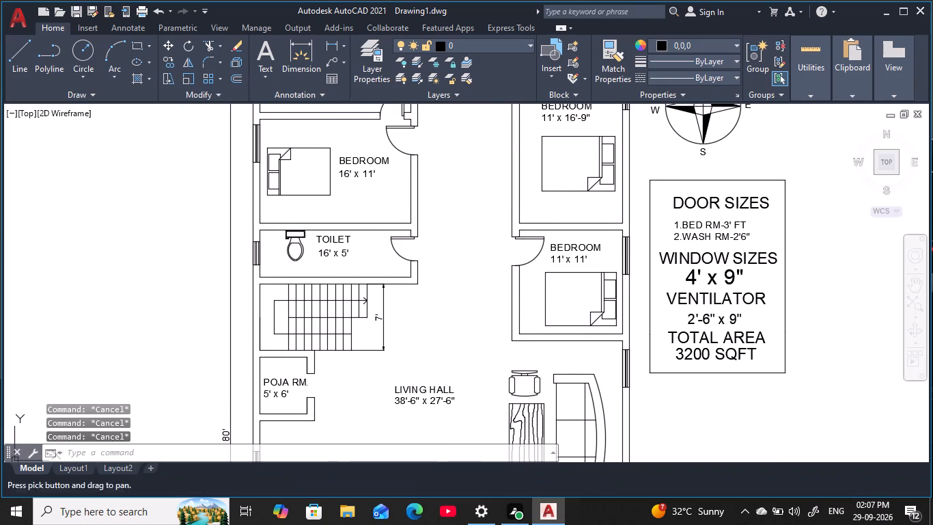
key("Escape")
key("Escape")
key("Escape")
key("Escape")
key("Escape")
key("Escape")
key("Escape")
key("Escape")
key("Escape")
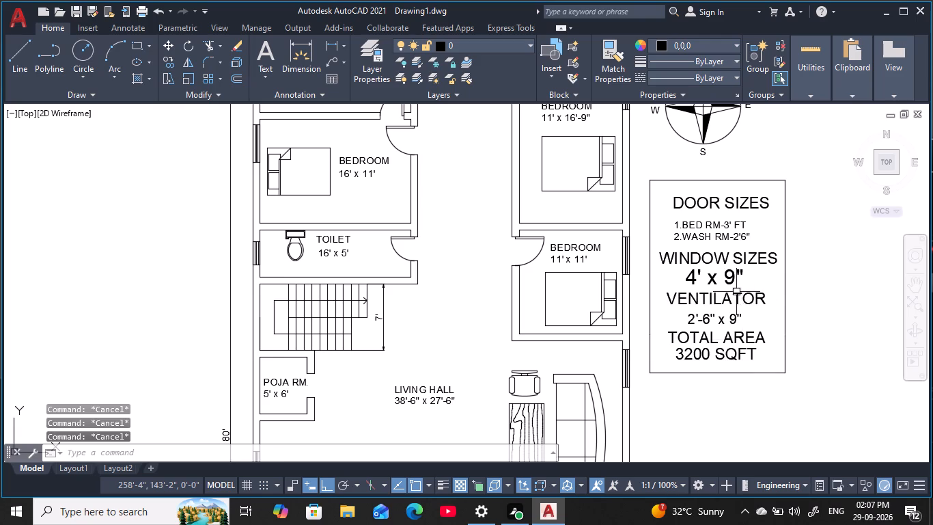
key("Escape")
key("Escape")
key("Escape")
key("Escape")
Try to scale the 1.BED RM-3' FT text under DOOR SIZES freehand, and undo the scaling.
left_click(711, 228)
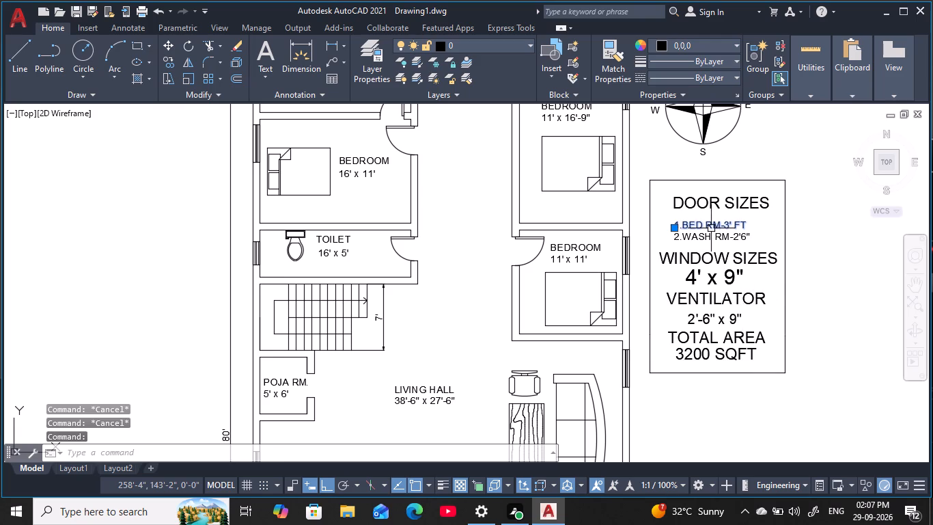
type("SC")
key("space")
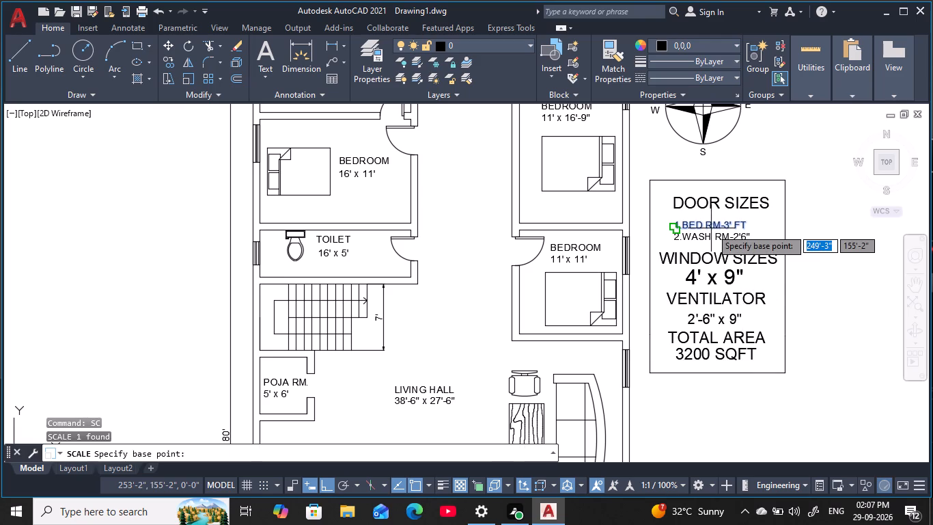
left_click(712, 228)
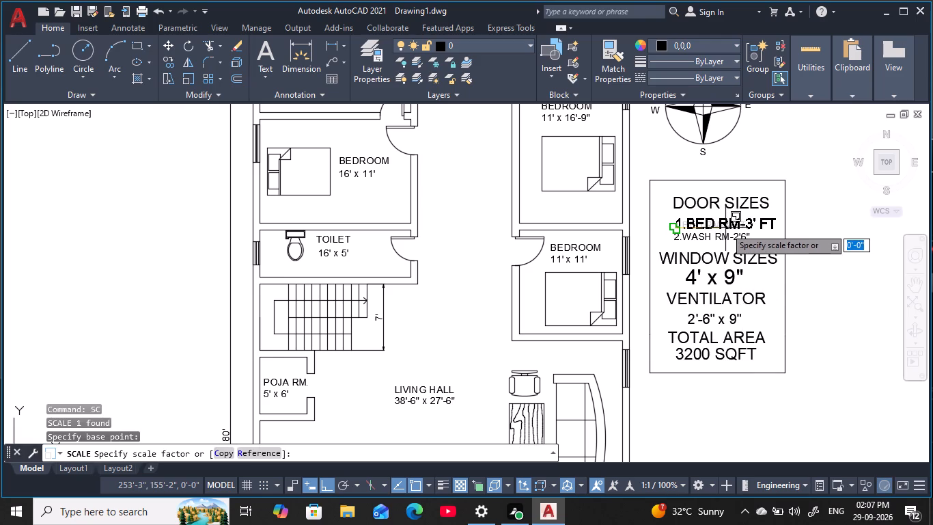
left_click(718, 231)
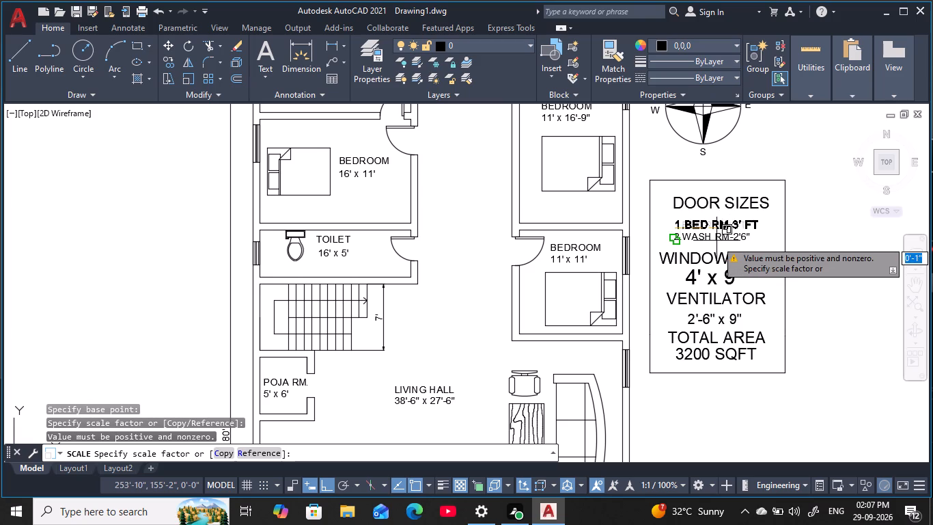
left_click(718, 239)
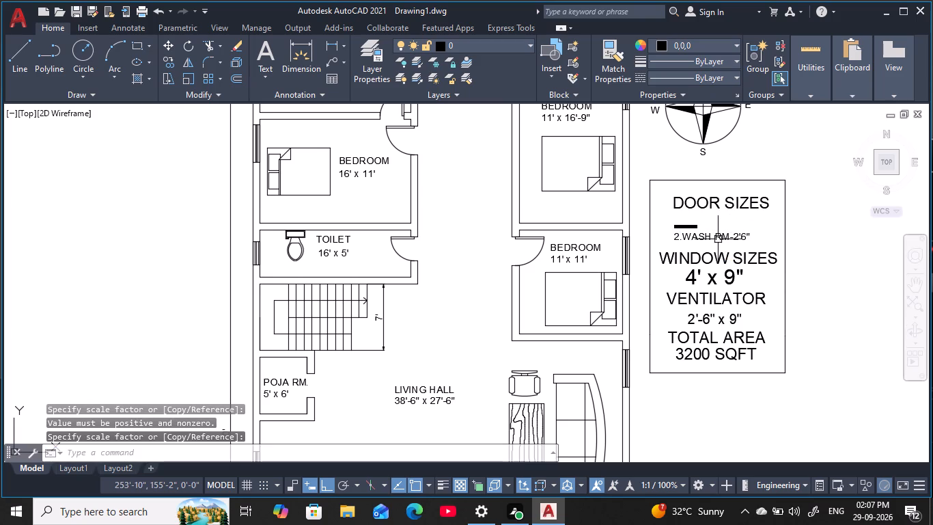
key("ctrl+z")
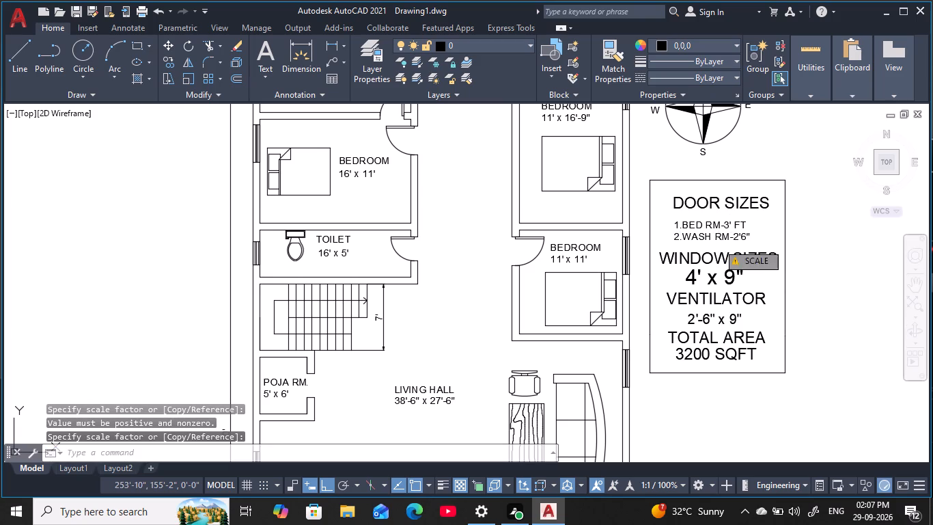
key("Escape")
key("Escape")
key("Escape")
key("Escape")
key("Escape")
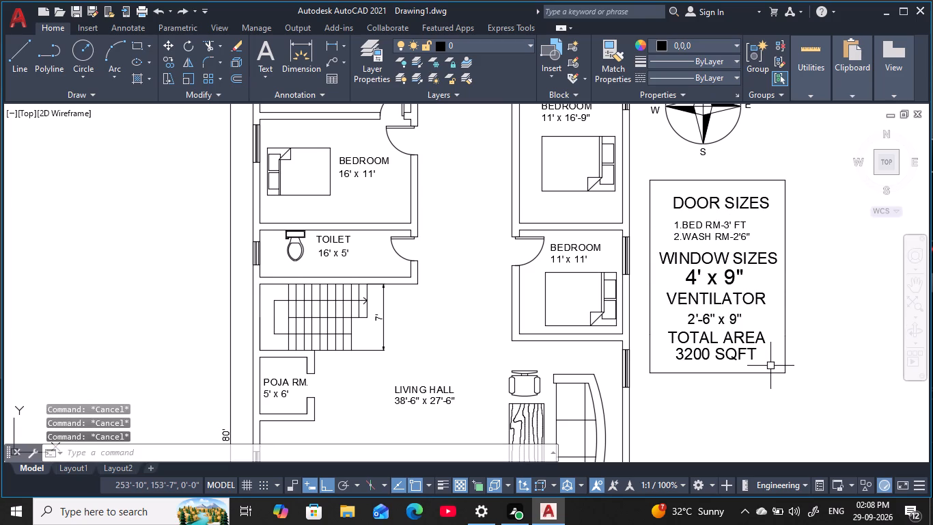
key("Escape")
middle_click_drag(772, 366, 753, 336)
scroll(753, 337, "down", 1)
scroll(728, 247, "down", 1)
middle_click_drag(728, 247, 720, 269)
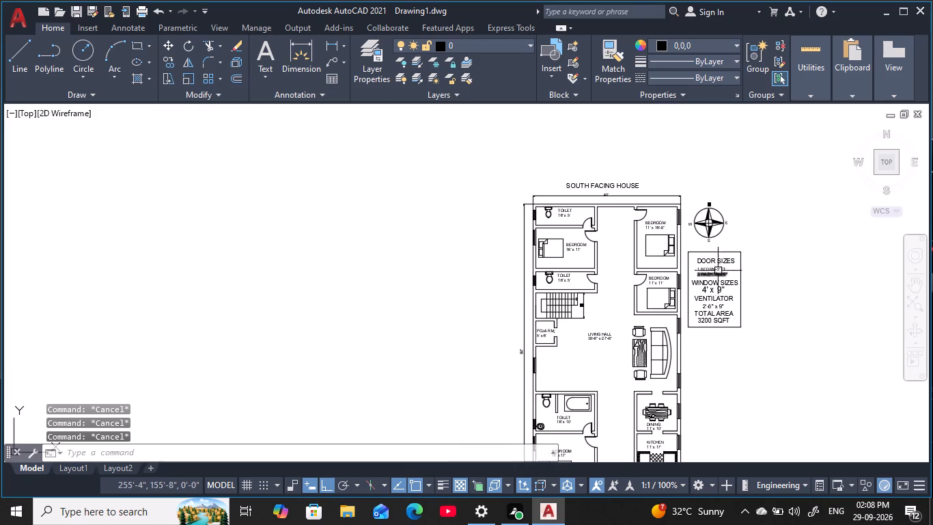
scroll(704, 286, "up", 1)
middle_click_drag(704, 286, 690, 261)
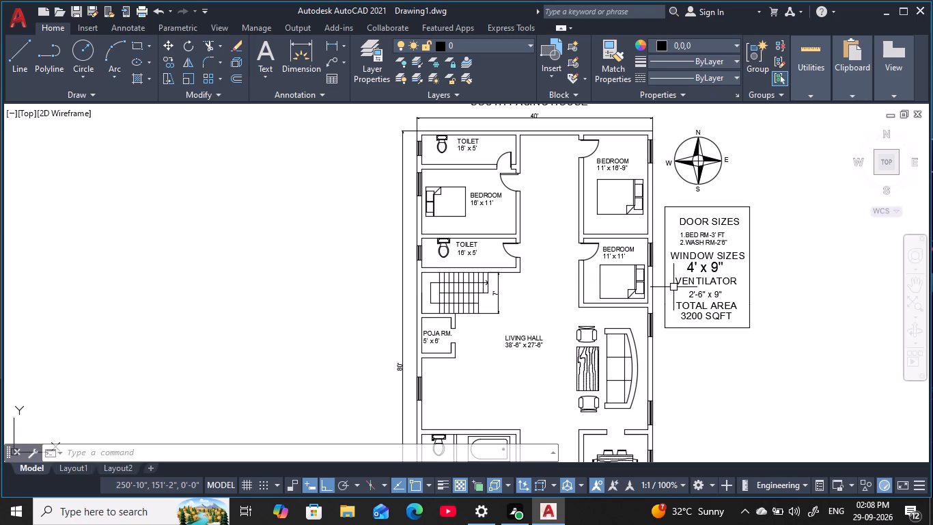
Query the LOGFILENAME system variable to look up the drawing's log file path.
left_click(138, 455)
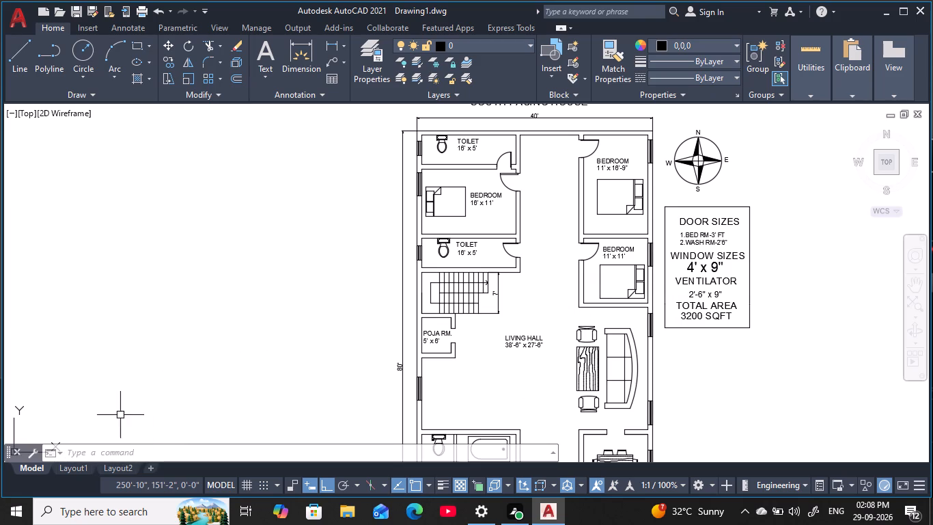
left_click(119, 457)
left_click(113, 453)
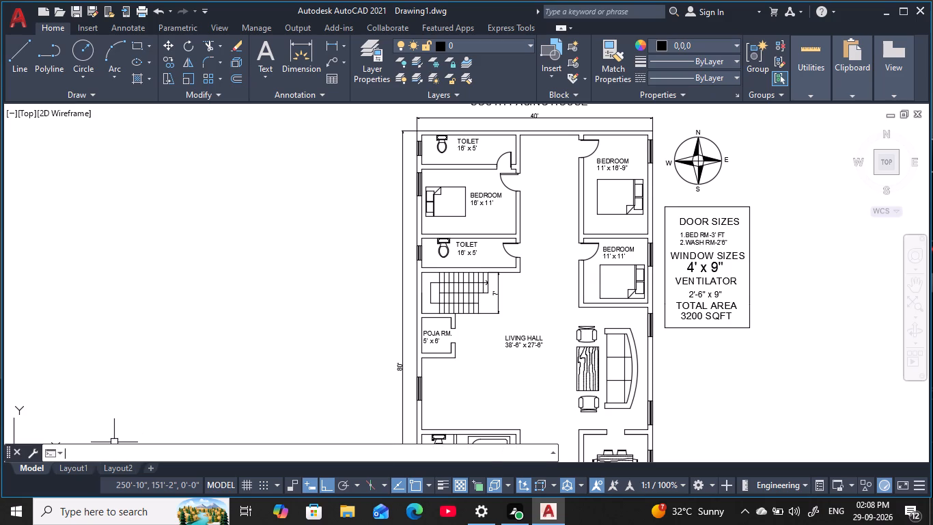
type("LOG")
type("FIL")
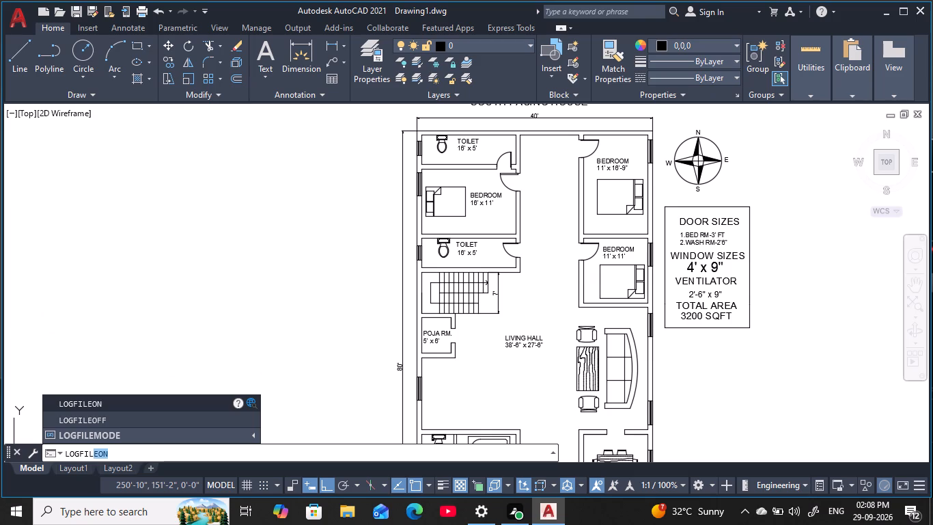
key("e")
key("n")
key("a")
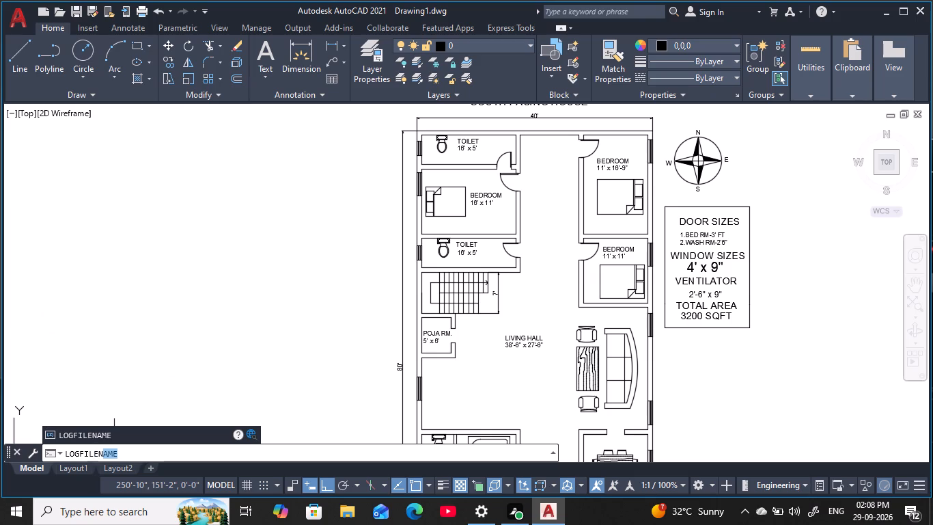
type("ME")
key("Return")
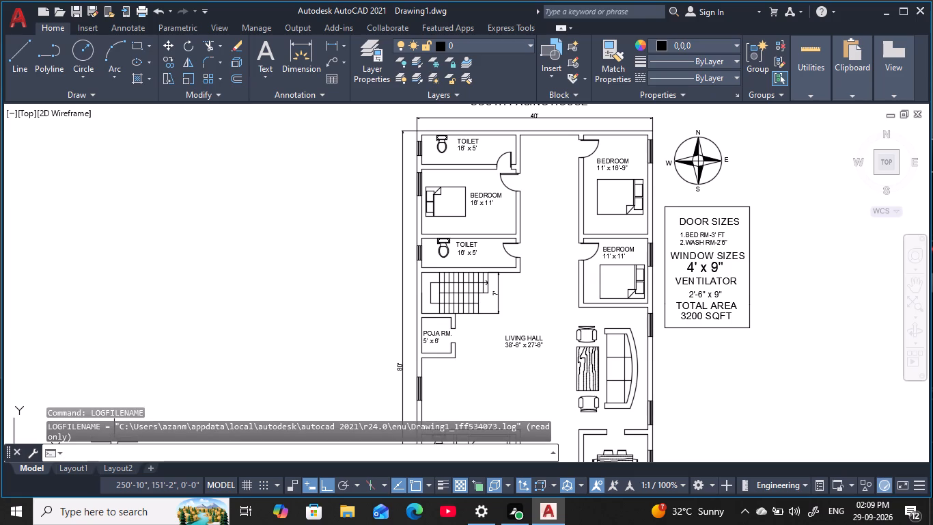
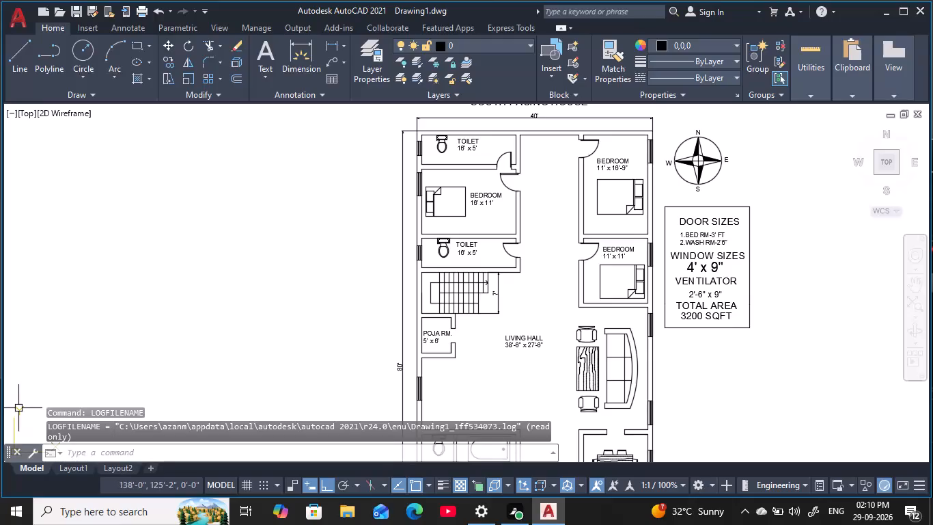
Turn off the drawing's log file recording with the LOGFILEOFF command.
type("LO")
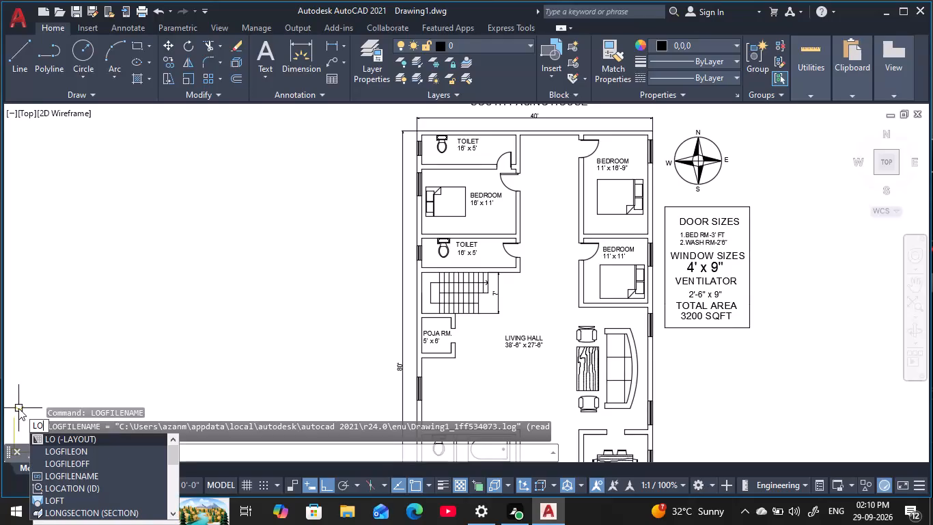
left_click(93, 466)
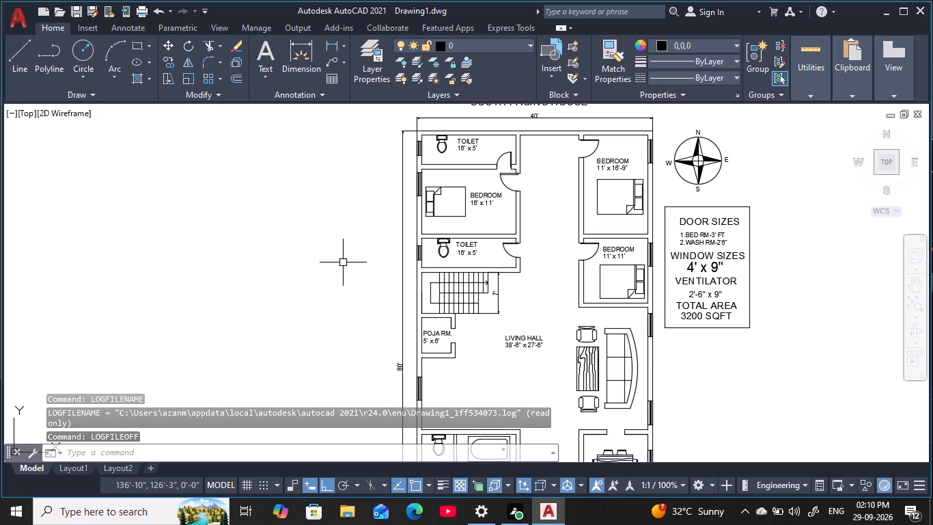
Save the drawing in the Documents folder as an AutoCAD 2018 drawing named 2BHK RESIDENTIAL PLOT.
key("s")
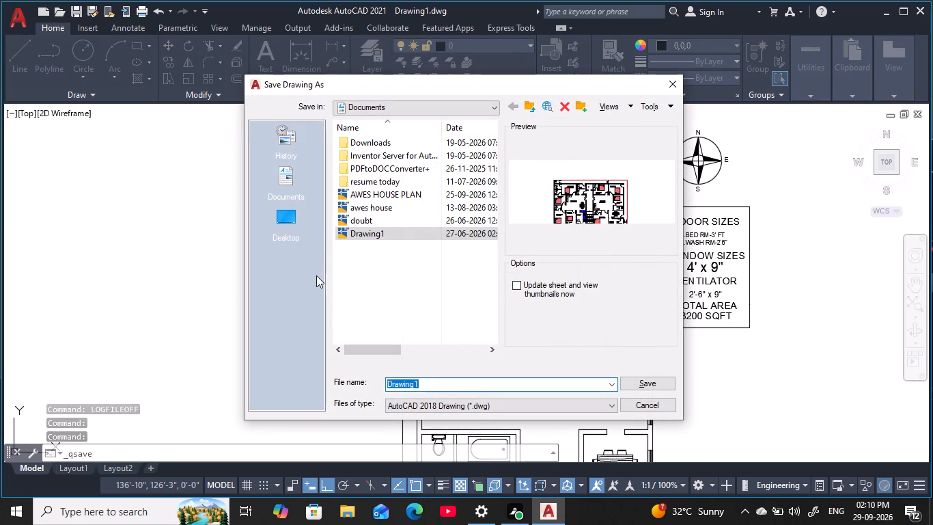
key("BackSpace")
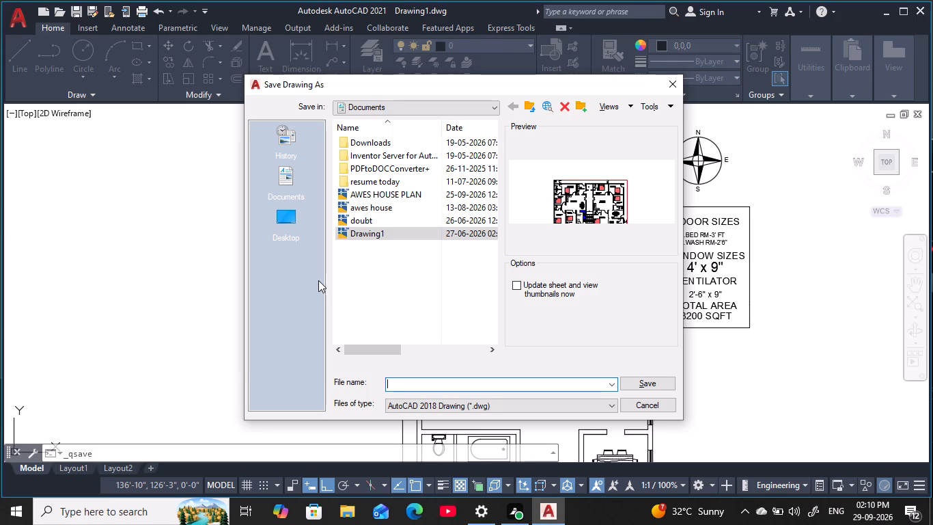
type("2B")
key("h")
type("K")
key("space")
type("RES")
type("IDENTIAL PLOT")
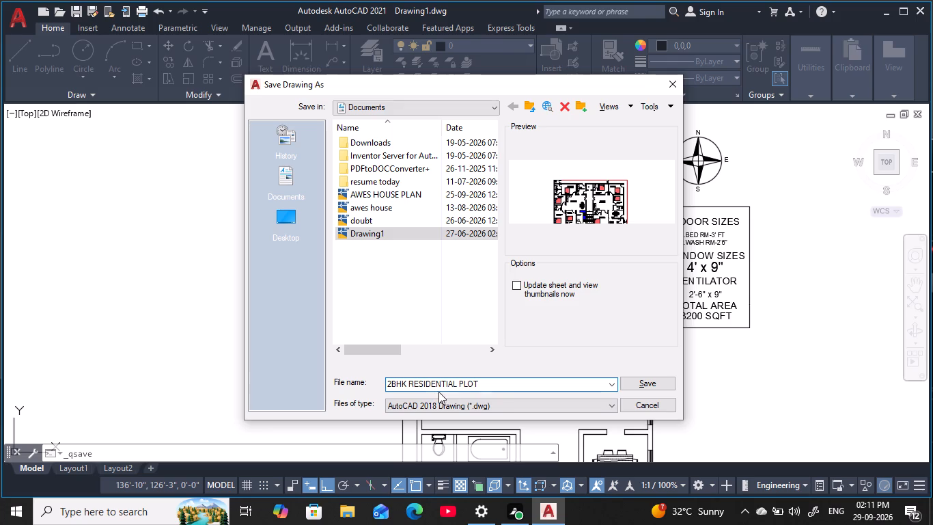
left_click(632, 383)
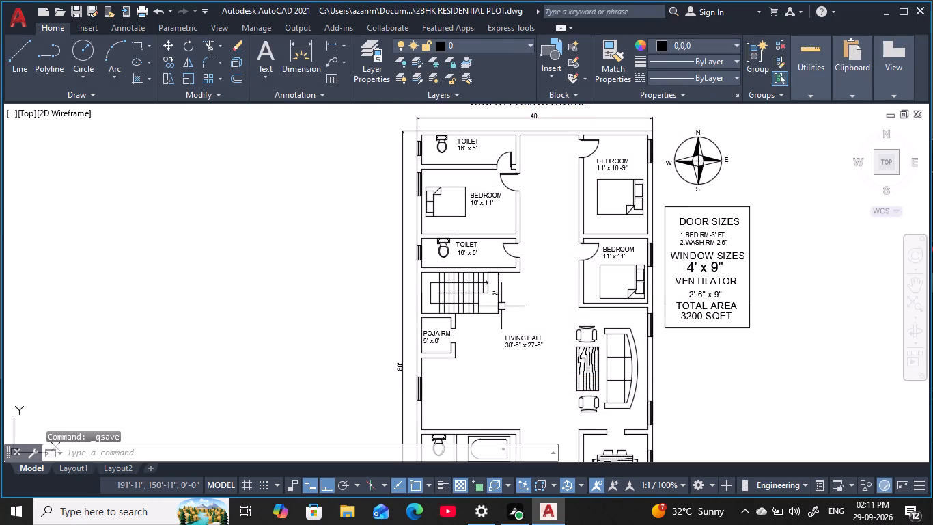